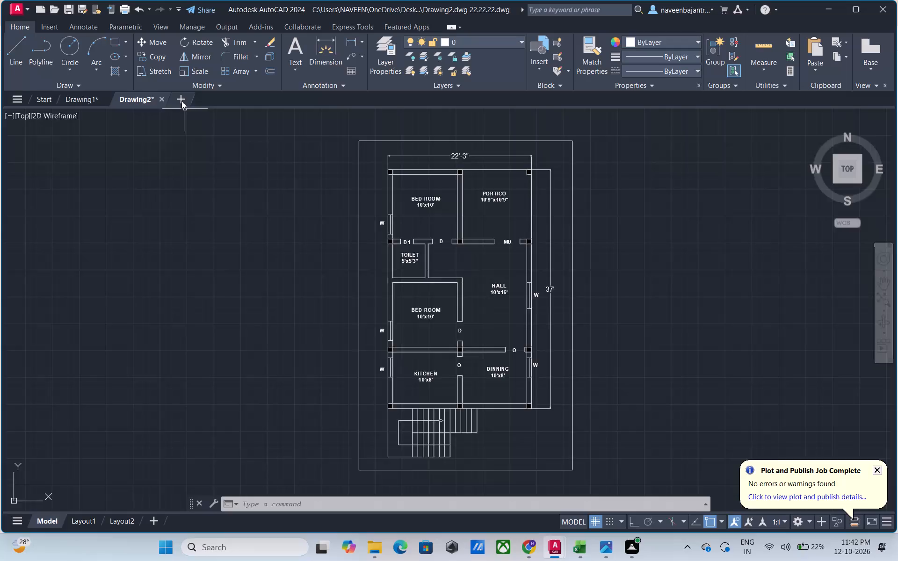
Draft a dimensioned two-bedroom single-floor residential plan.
Create a new blank drawing.
{"action": "left_click", "coordinate": [181, 101]}
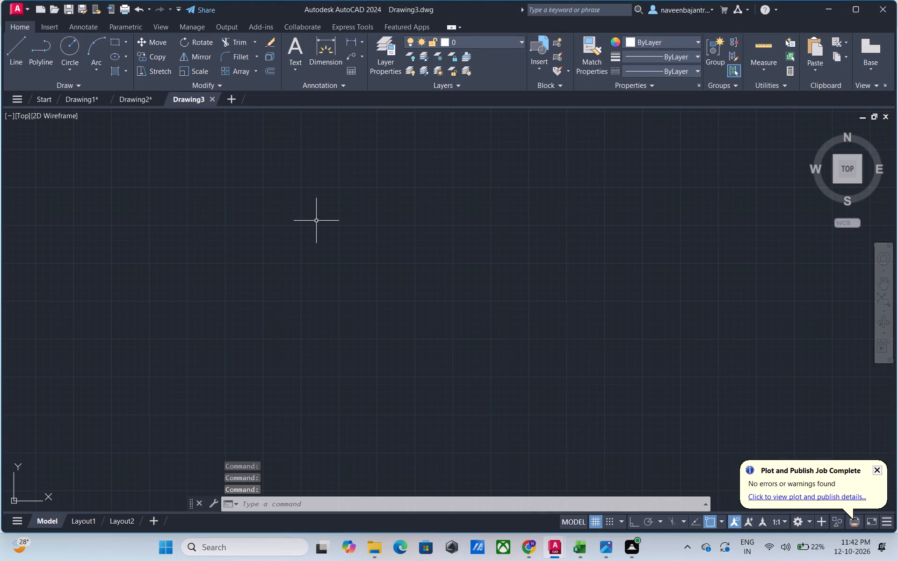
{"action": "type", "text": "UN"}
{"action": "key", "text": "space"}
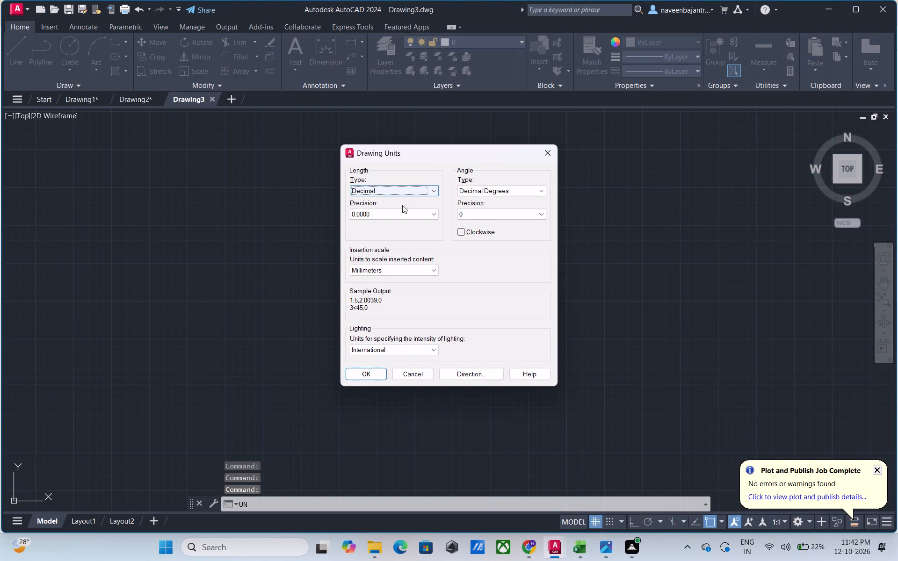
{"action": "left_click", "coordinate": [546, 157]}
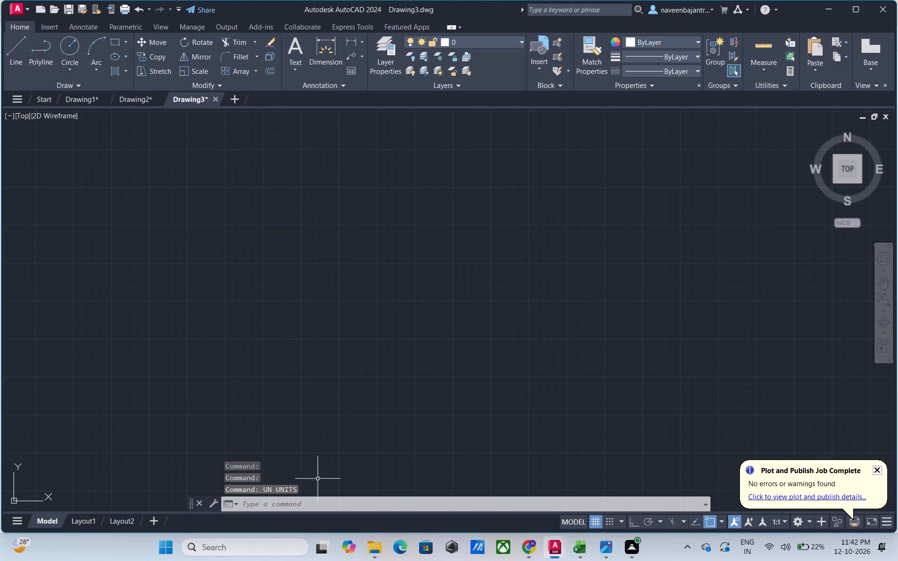
Turn on command log recording with LOGFILEON.
{"action": "left_click", "coordinate": [315, 498]}
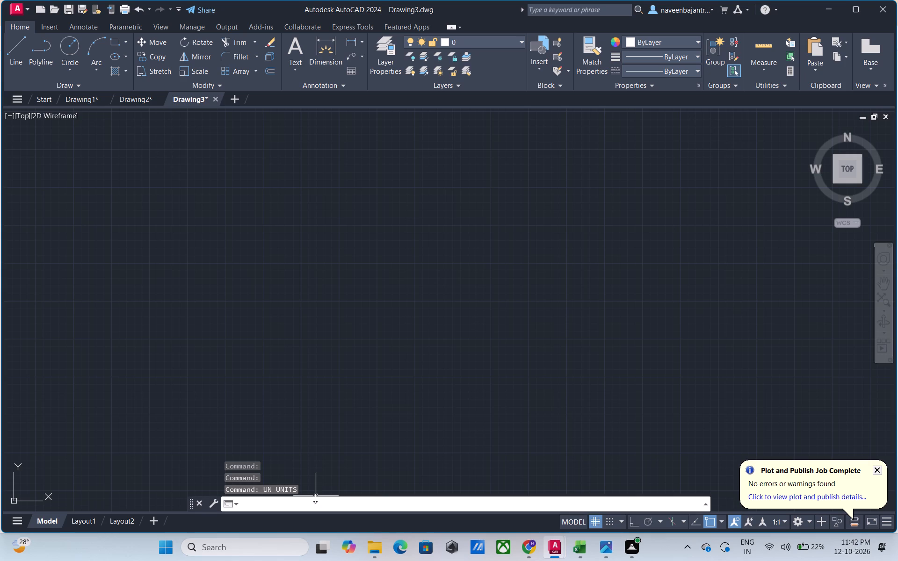
{"action": "type", "text": "LOG"}
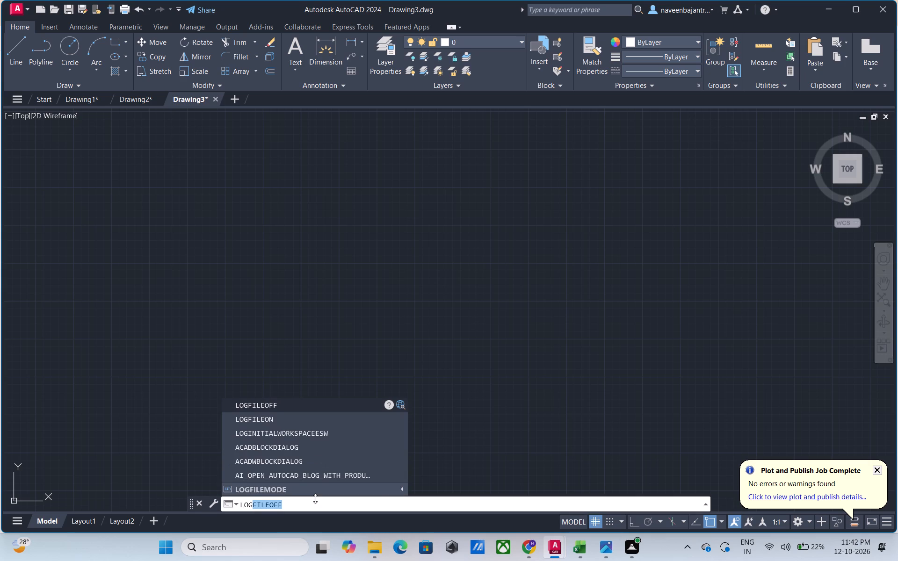
{"action": "left_click", "coordinate": [265, 424]}
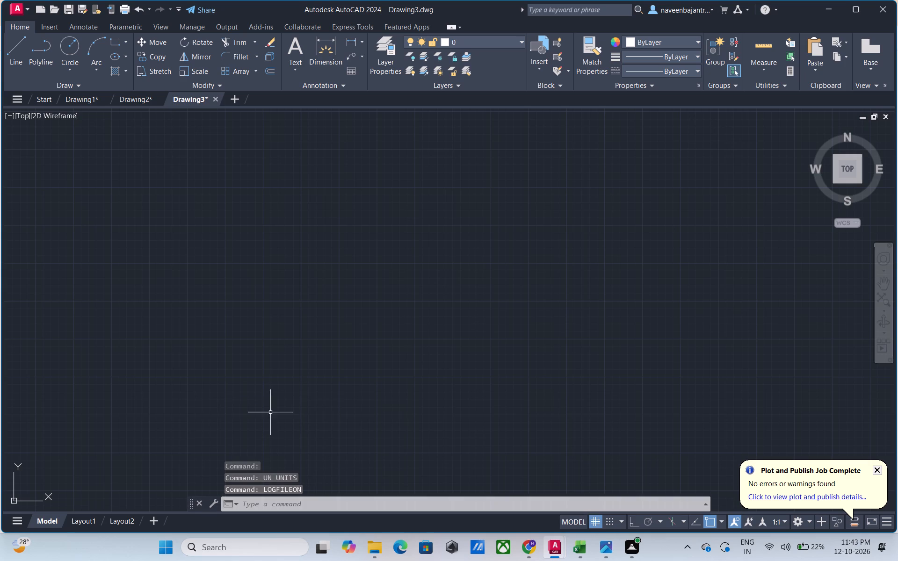
Configure the drawing units to Architectural length with 0'-0 1/2" precision and an insertion scale in inches.
{"action": "type", "text": "UN"}
{"action": "key", "text": "space"}
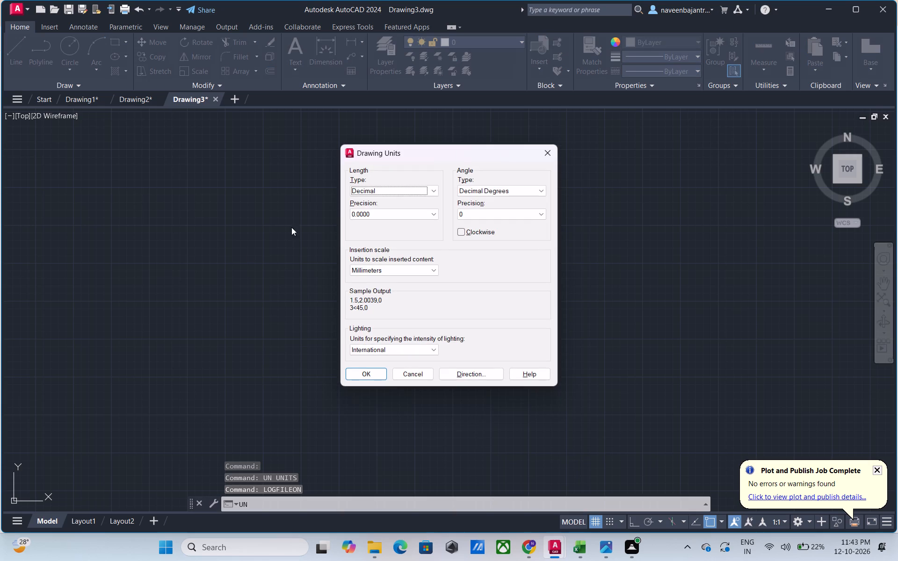
{"action": "left_click", "coordinate": [435, 190]}
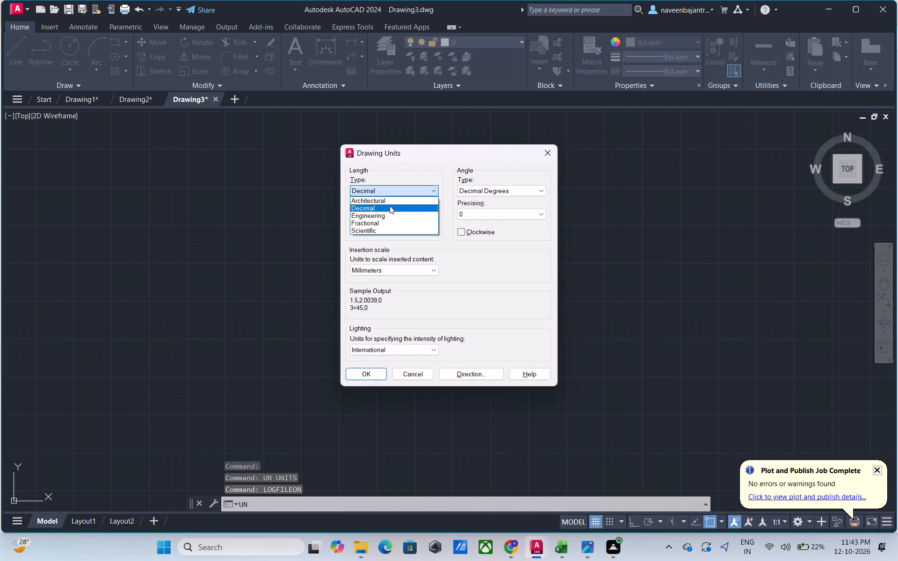
{"action": "left_click", "coordinate": [390, 201]}
{"action": "left_click", "coordinate": [394, 215]}
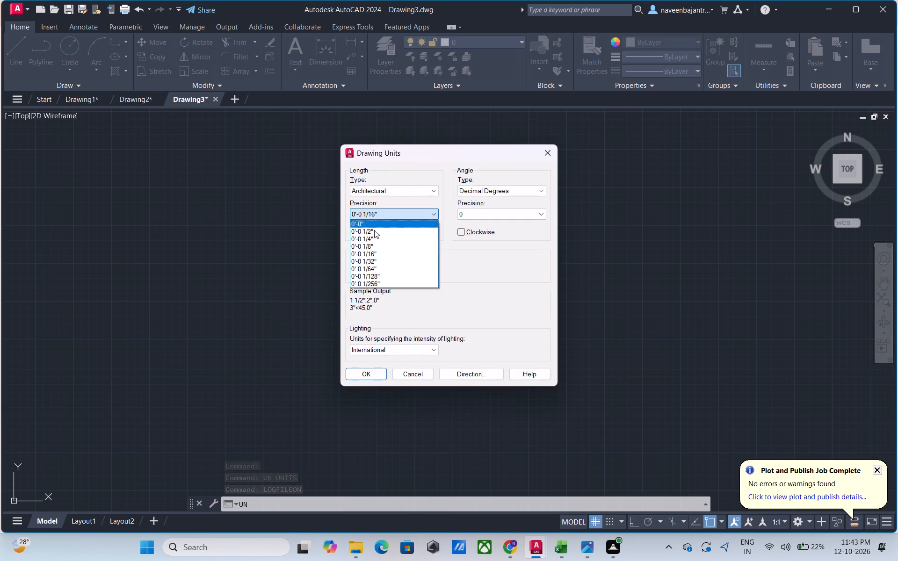
{"action": "left_click", "coordinate": [371, 235]}
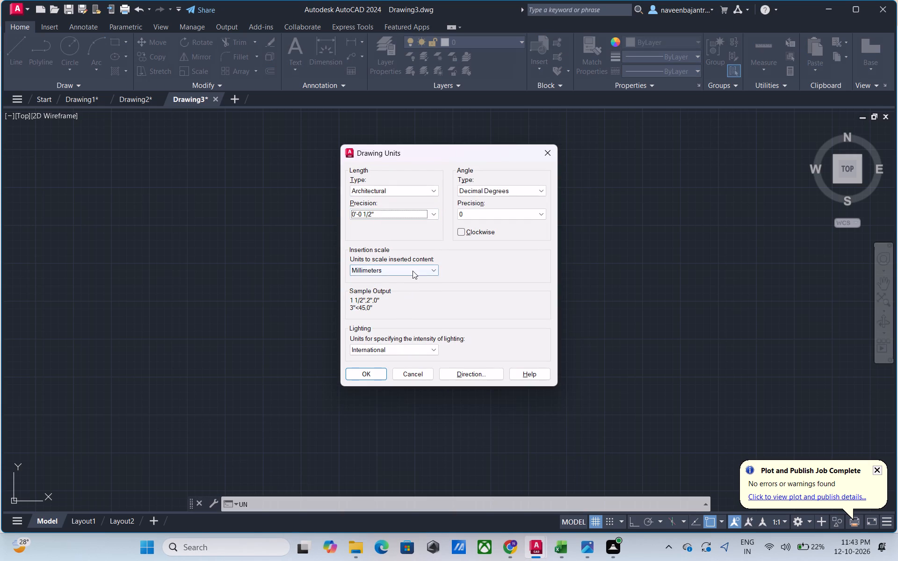
{"action": "left_click", "coordinate": [413, 271]}
{"action": "left_click", "coordinate": [378, 290]}
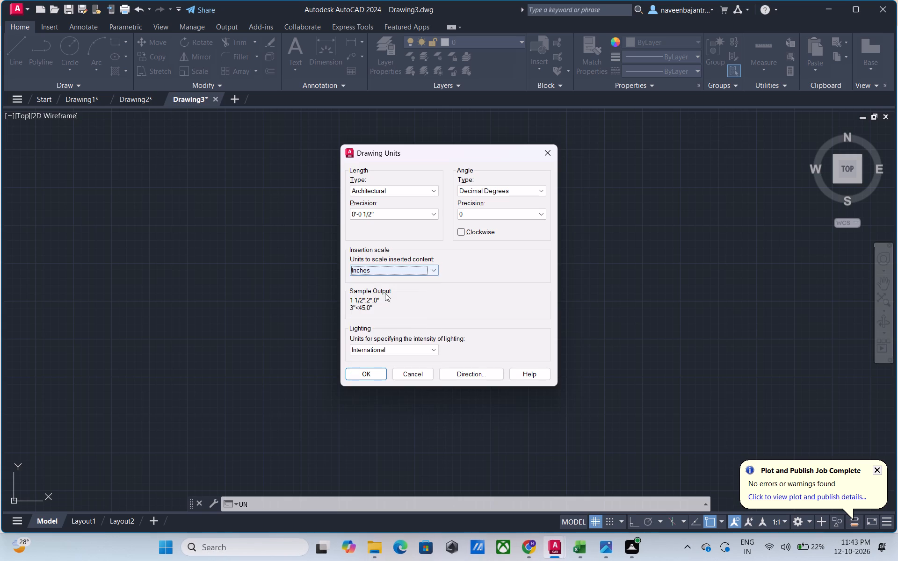
{"action": "left_click", "coordinate": [376, 373]}
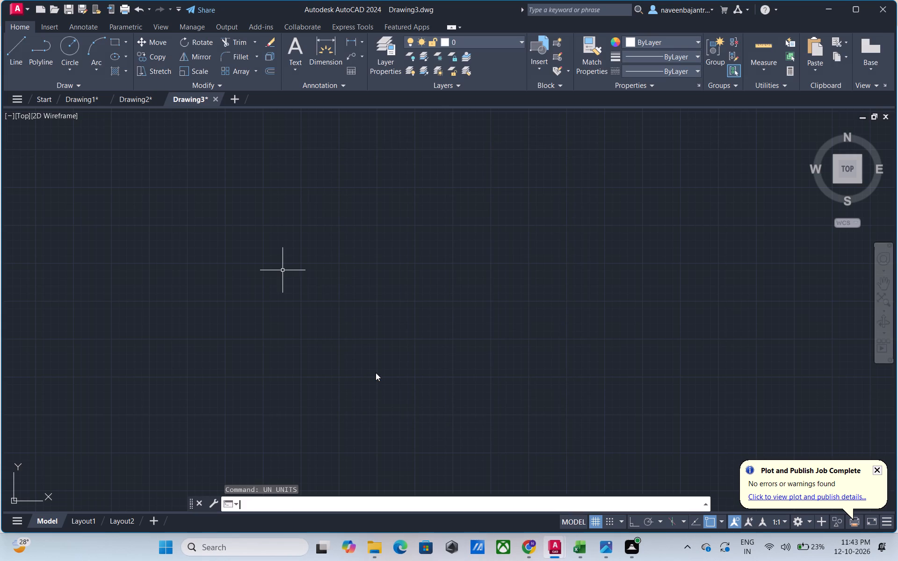
Set the ISO-25 dimension style's primary units to Architectural, precision 0'-0 1/2", with 0 feet and 0 inches suppressed.
{"action": "type", "text": "D"}
{"action": "key", "text": "space"}
{"action": "key", "text": "space"}
{"action": "key", "text": "space"}
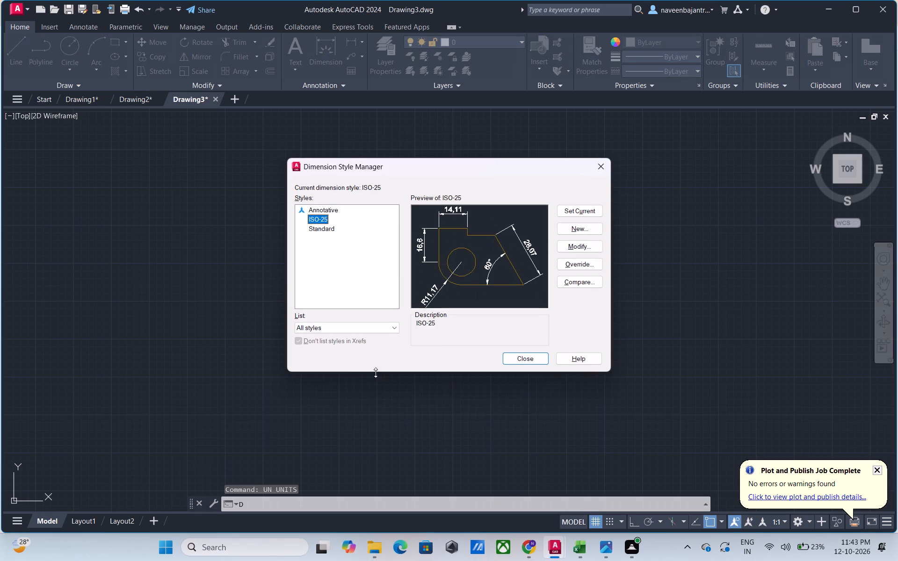
{"action": "left_click", "coordinate": [569, 244]}
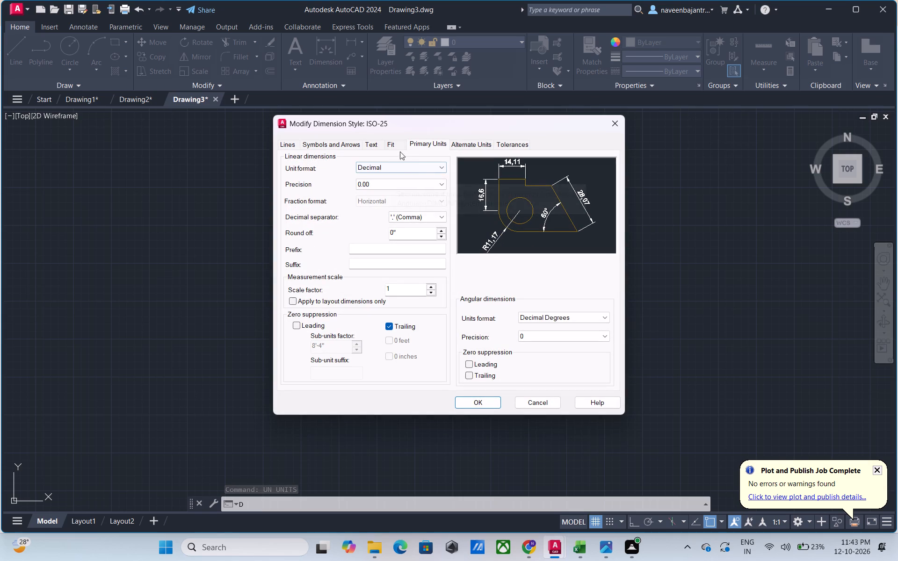
{"action": "left_click", "coordinate": [406, 169]}
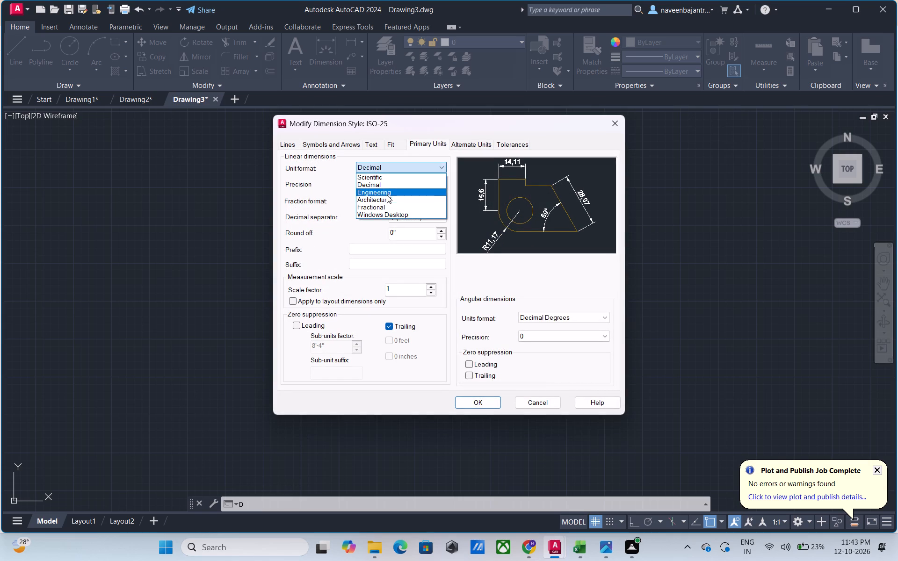
{"action": "left_click", "coordinate": [386, 197]}
{"action": "left_click", "coordinate": [399, 184]}
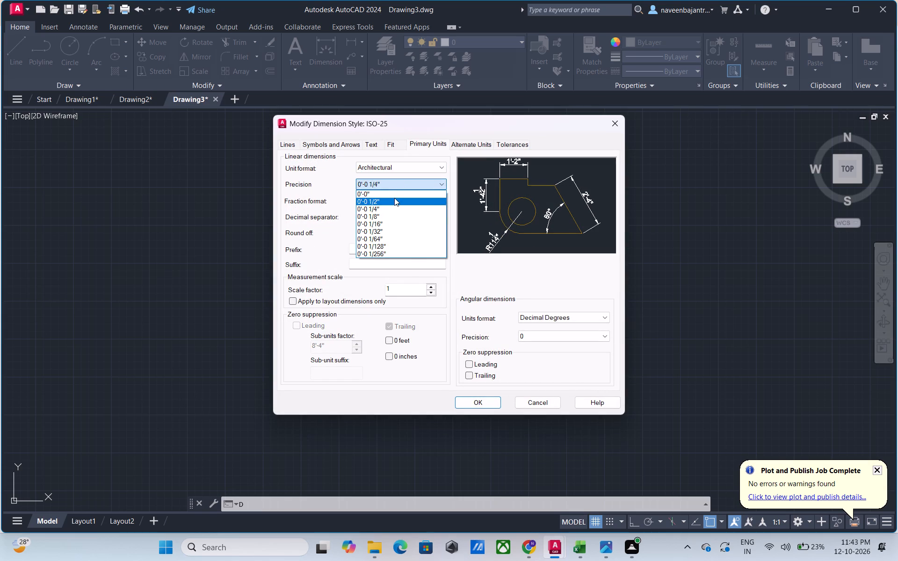
{"action": "left_click", "coordinate": [394, 198]}
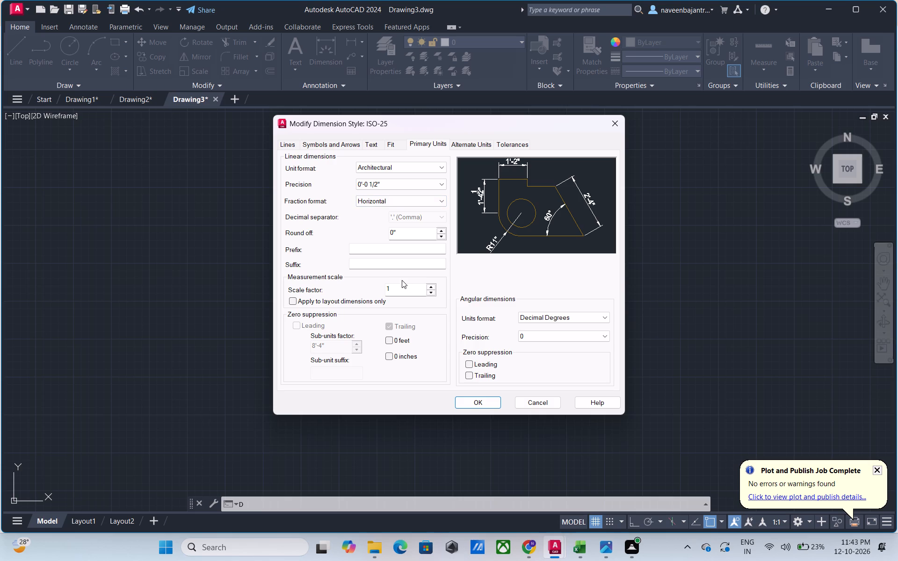
{"action": "left_click", "coordinate": [389, 338]}
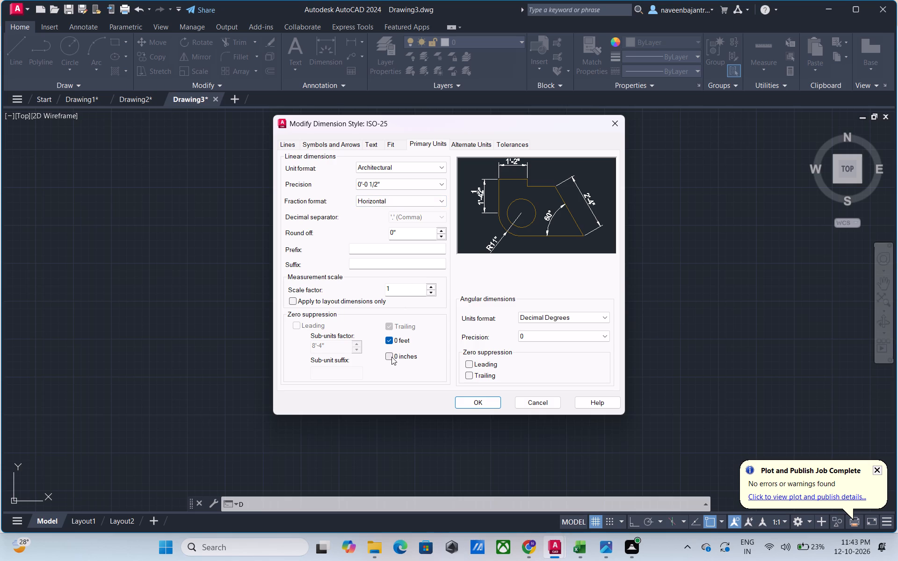
{"action": "left_click", "coordinate": [391, 357]}
Set the ISO-25 dimension text height to 9" and the fraction height scale to 0.5.
{"action": "left_click", "coordinate": [374, 145]}
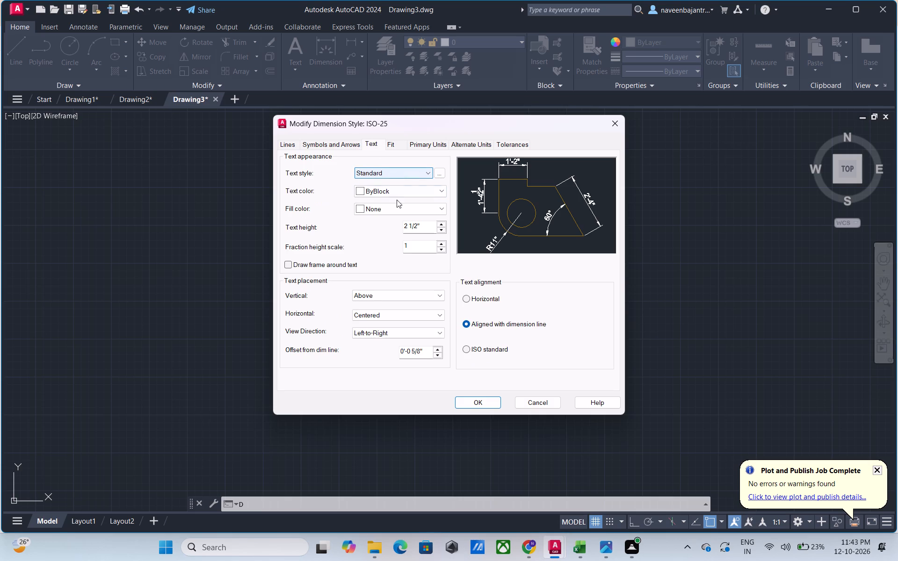
{"action": "left_click_drag", "start_coordinate": [421, 226], "coordinate": [396, 226]}
{"action": "key", "text": "BackSpace"}
{"action": "key", "text": "9"}
{"action": "key", "text": "shift+quotedbl"}
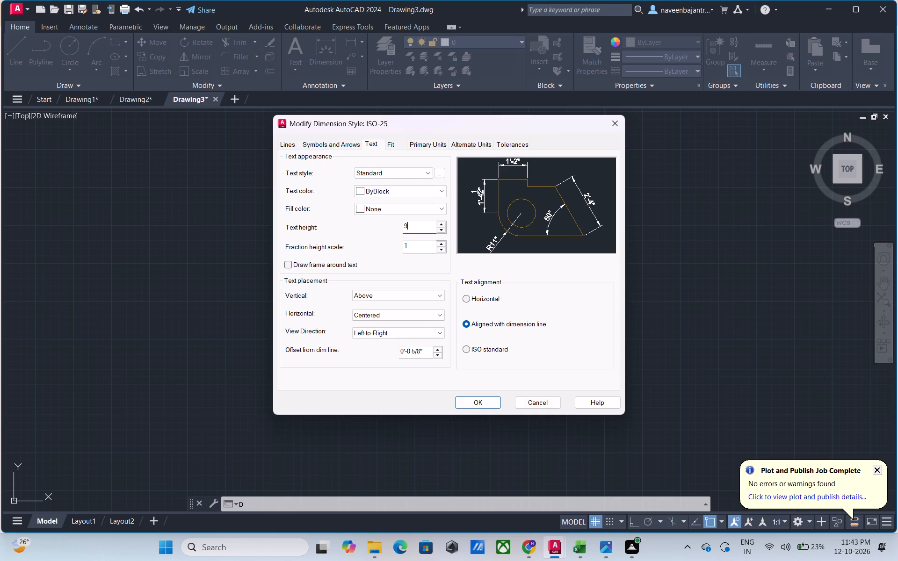
{"action": "key", "text": "Return"}
{"action": "left_click", "coordinate": [439, 249]}
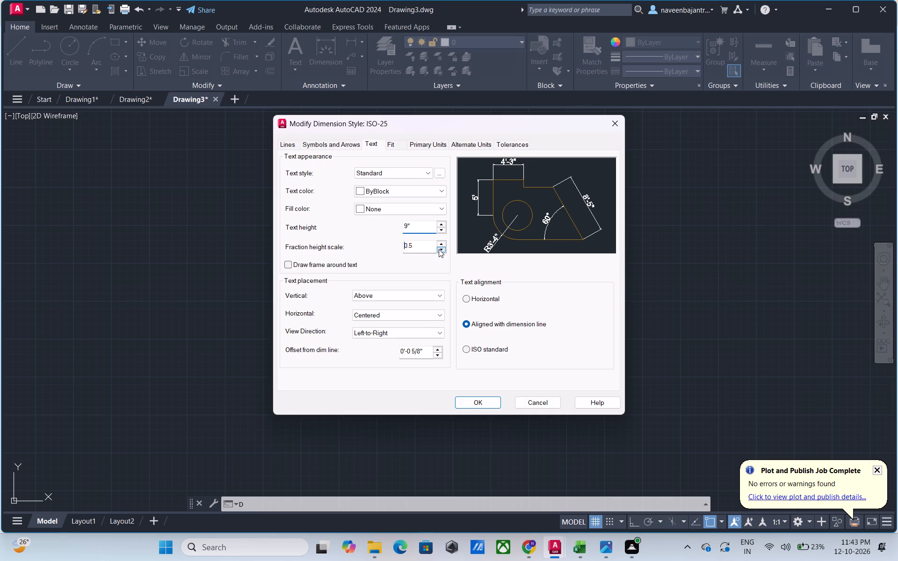
Set the dimension text to vertically centered placement, horizontal alignment and a 2" offset from the dimension line, and apply the style changes.
{"action": "left_click", "coordinate": [403, 293]}
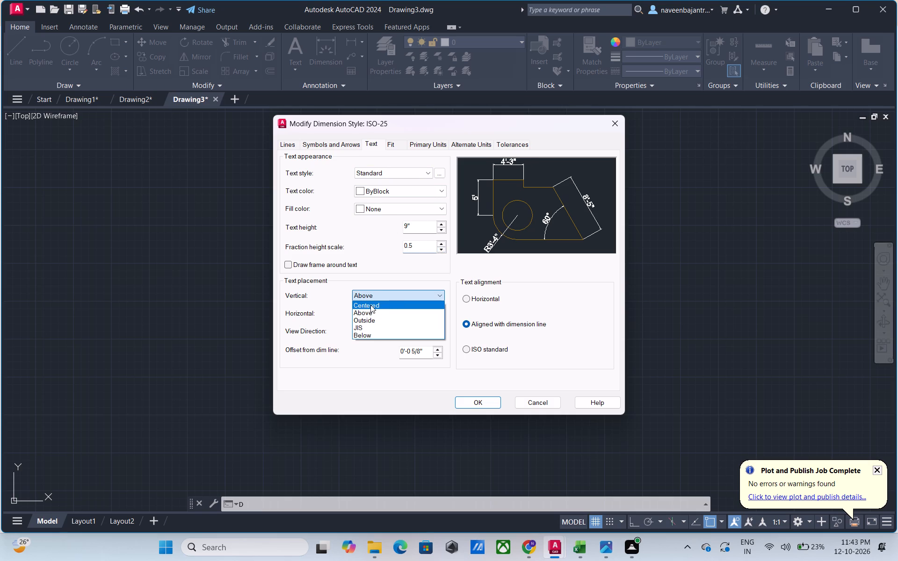
{"action": "left_click", "coordinate": [370, 305]}
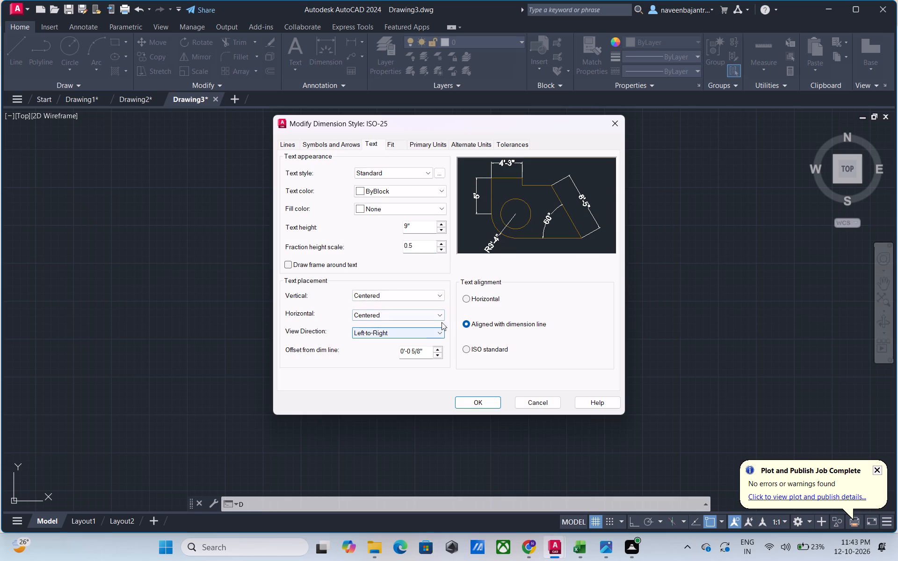
{"action": "left_click", "coordinate": [463, 297]}
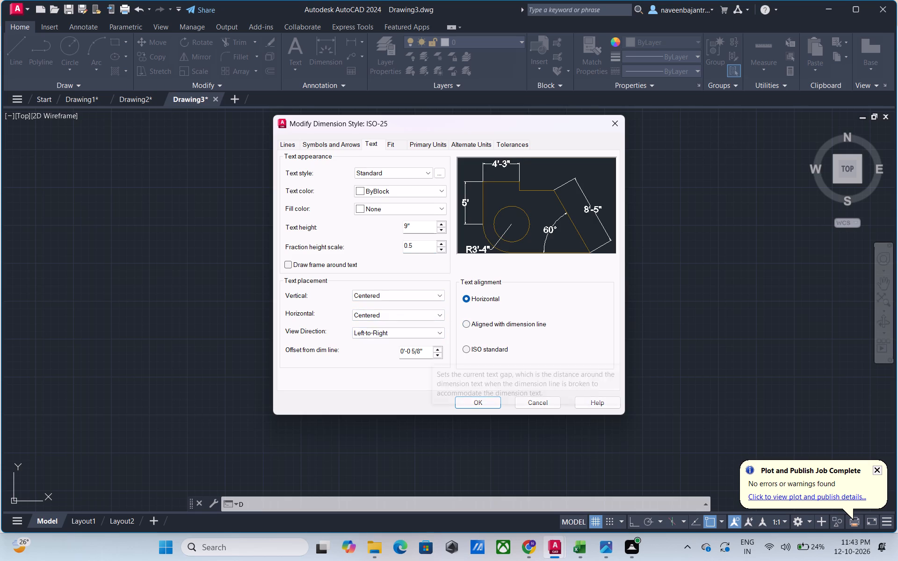
{"action": "left_click_drag", "start_coordinate": [428, 351], "coordinate": [395, 354]}
{"action": "key", "text": "BackSpace"}
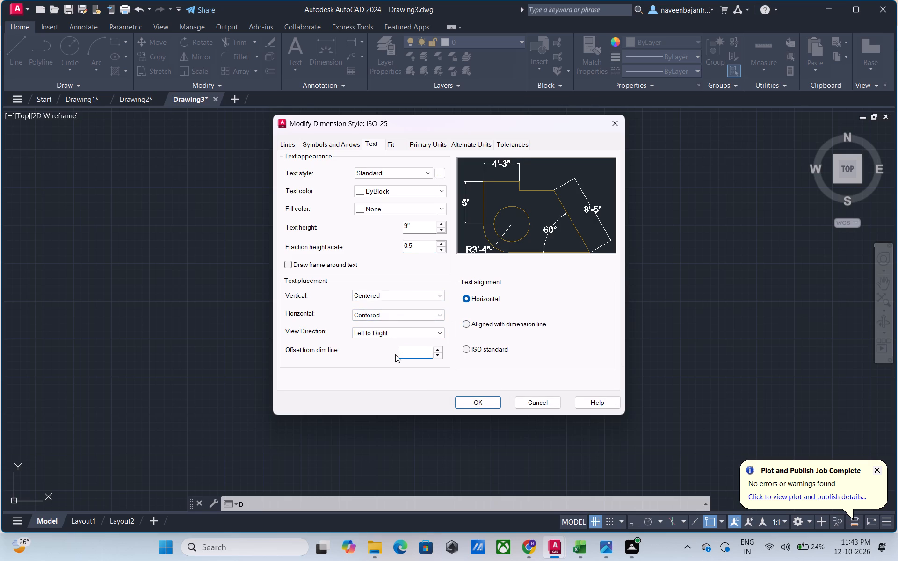
{"action": "type", "text": "2\""}
{"action": "key", "text": "Return"}
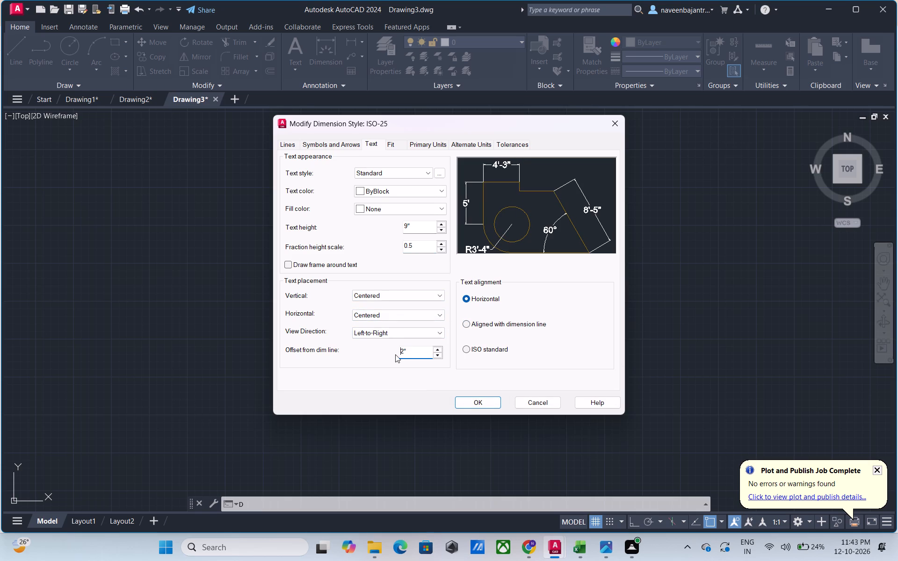
{"action": "left_click", "coordinate": [469, 404]}
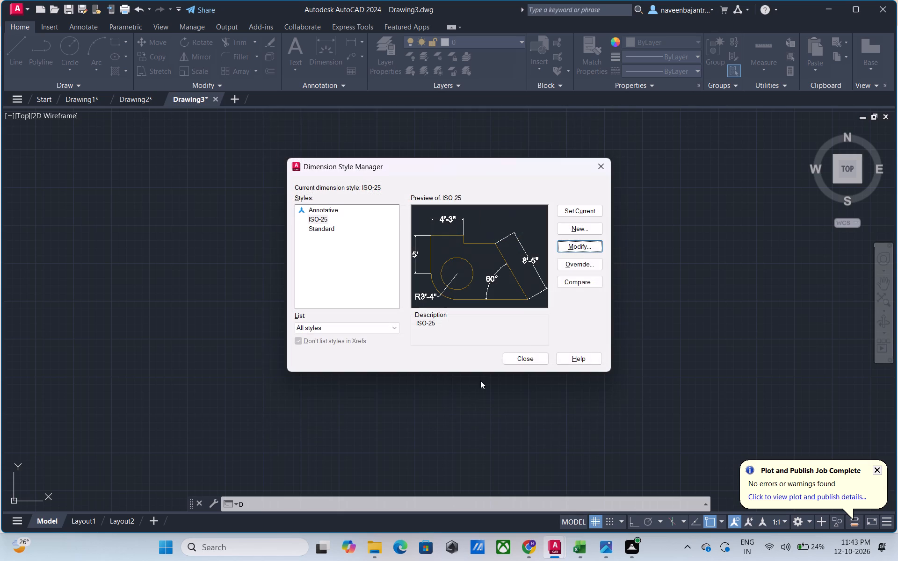
Make ISO-25 the current dimension style and close the Dimension Style Manager.
{"action": "left_click", "coordinate": [577, 212]}
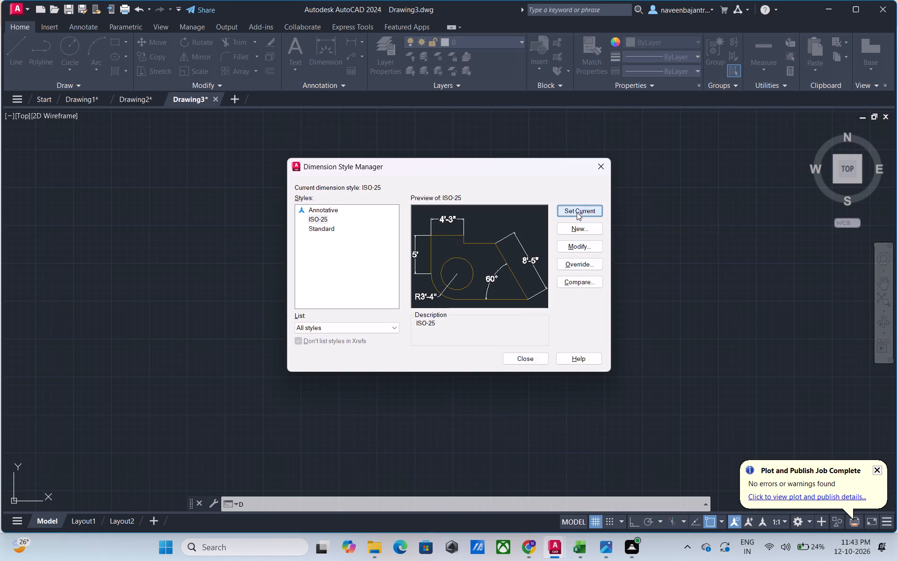
{"action": "left_click", "coordinate": [536, 362]}
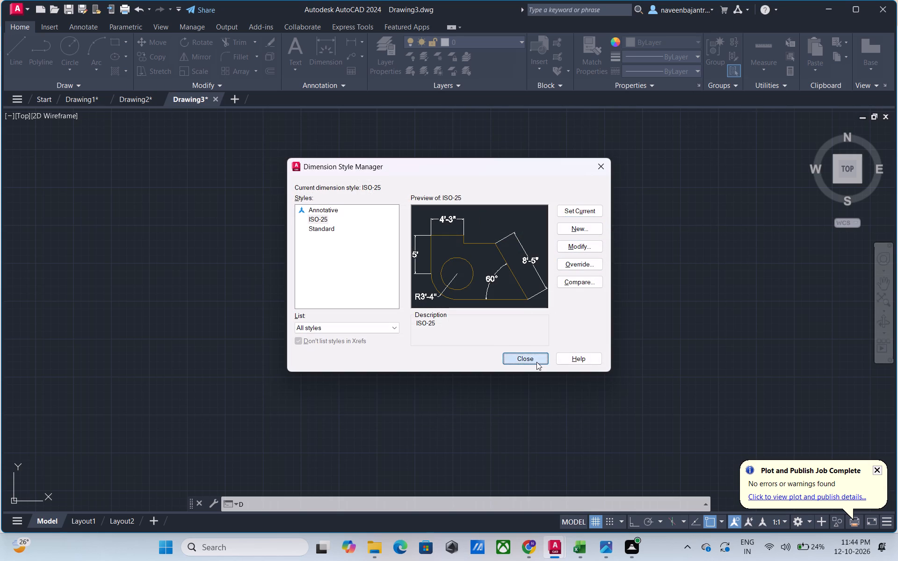
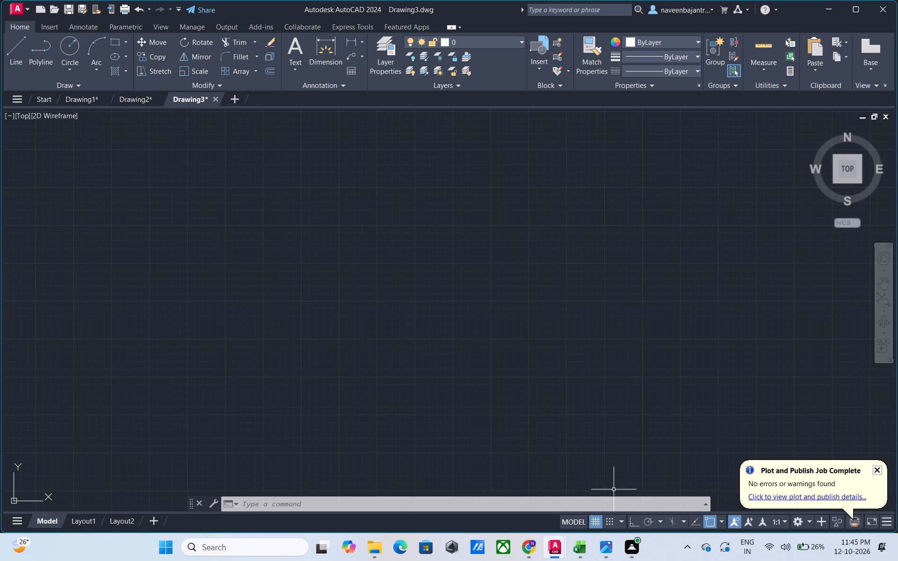
With Ortho on, draw connected wall lines: 32'6" horizontally to the right, followed by 34'6" straight down.
{"action": "type", "text": "L"}
{"action": "key", "text": "space"}
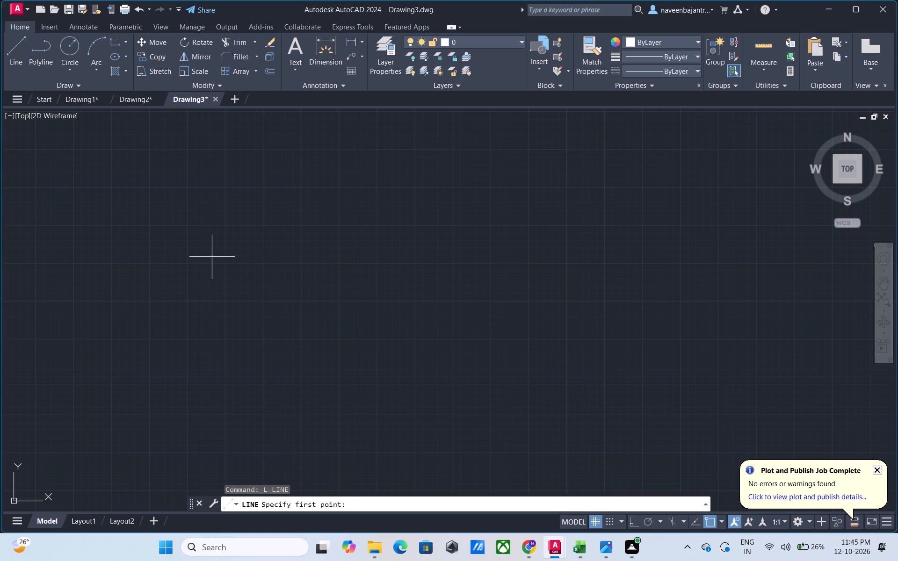
{"action": "left_click", "coordinate": [187, 225]}
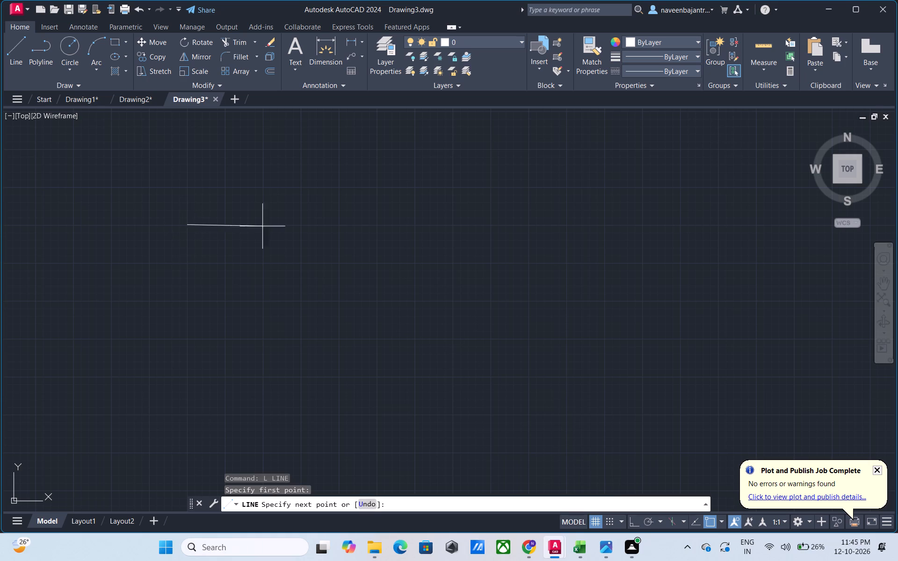
{"action": "key", "text": "F8"}
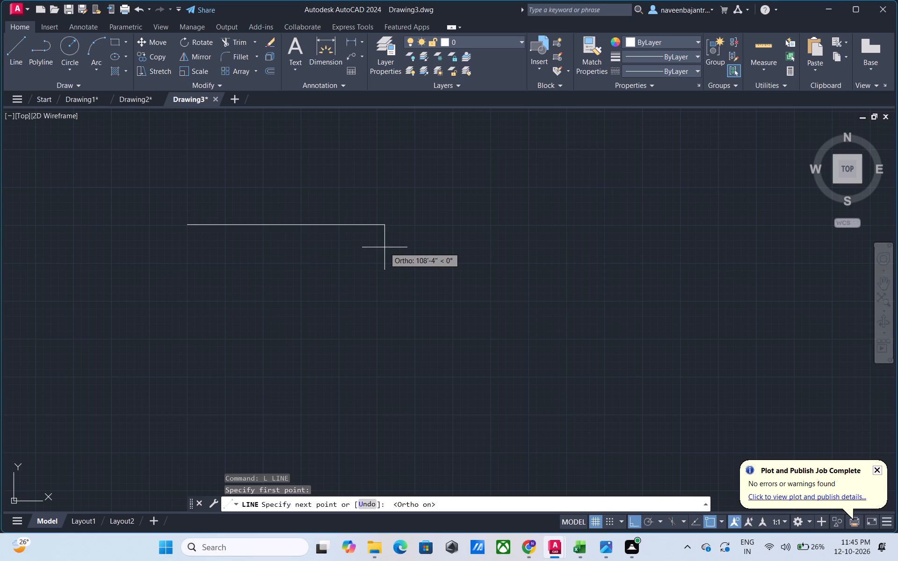
{"action": "type", "text": "32'"}
{"action": "key", "text": "6"}
{"action": "key", "text": "shift+quotedbl"}
{"action": "key", "text": "Return"}
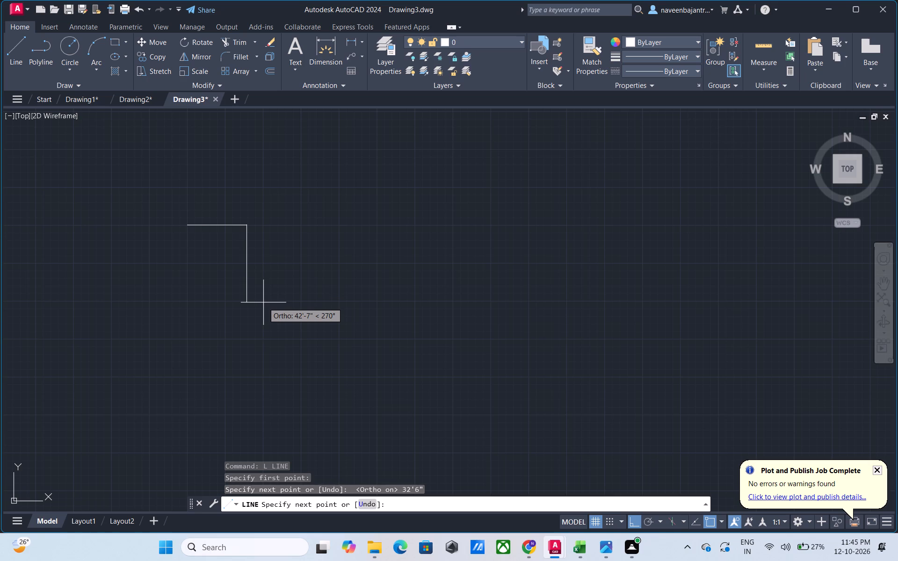
{"action": "type", "text": "34'6"}
{"action": "key", "text": "shift+quotedbl"}
{"action": "key", "text": "Return"}
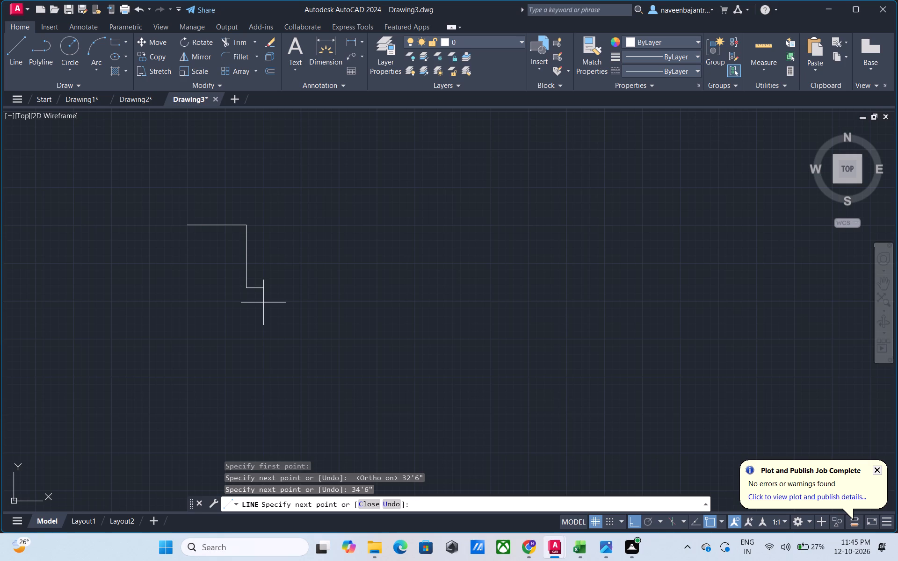
{"action": "key", "text": "Escape"}
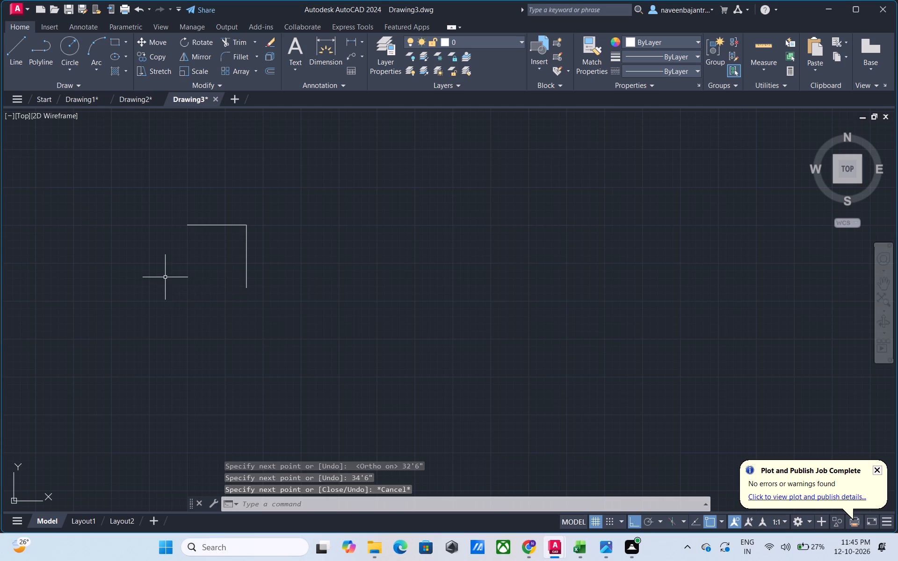
Draw a 32' vertical line straight down from the left end of the horizontal wall line.
{"action": "type", "text": "L"}
{"action": "key", "text": "space"}
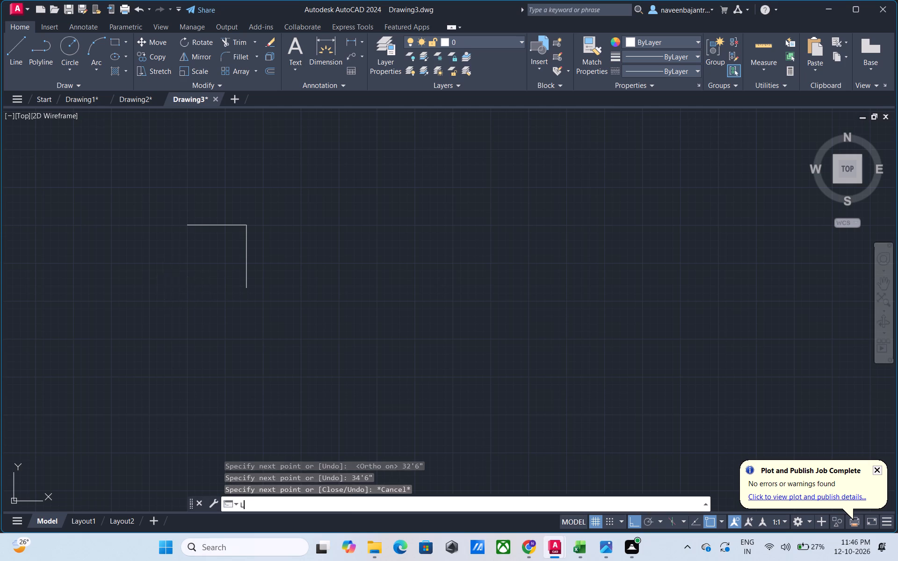
{"action": "left_click_drag", "start_coordinate": [185, 227], "coordinate": [187, 240]}
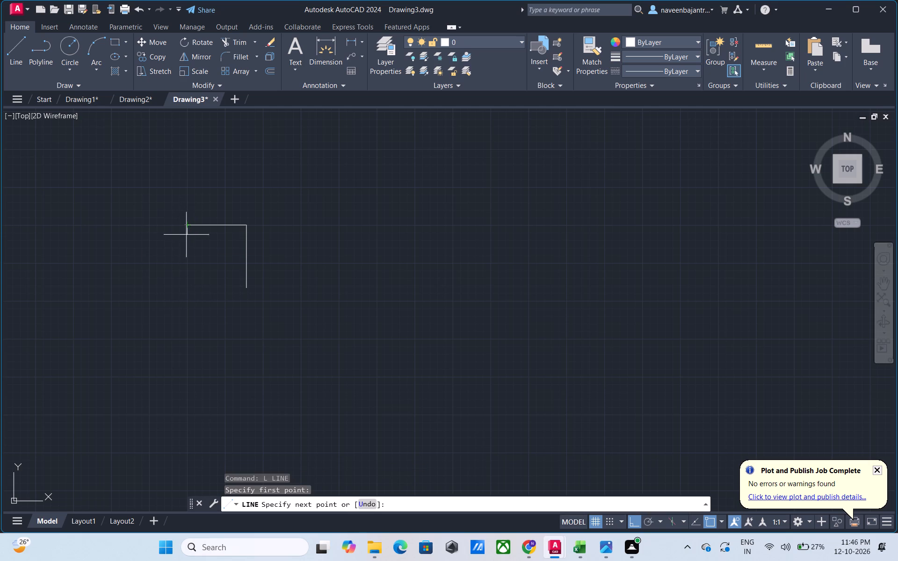
{"action": "type", "text": "32'"}
{"action": "key", "text": "Return"}
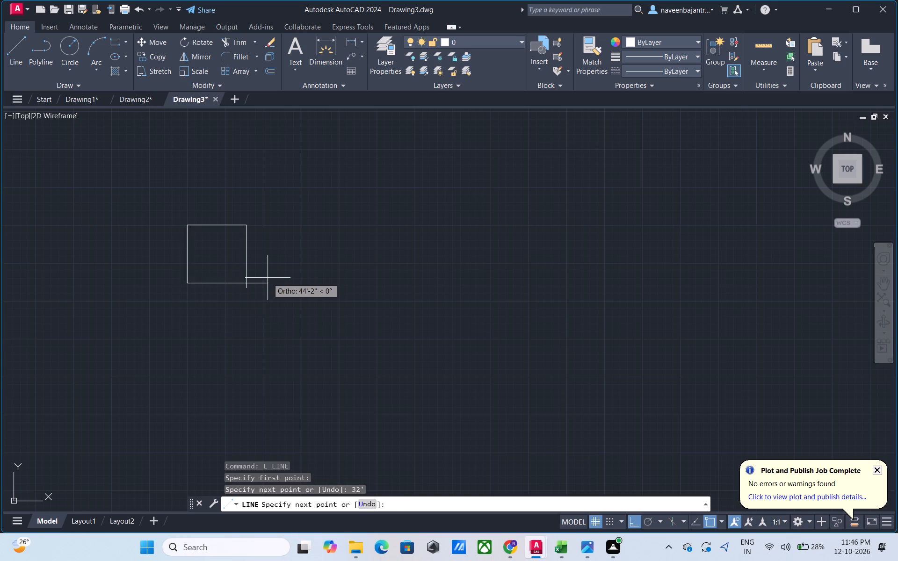
{"action": "key", "text": "Escape"}
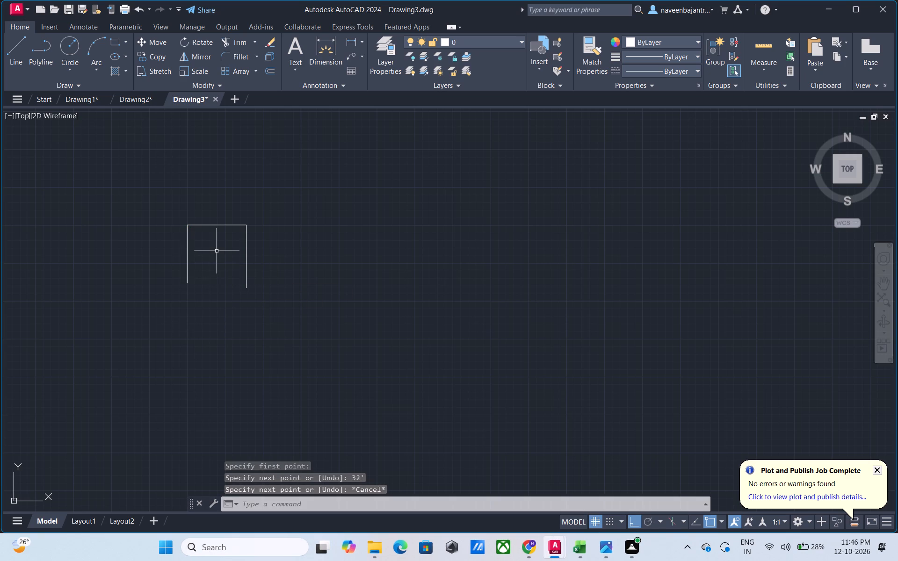
Offset the horizontal line and both vertical lines 9" toward the inside to form the wall thickness.
{"action": "middle_click_drag", "start_coordinate": [217, 251], "coordinate": [216, 285]}
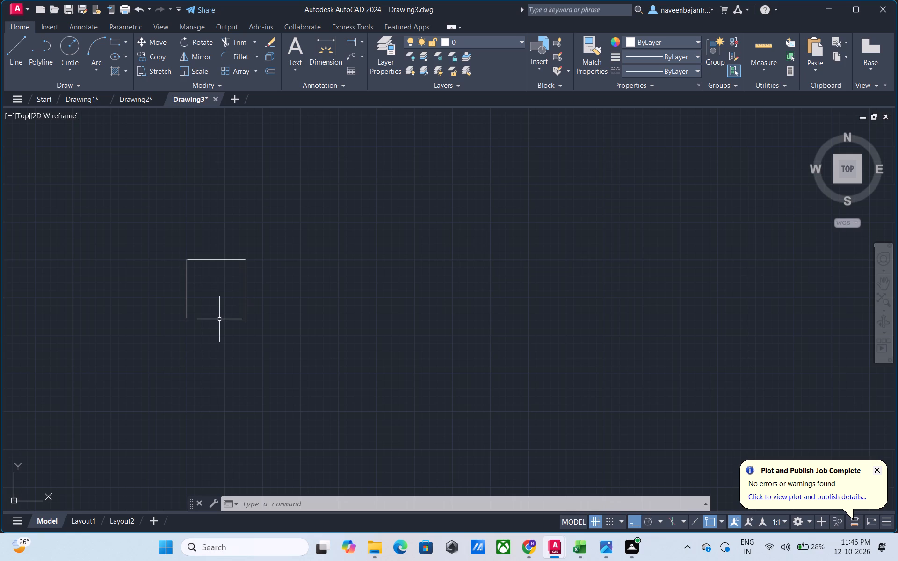
{"action": "scroll", "coordinate": [220, 319], "scroll_direction": "up", "scroll_amount": 1}
{"action": "middle_click_drag", "start_coordinate": [197, 256], "coordinate": [199, 295]}
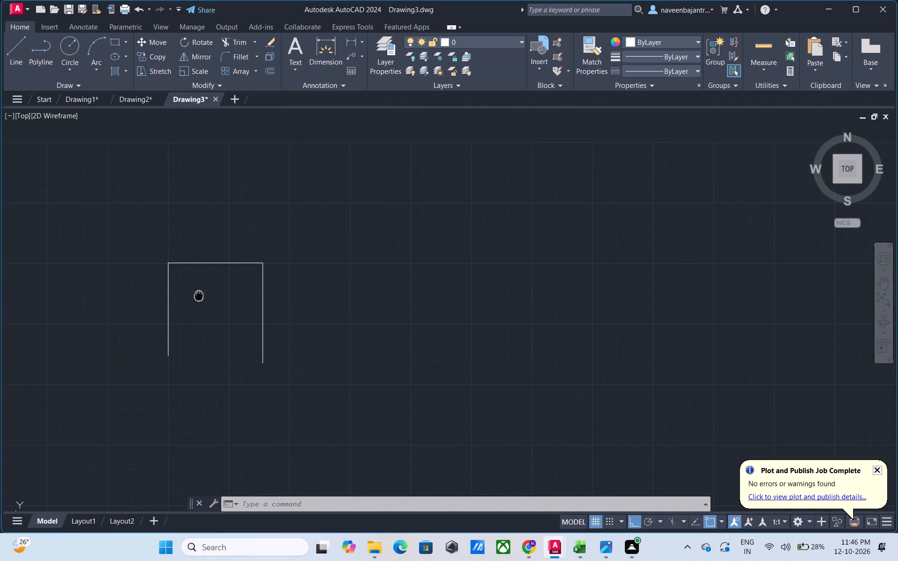
{"action": "middle_click_drag", "start_coordinate": [199, 295], "coordinate": [199, 296]}
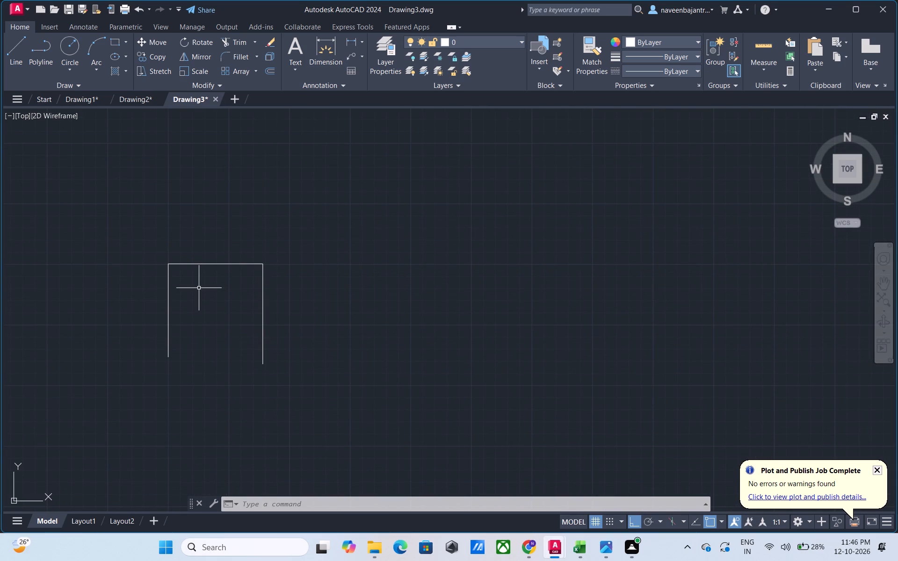
{"action": "middle_click_drag", "start_coordinate": [199, 288], "coordinate": [201, 307]}
{"action": "key", "text": "Escape"}
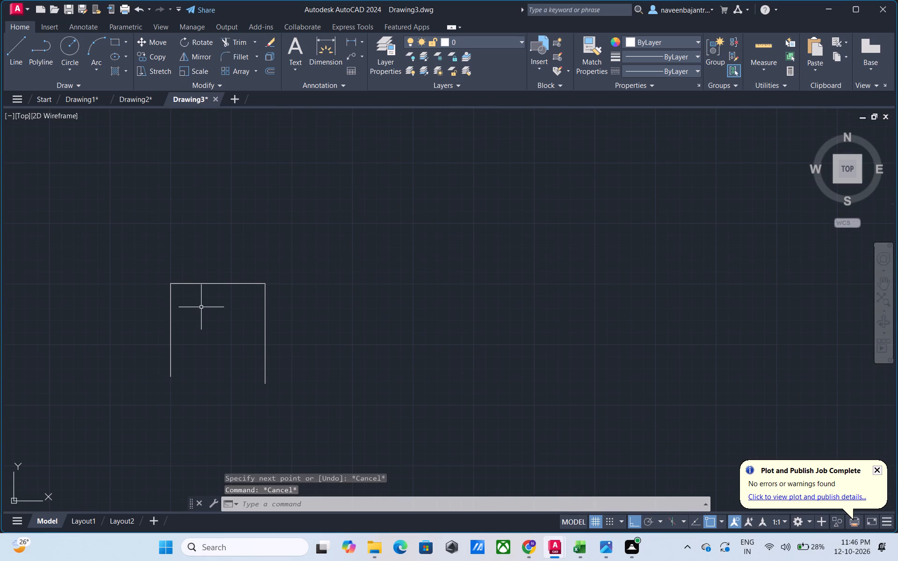
{"action": "type", "text": "O"}
{"action": "key", "text": "space"}
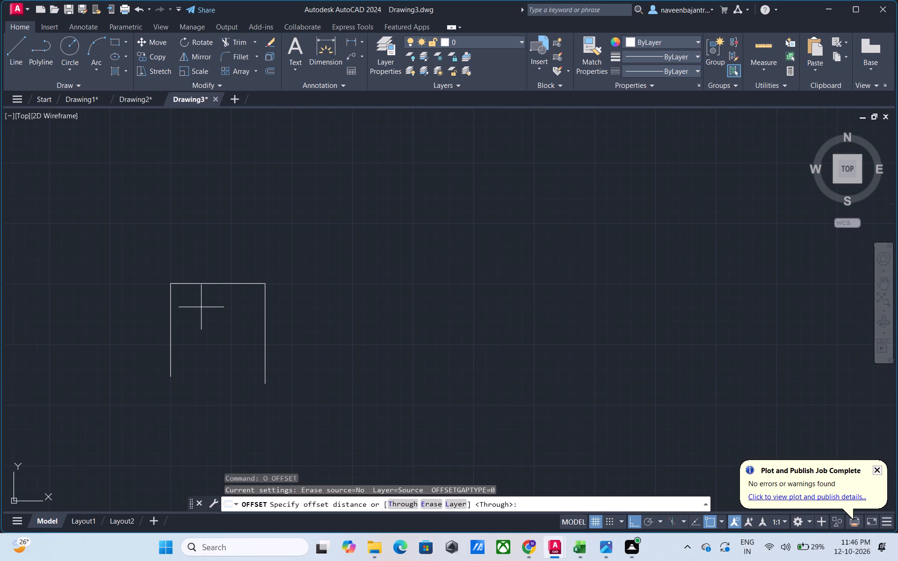
{"action": "key", "text": "9"}
{"action": "key", "text": "shift+quotedbl"}
{"action": "key", "text": "Return"}
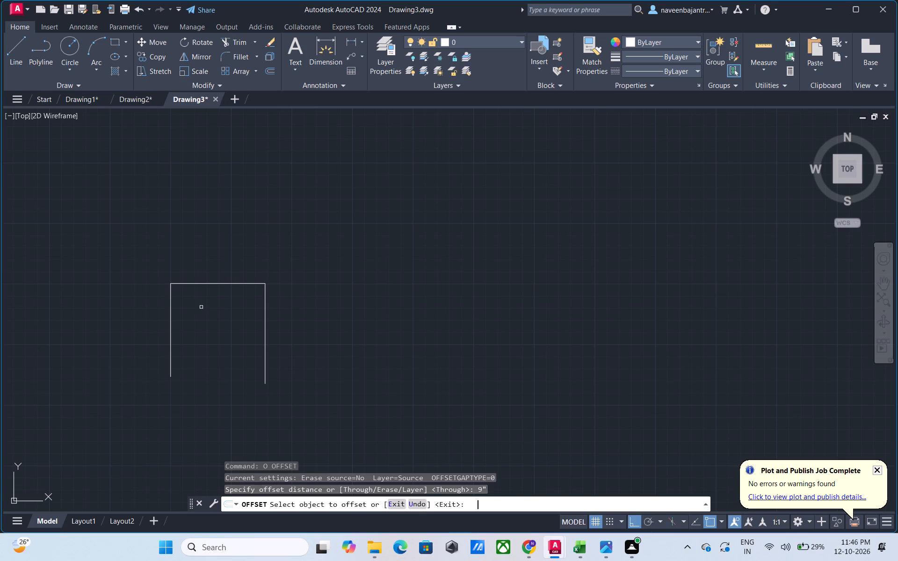
{"action": "left_click_drag", "start_coordinate": [211, 284], "coordinate": [212, 288]}
{"action": "left_click", "coordinate": [212, 297]}
{"action": "left_click_drag", "start_coordinate": [170, 329], "coordinate": [176, 329]}
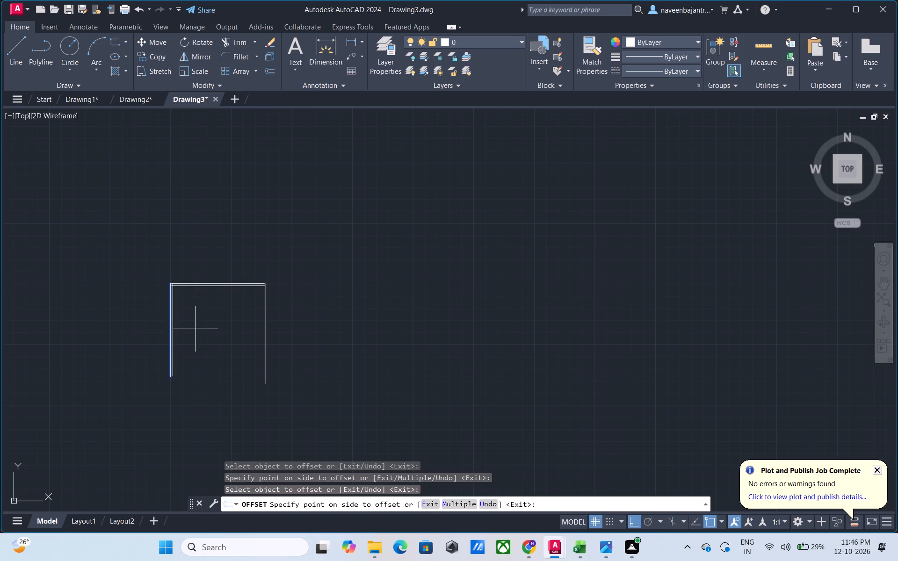
{"action": "left_click", "coordinate": [196, 329]}
{"action": "left_click_drag", "start_coordinate": [265, 335], "coordinate": [243, 339]}
{"action": "left_click", "coordinate": [241, 340]}
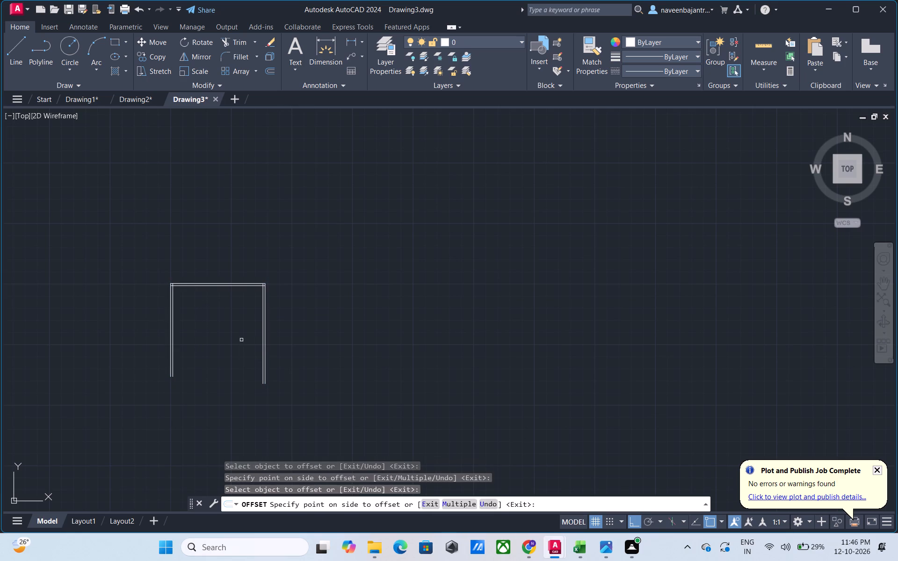
{"action": "key", "text": "Escape"}
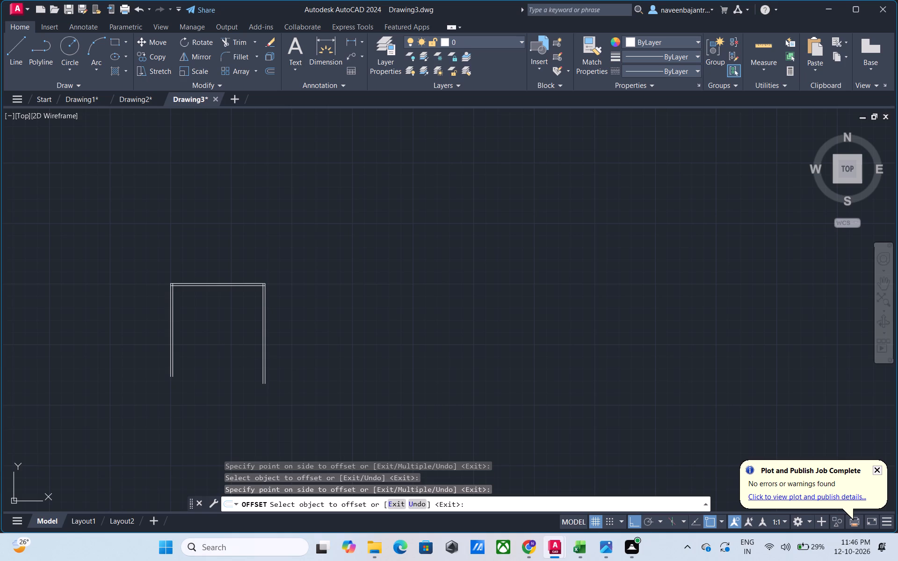
Trim the overlapping inner wall line ends at both upper corners of the outline.
{"action": "scroll", "coordinate": [222, 345], "scroll_direction": "up", "scroll_amount": 3}
{"action": "scroll", "coordinate": [137, 242], "scroll_direction": "down", "scroll_amount": 2}
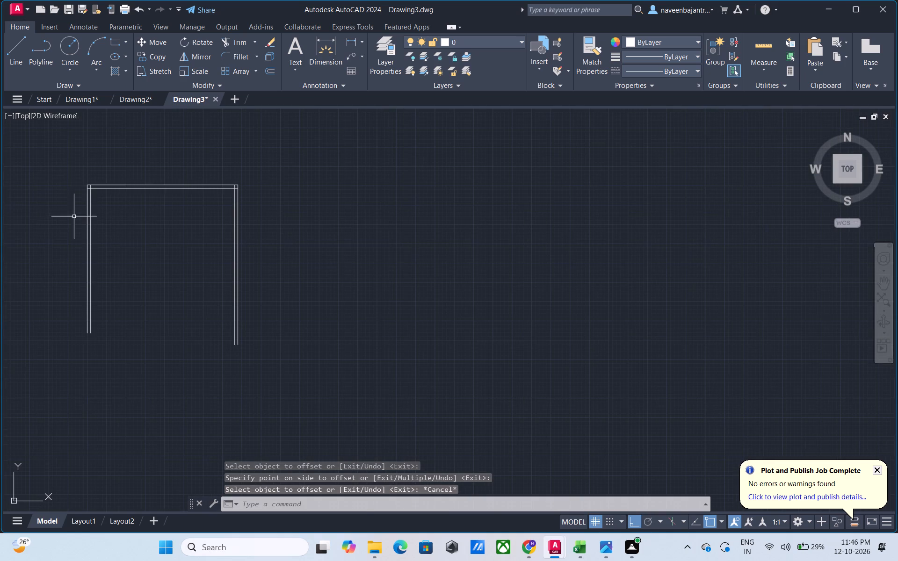
{"action": "scroll", "coordinate": [78, 179], "scroll_direction": "up", "scroll_amount": 4}
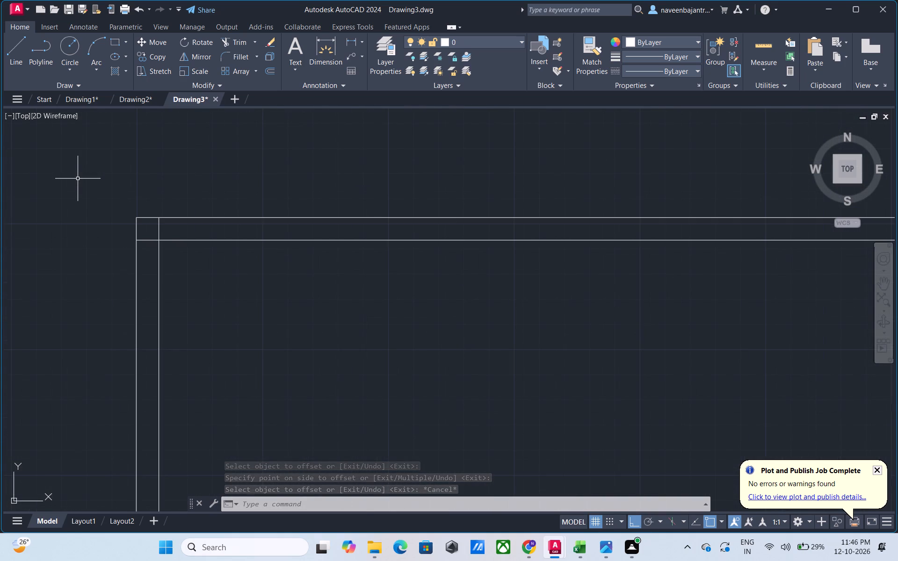
{"action": "key", "text": "Escape"}
{"action": "type", "text": "TR"}
{"action": "key", "text": "space"}
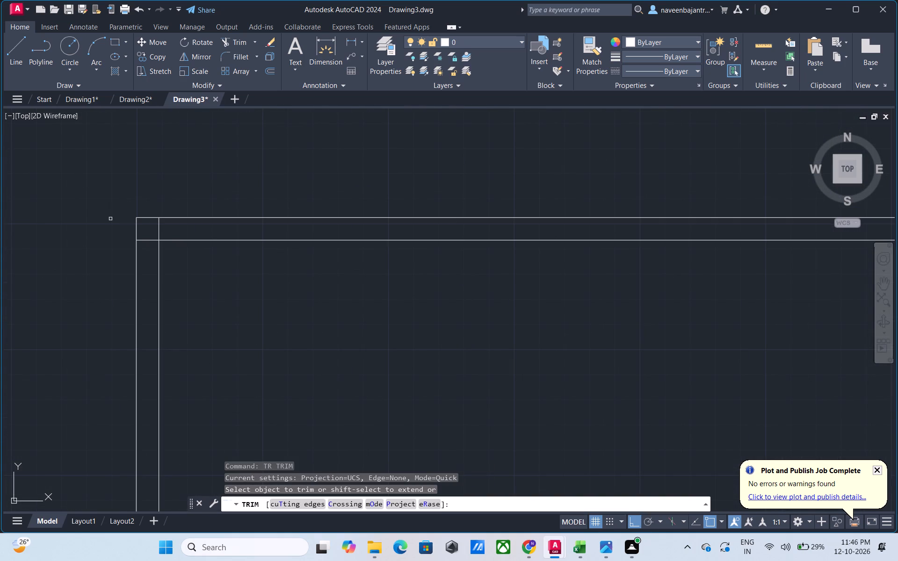
{"action": "left_click", "coordinate": [146, 241]}
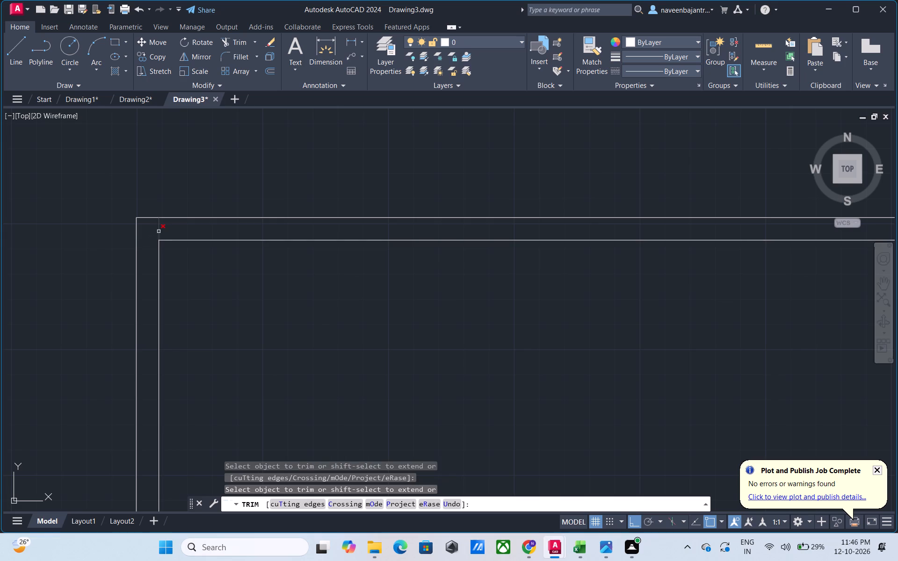
{"action": "left_click", "coordinate": [159, 231]}
{"action": "scroll", "coordinate": [159, 235], "scroll_direction": "down", "scroll_amount": 3}
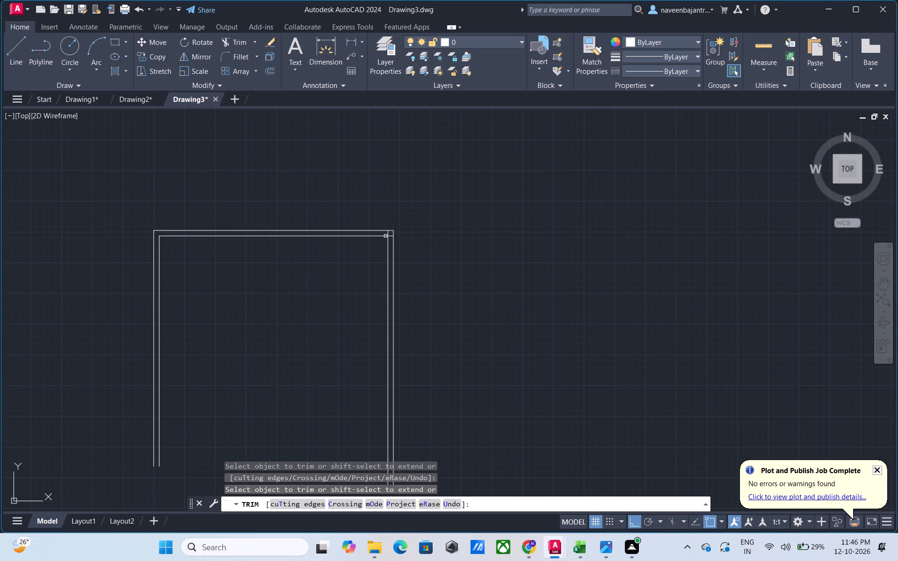
{"action": "scroll", "coordinate": [389, 234], "scroll_direction": "up", "scroll_amount": 3}
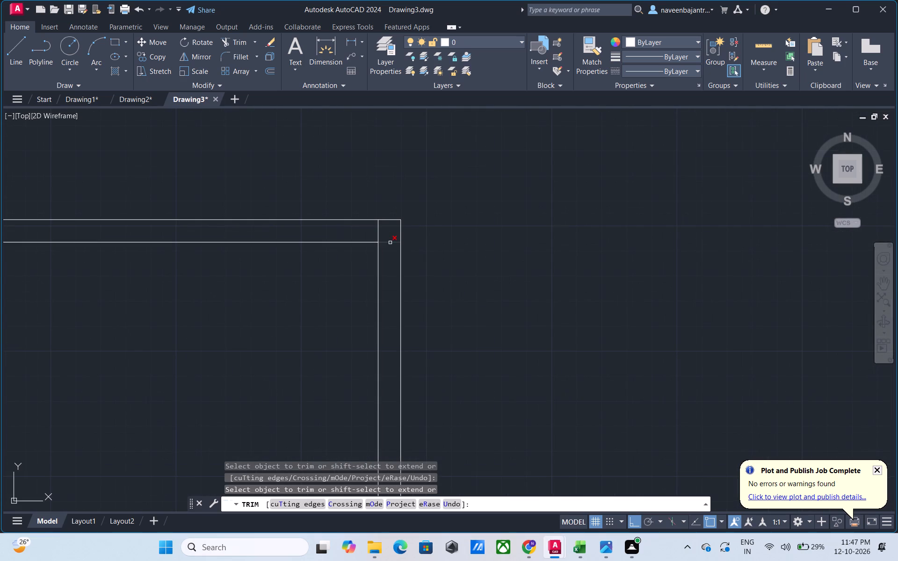
{"action": "left_click", "coordinate": [390, 243]}
{"action": "left_click", "coordinate": [379, 230]}
{"action": "scroll", "coordinate": [379, 230], "scroll_direction": "down", "scroll_amount": 3}
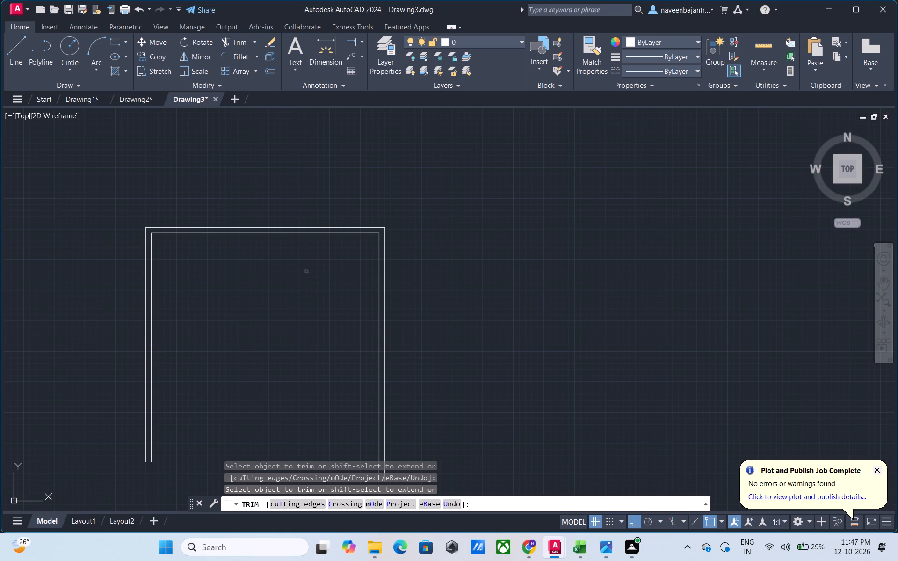
{"action": "middle_click_drag", "start_coordinate": [306, 272], "coordinate": [305, 290]}
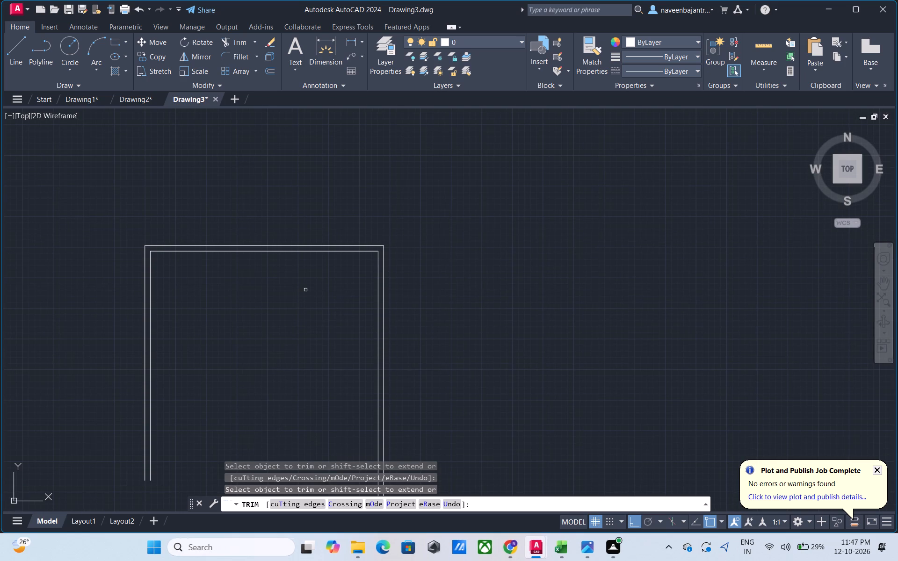
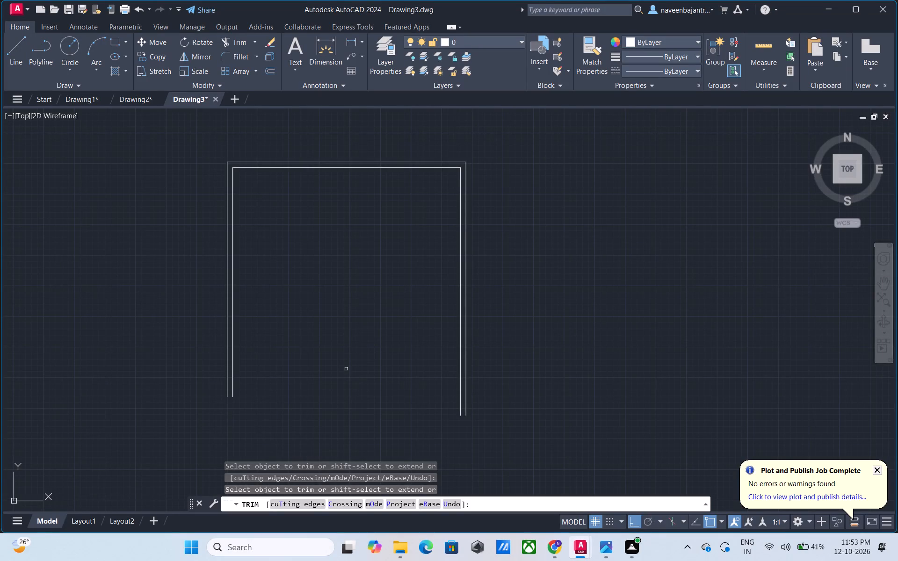
Check the top wall's overall length with a temporary dimension between its two outer corners, without placing it.
{"action": "middle_click_drag", "start_coordinate": [338, 345], "coordinate": [346, 345]}
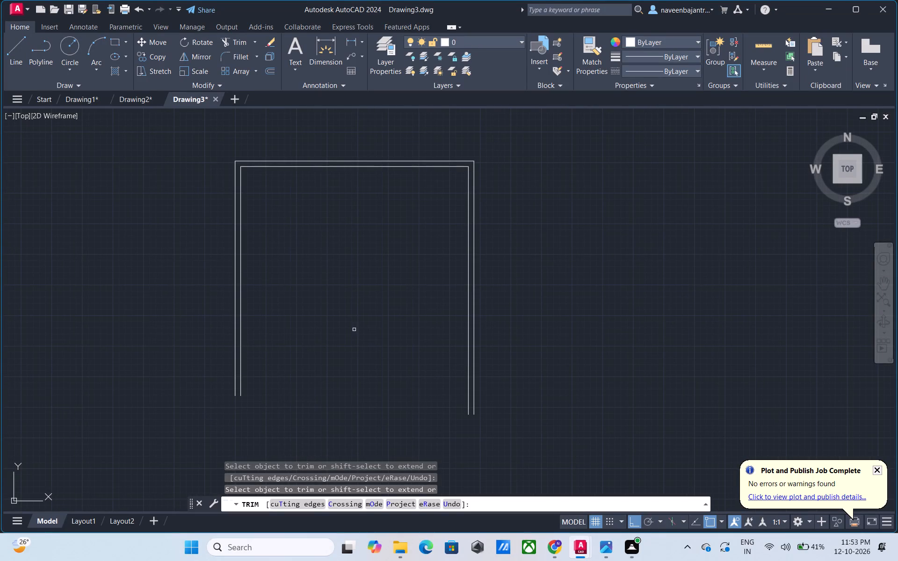
{"action": "middle_click_drag", "start_coordinate": [354, 330], "coordinate": [509, 316]}
{"action": "scroll", "coordinate": [509, 316], "scroll_direction": "down", "scroll_amount": 1}
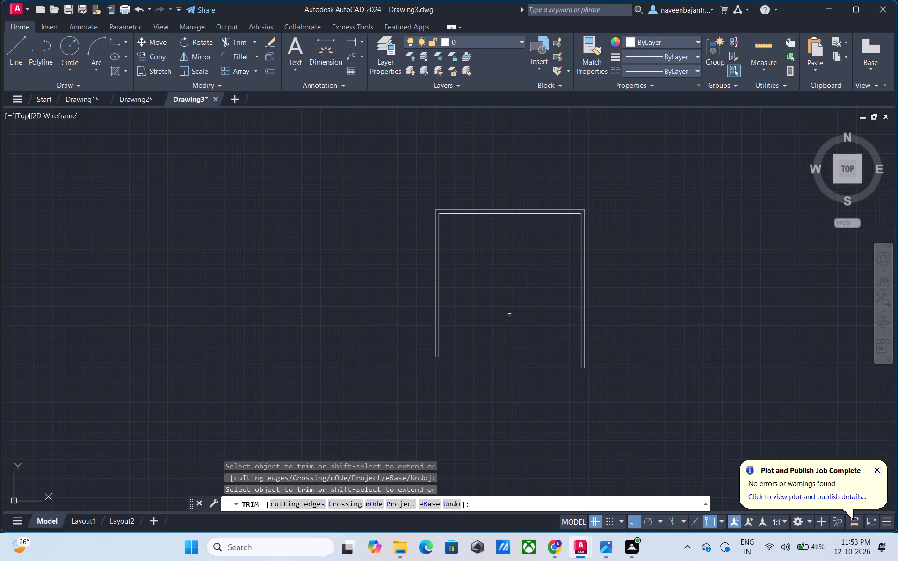
{"action": "middle_click_drag", "start_coordinate": [511, 250], "coordinate": [485, 268]}
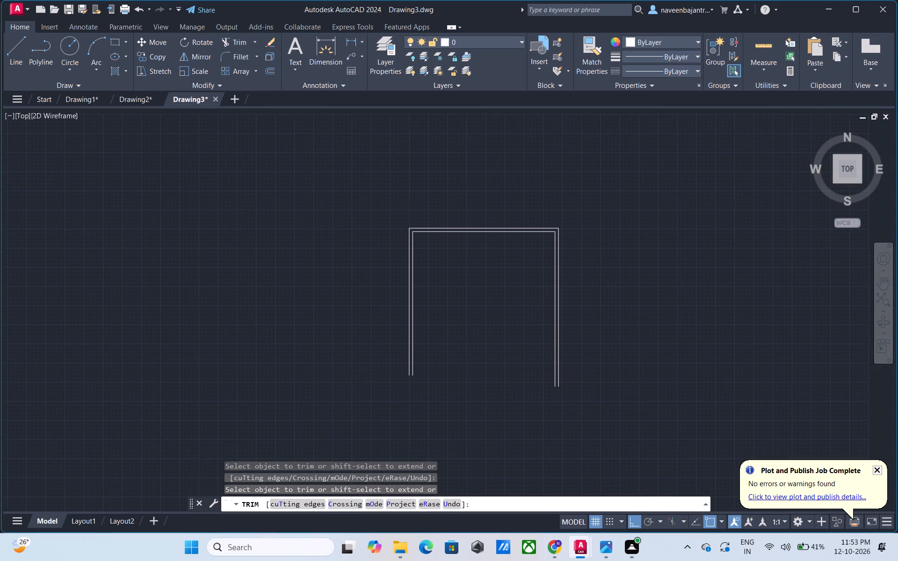
{"action": "left_click", "coordinate": [300, 46]}
{"action": "left_click", "coordinate": [314, 49]}
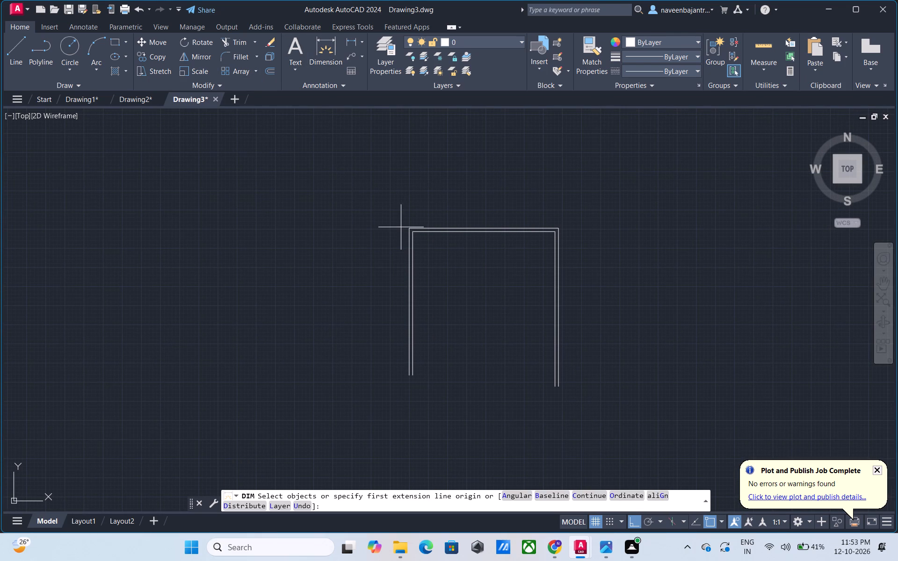
{"action": "left_click", "coordinate": [408, 229]}
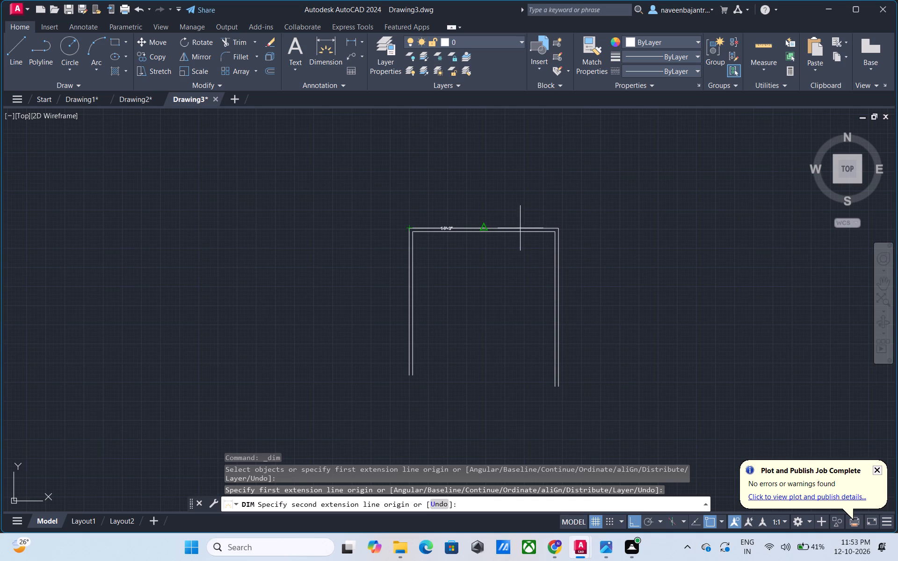
{"action": "left_click", "coordinate": [559, 229]}
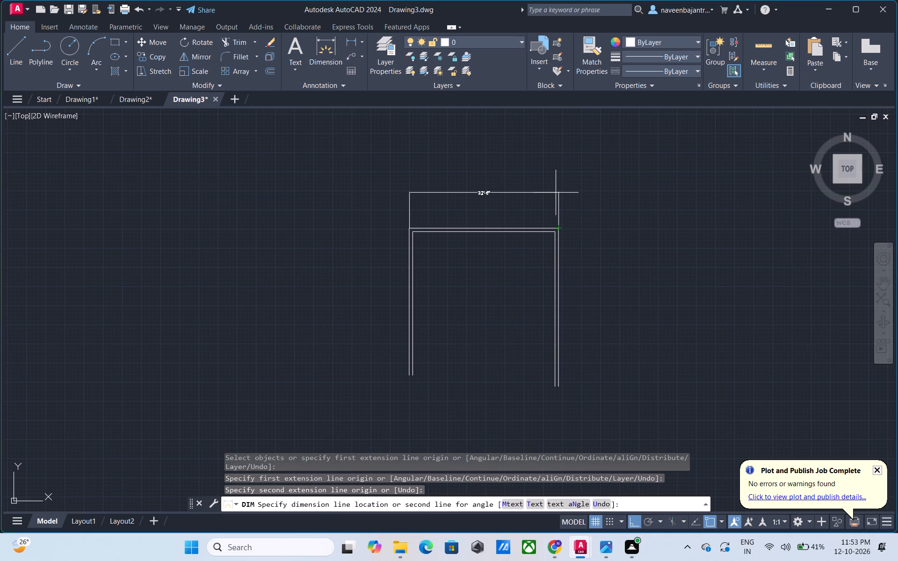
{"action": "key", "text": "Escape"}
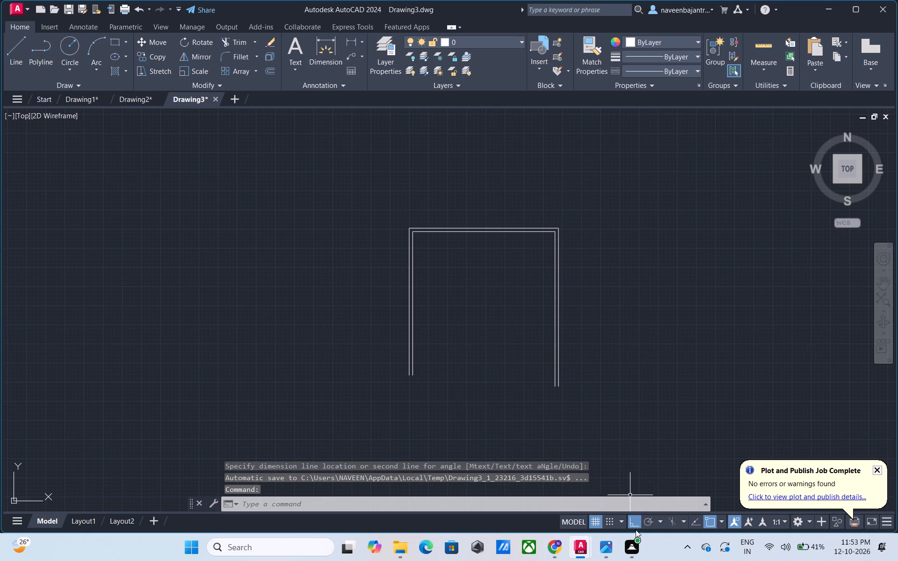
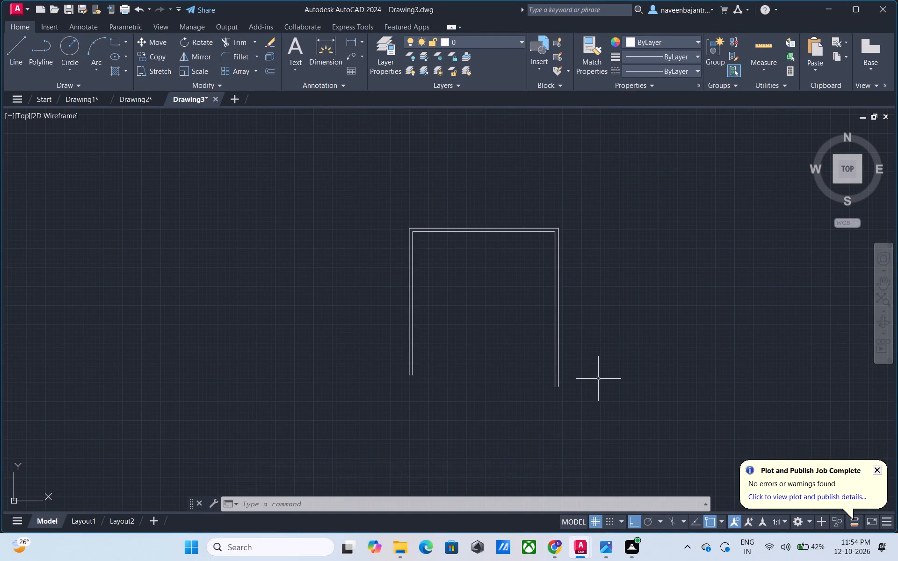
Open DesignCenter and look through the folder list from the program folders down to the other drives and drawing-sheet folders.
{"action": "type", "text": "DC"}
{"action": "key", "text": "space"}
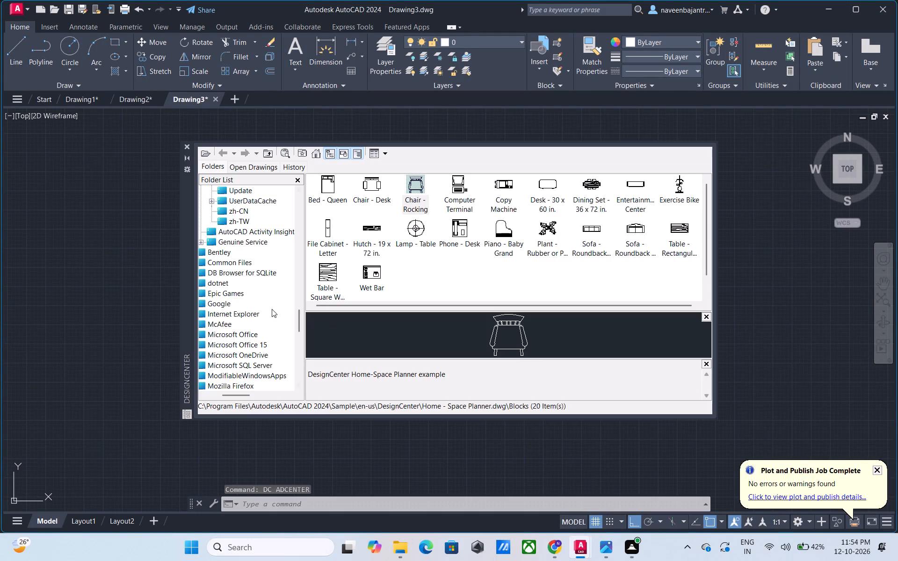
{"action": "scroll", "coordinate": [257, 301], "scroll_direction": "down", "scroll_amount": 3}
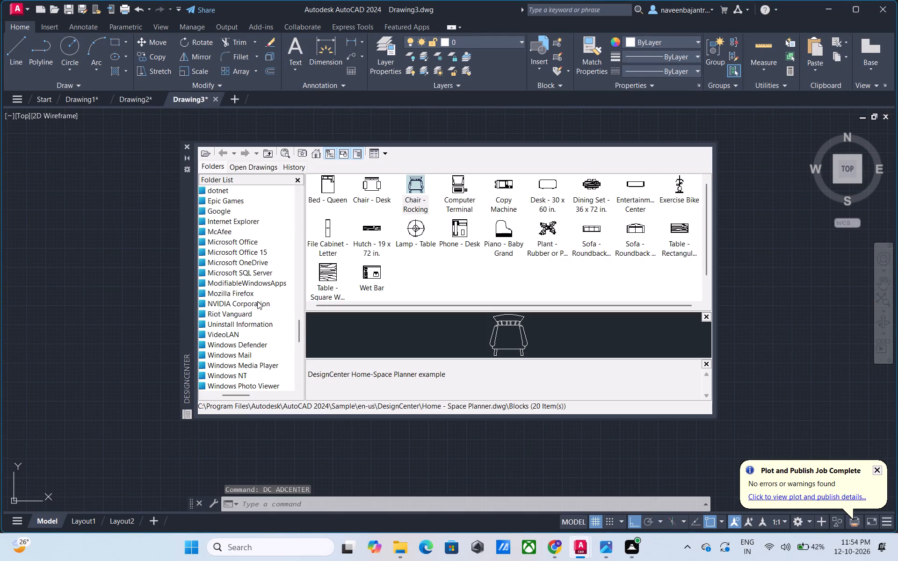
{"action": "scroll", "coordinate": [257, 301], "scroll_direction": "down", "scroll_amount": 3}
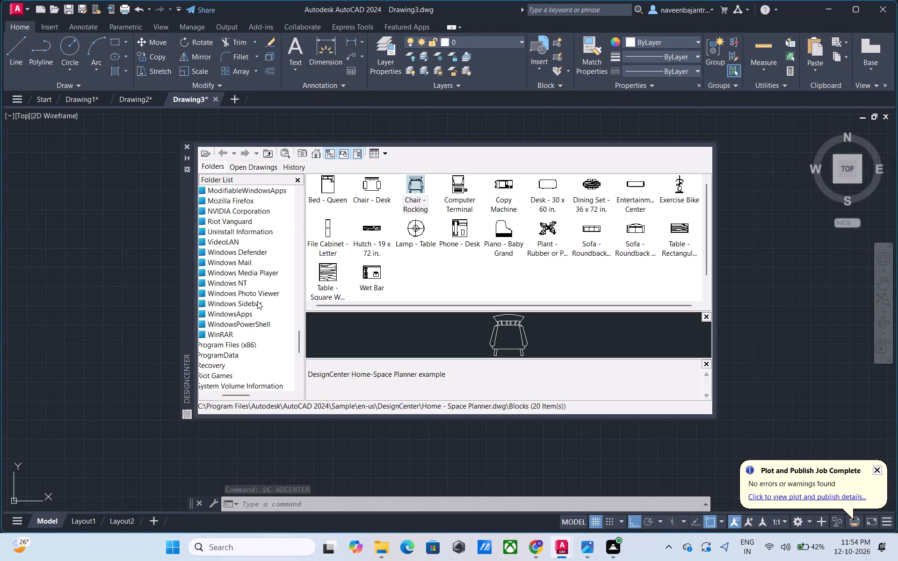
{"action": "scroll", "coordinate": [257, 301], "scroll_direction": "down", "scroll_amount": 3}
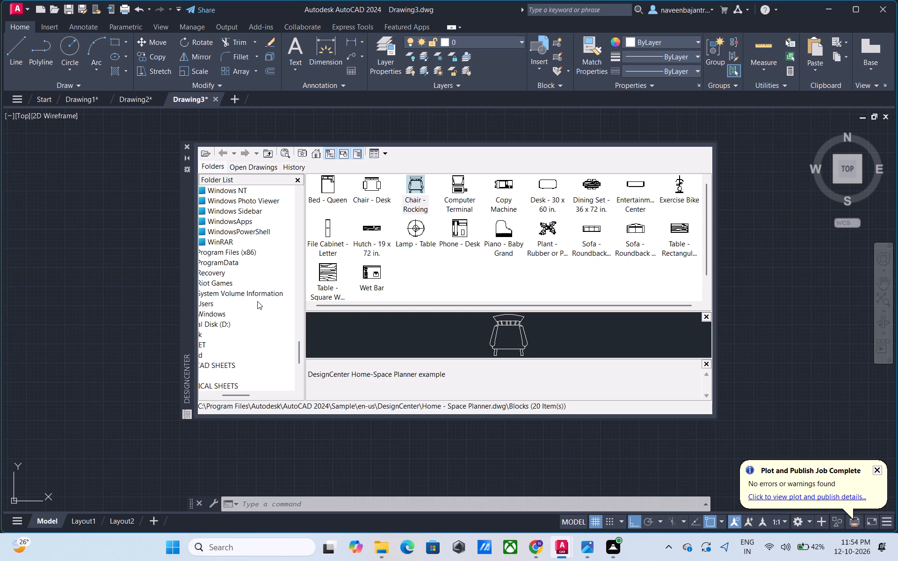
{"action": "scroll", "coordinate": [257, 301], "scroll_direction": "down", "scroll_amount": 2}
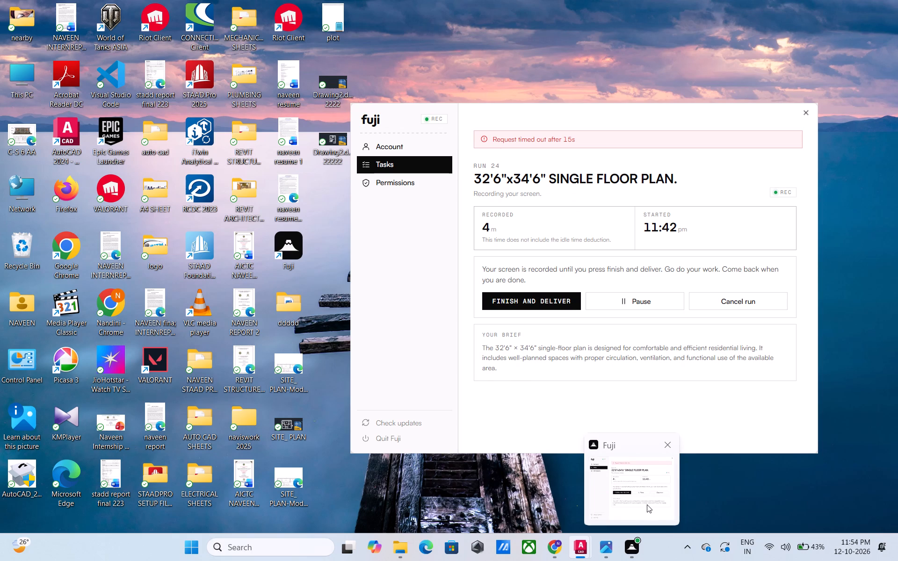
Look back up the DesignCenter folder list through the AutoCAD 2024 sample drawings, such as Home - Space Planner and House Designer.
{"action": "scroll", "coordinate": [265, 312], "scroll_direction": "up", "scroll_amount": 4}
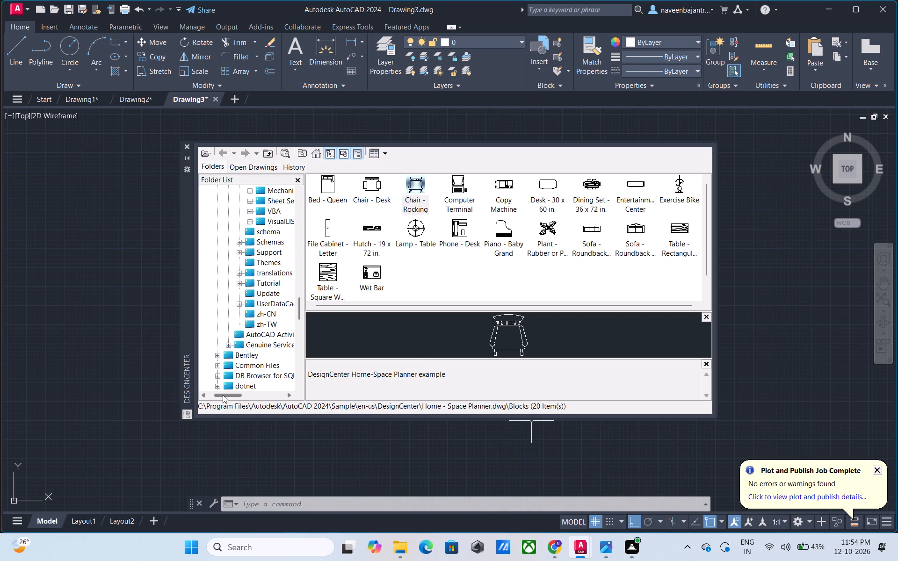
{"action": "left_click_drag", "start_coordinate": [223, 395], "coordinate": [230, 396]}
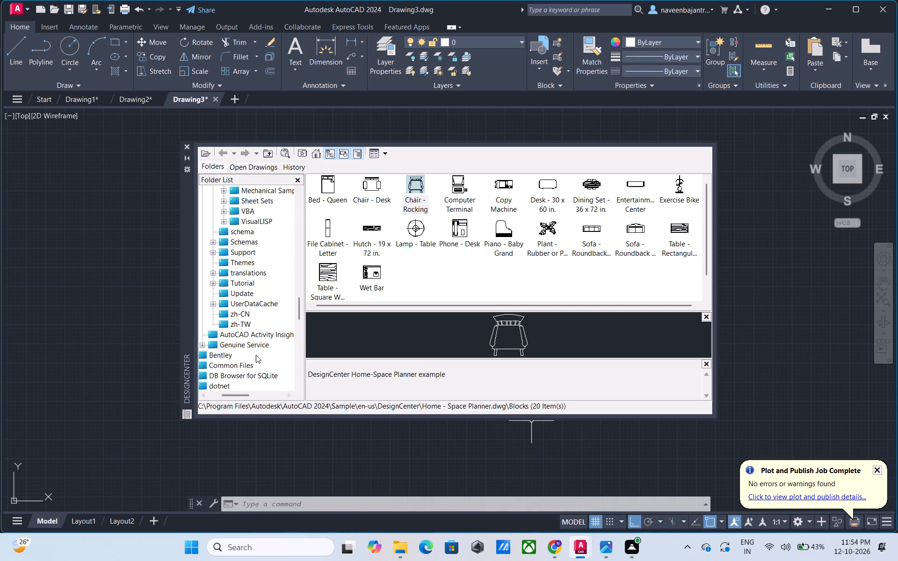
{"action": "scroll", "coordinate": [256, 351], "scroll_direction": "up", "scroll_amount": 2}
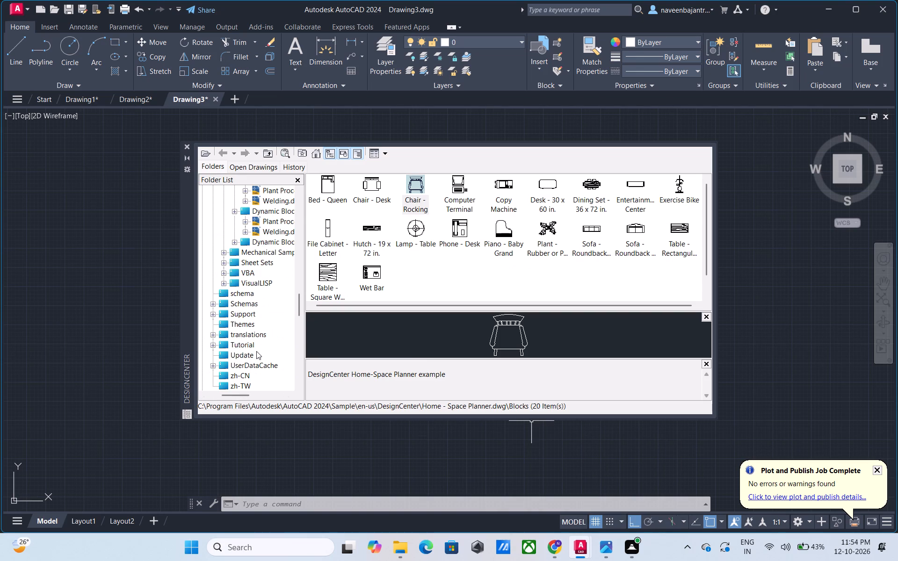
{"action": "scroll", "coordinate": [256, 351], "scroll_direction": "up", "scroll_amount": 2}
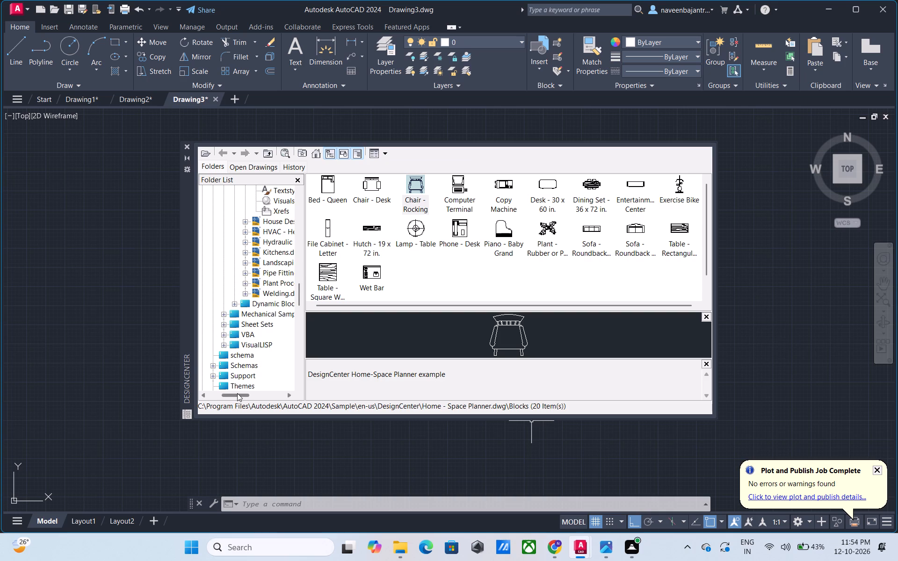
{"action": "left_click_drag", "start_coordinate": [237, 393], "coordinate": [243, 393]}
{"action": "scroll", "coordinate": [262, 354], "scroll_direction": "up", "scroll_amount": 1}
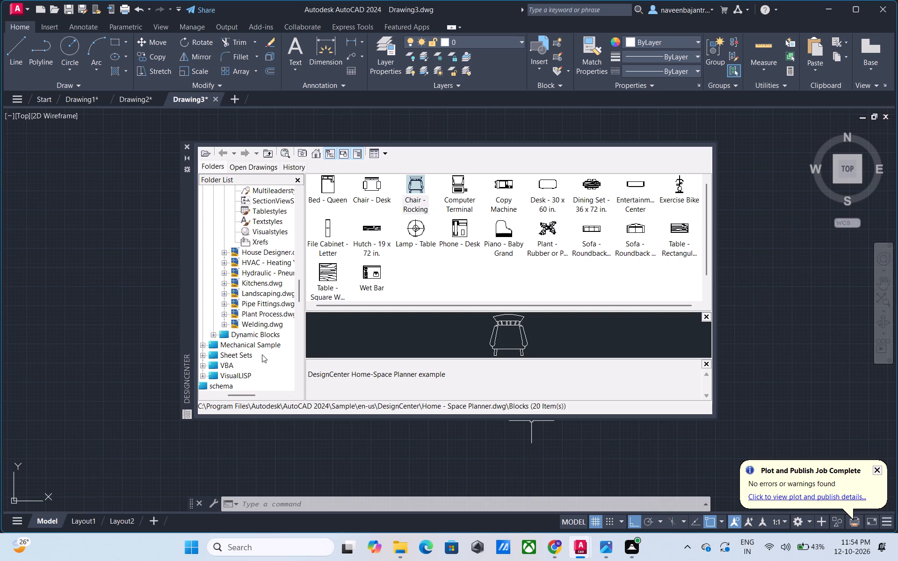
{"action": "scroll", "coordinate": [262, 354], "scroll_direction": "up", "scroll_amount": 1}
{"action": "left_click_drag", "start_coordinate": [232, 396], "coordinate": [238, 396]}
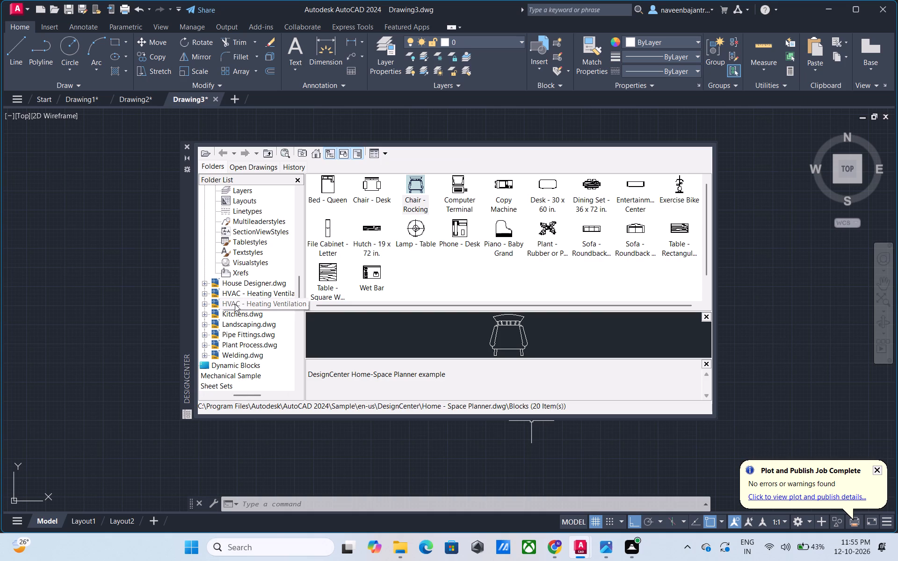
{"action": "scroll", "coordinate": [235, 304], "scroll_direction": "up", "scroll_amount": 3}
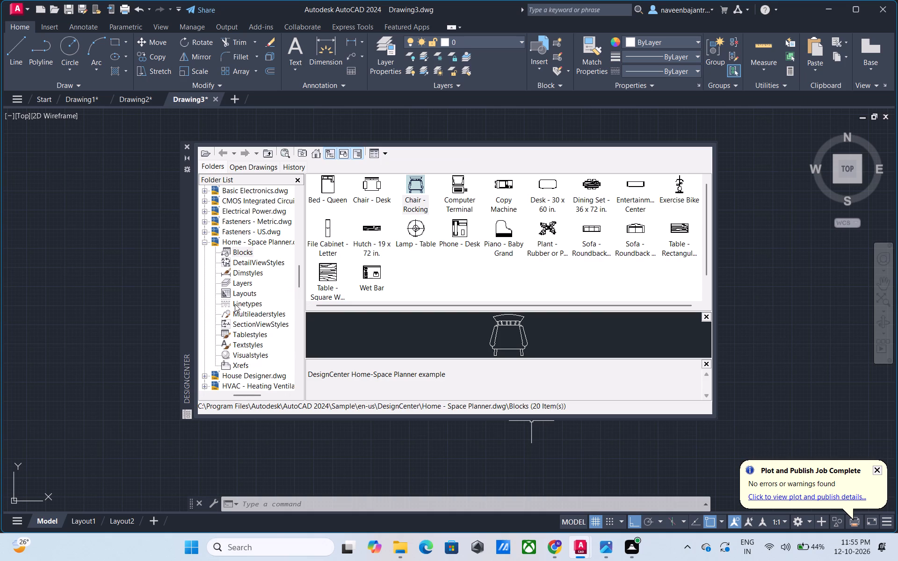
{"action": "scroll", "coordinate": [235, 304], "scroll_direction": "up", "scroll_amount": 3}
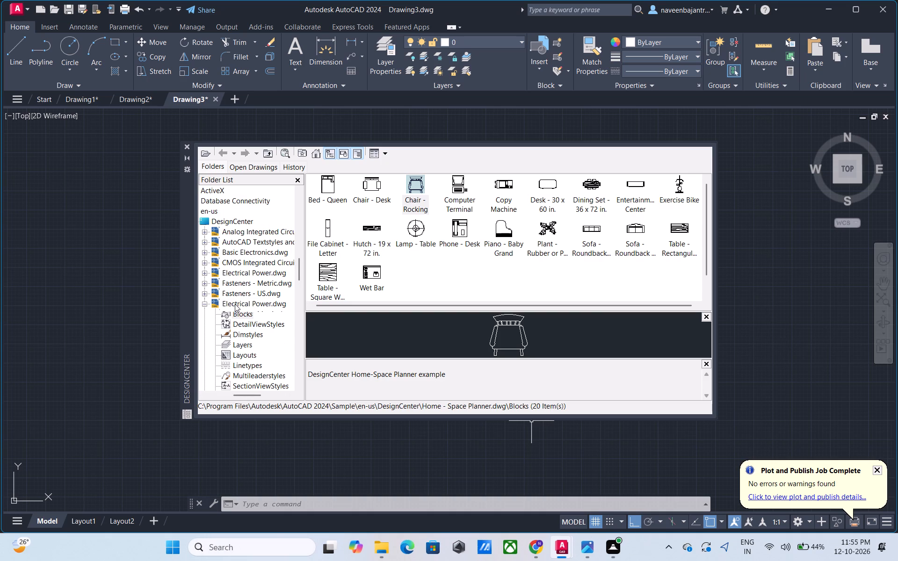
{"action": "scroll", "coordinate": [235, 304], "scroll_direction": "up", "scroll_amount": 1}
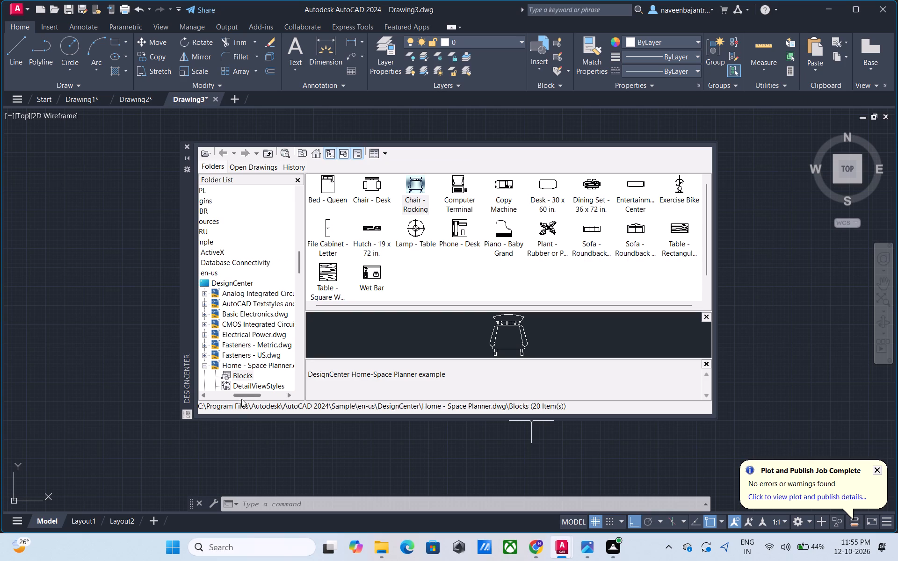
{"action": "left_click_drag", "start_coordinate": [241, 396], "coordinate": [230, 400]}
{"action": "scroll", "coordinate": [251, 340], "scroll_direction": "up", "scroll_amount": 2}
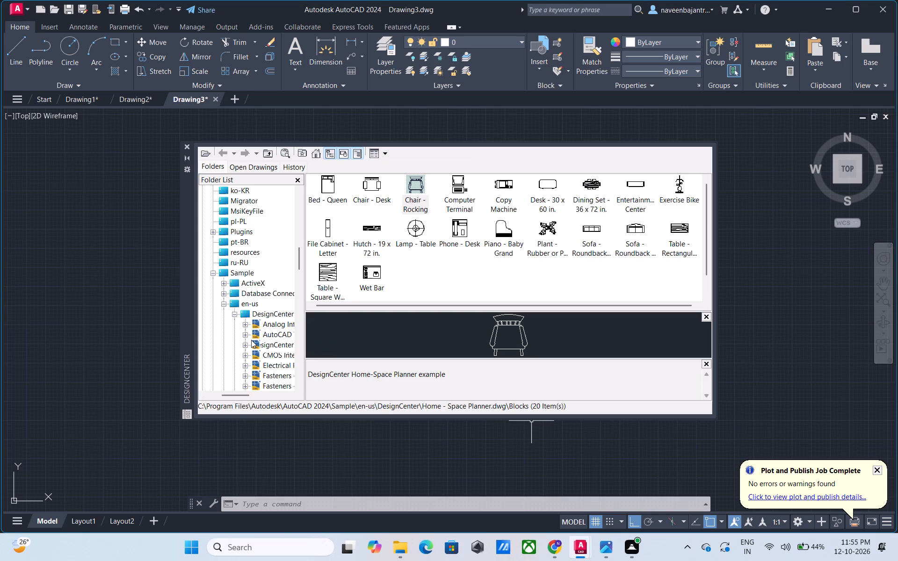
{"action": "scroll", "coordinate": [251, 340], "scroll_direction": "up", "scroll_amount": 2}
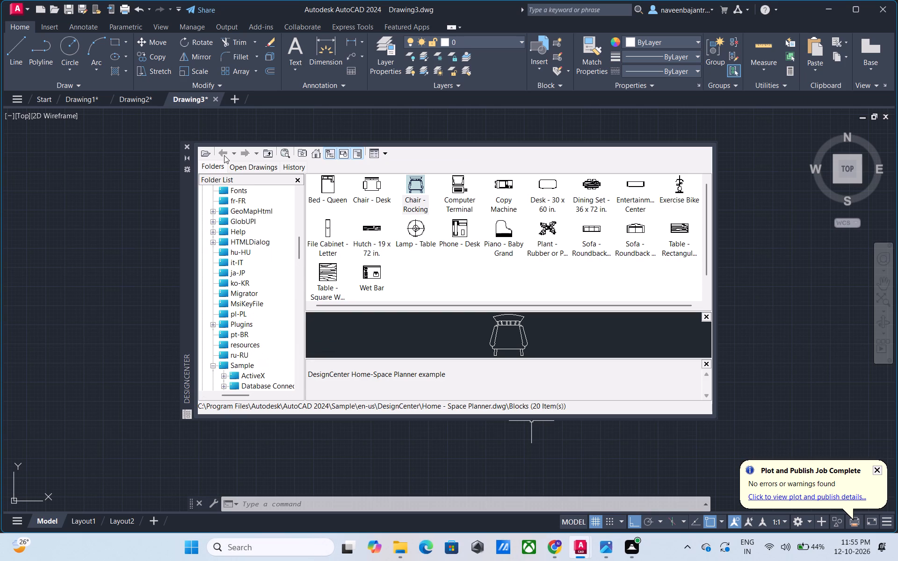
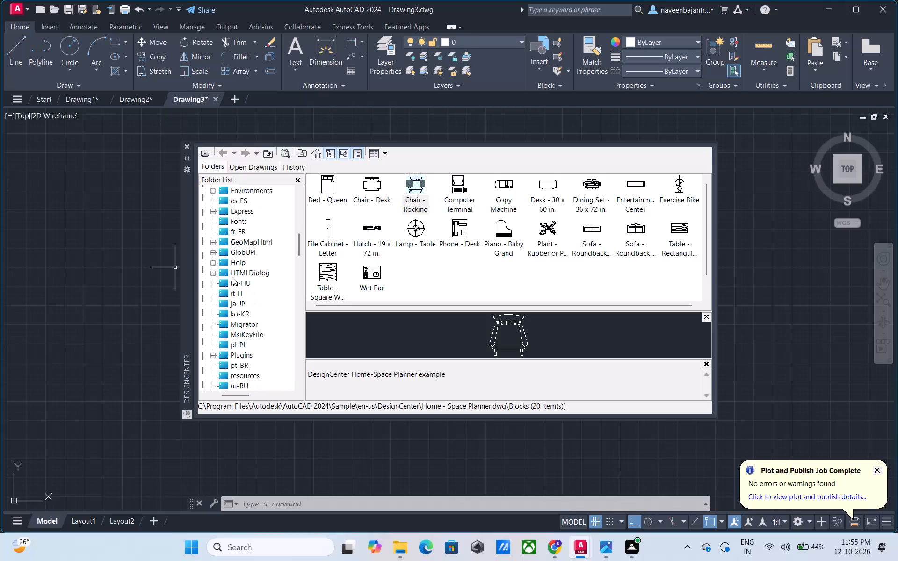
Look up through the DesignCenter folder list from the AutoCAD 2024 program folders to the root of the C: drive.
{"action": "scroll", "coordinate": [232, 277], "scroll_direction": "up", "scroll_amount": 1}
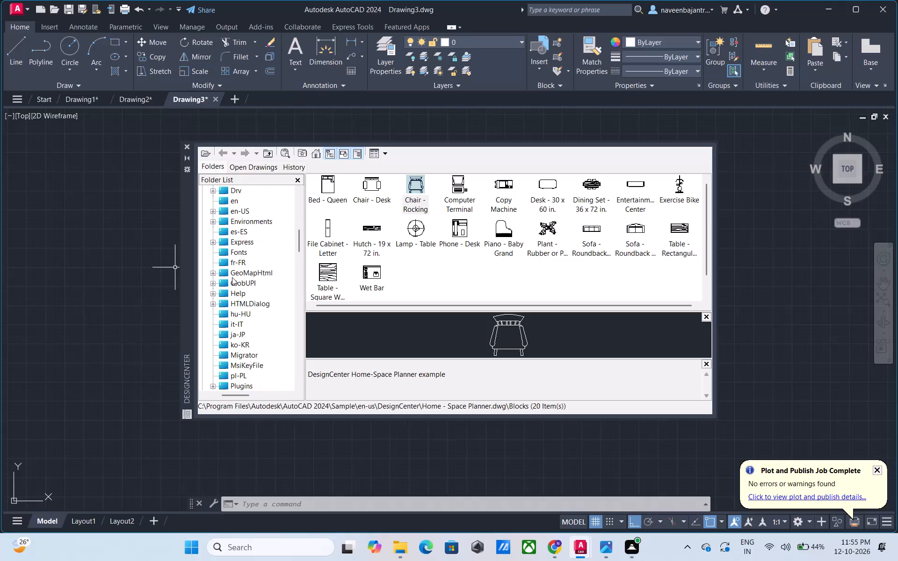
{"action": "scroll", "coordinate": [232, 277], "scroll_direction": "up", "scroll_amount": 1}
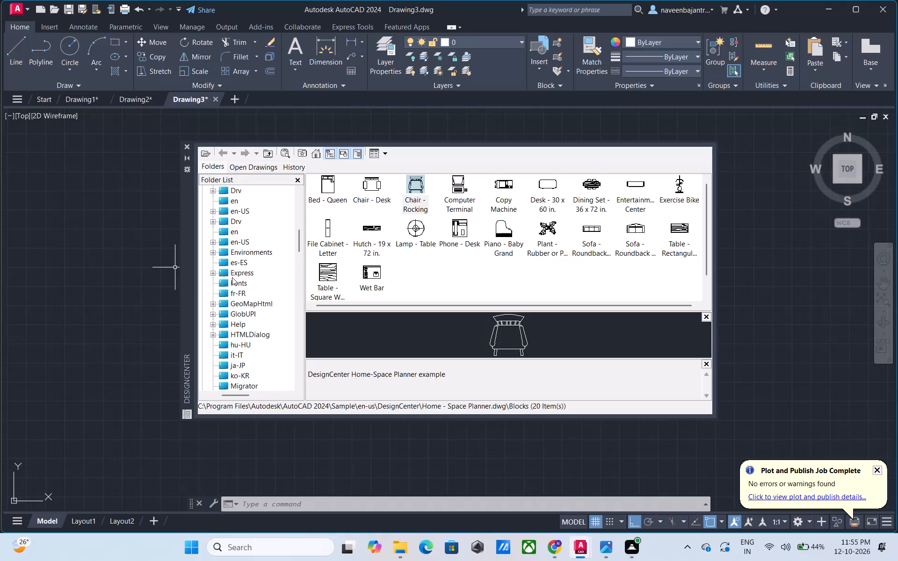
{"action": "scroll", "coordinate": [232, 277], "scroll_direction": "up", "scroll_amount": 2}
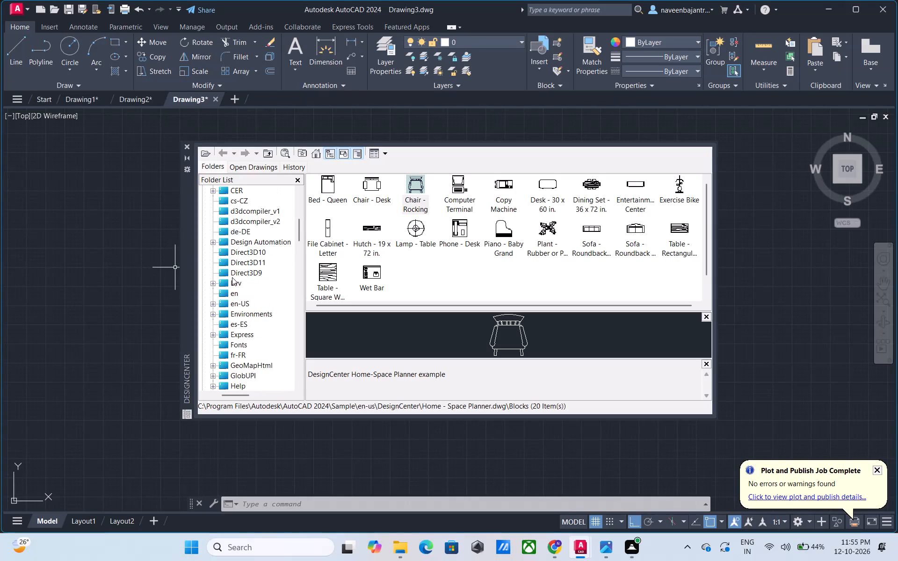
{"action": "scroll", "coordinate": [232, 277], "scroll_direction": "up", "scroll_amount": 2}
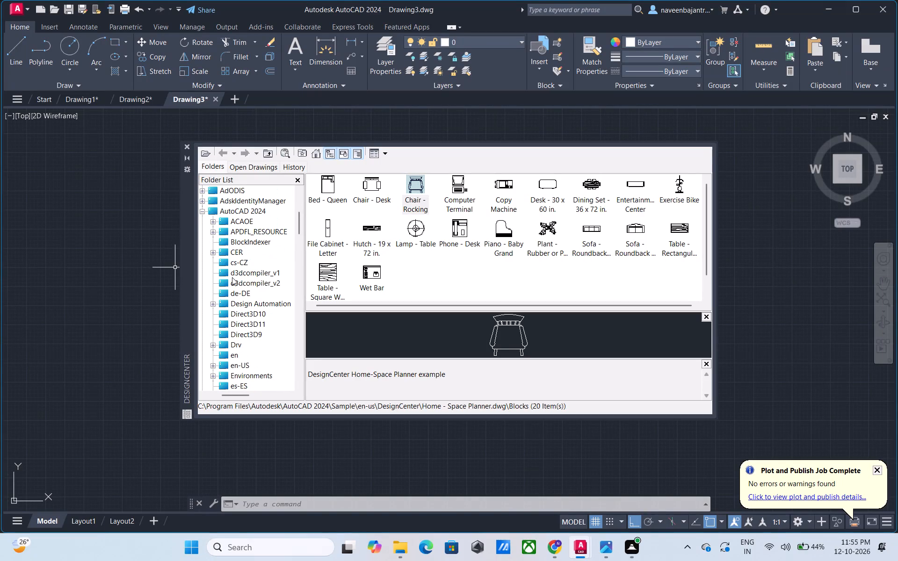
{"action": "scroll", "coordinate": [232, 277], "scroll_direction": "up", "scroll_amount": 5}
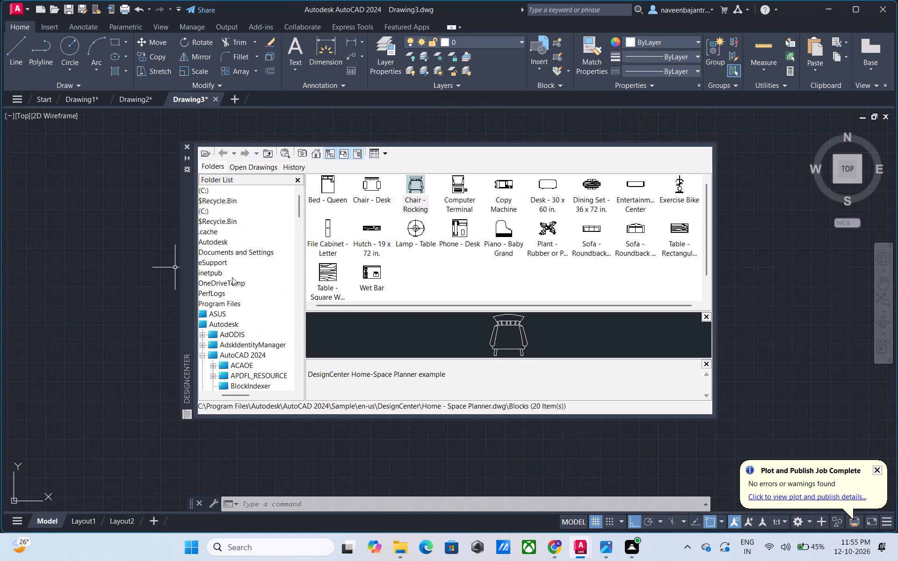
{"action": "scroll", "coordinate": [232, 277], "scroll_direction": "up", "scroll_amount": 2}
{"action": "left_click_drag", "start_coordinate": [244, 396], "coordinate": [227, 402]}
Look down the folder list to the sample drawings and the Home - Space Planner content categories, and close DesignCenter.
{"action": "scroll", "coordinate": [224, 322], "scroll_direction": "down", "scroll_amount": 1}
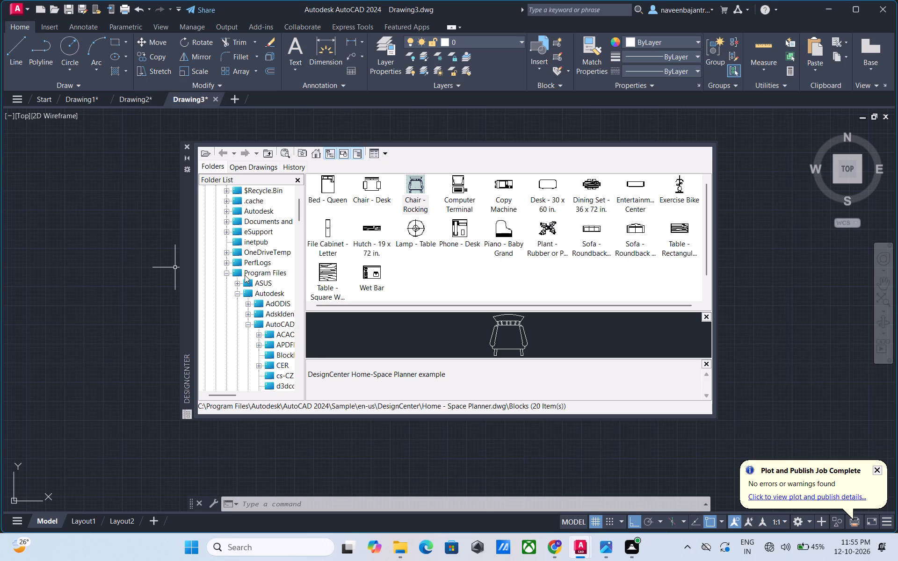
{"action": "scroll", "coordinate": [245, 281], "scroll_direction": "down", "scroll_amount": 1}
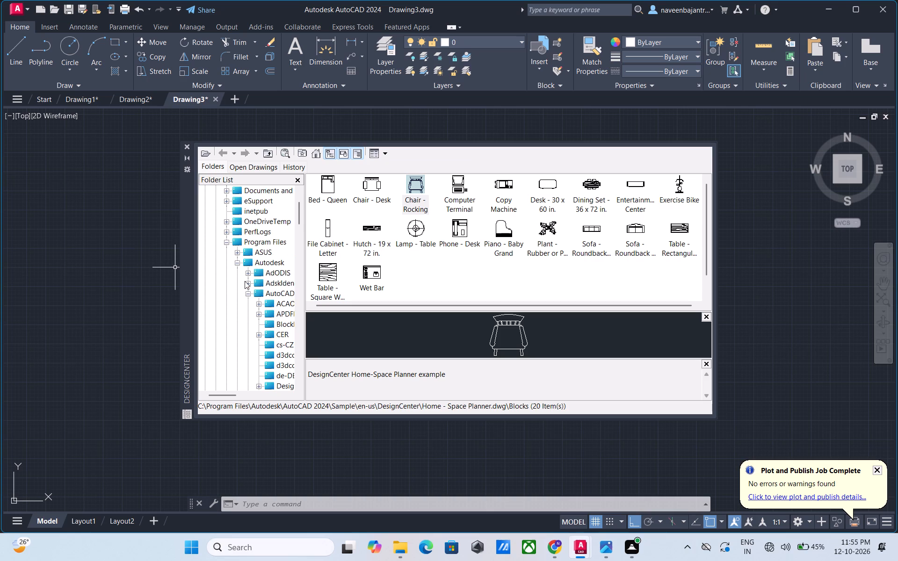
{"action": "scroll", "coordinate": [245, 281], "scroll_direction": "down", "scroll_amount": 1}
{"action": "left_click_drag", "start_coordinate": [231, 395], "coordinate": [235, 396]}
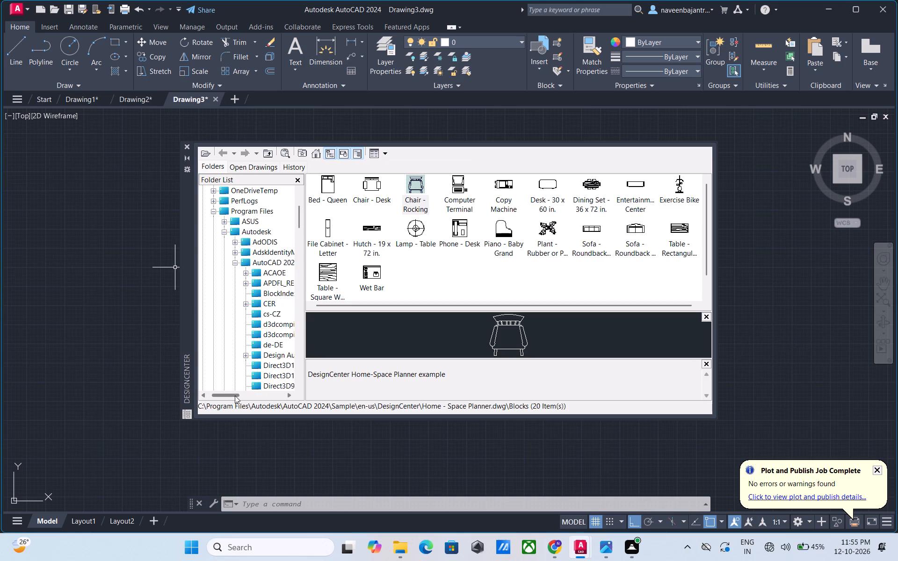
{"action": "left_click_drag", "start_coordinate": [235, 396], "coordinate": [242, 396]}
{"action": "scroll", "coordinate": [253, 356], "scroll_direction": "down", "scroll_amount": 1}
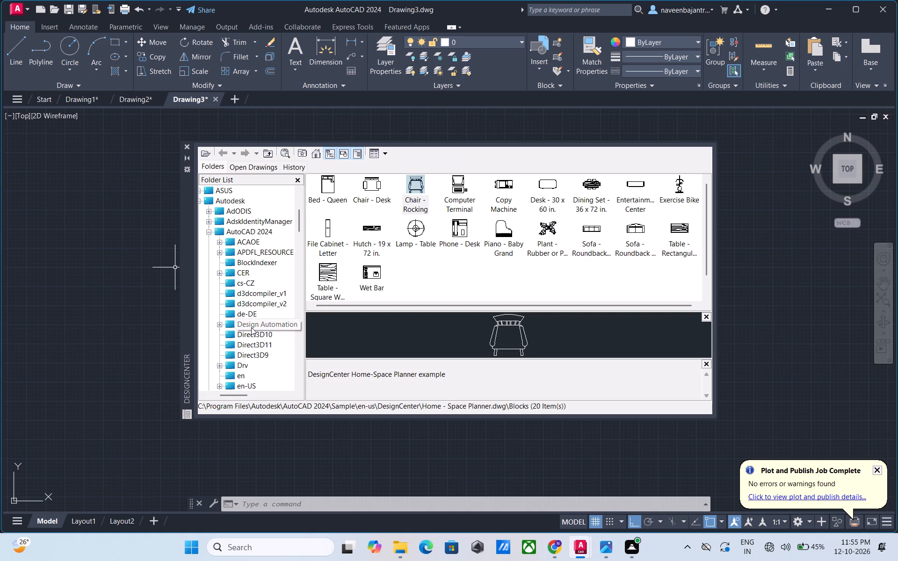
{"action": "scroll", "coordinate": [251, 327], "scroll_direction": "down", "scroll_amount": 1}
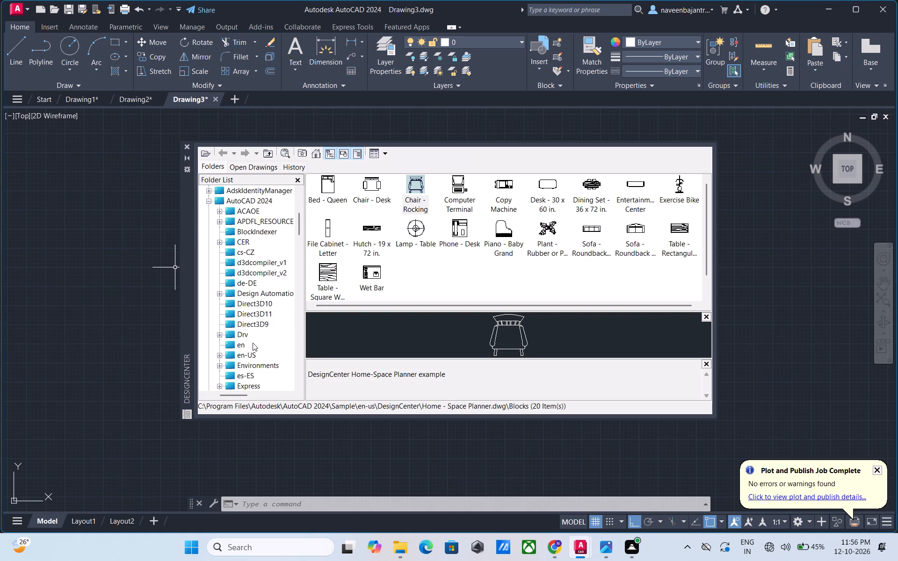
{"action": "scroll", "coordinate": [253, 344], "scroll_direction": "down", "scroll_amount": 1}
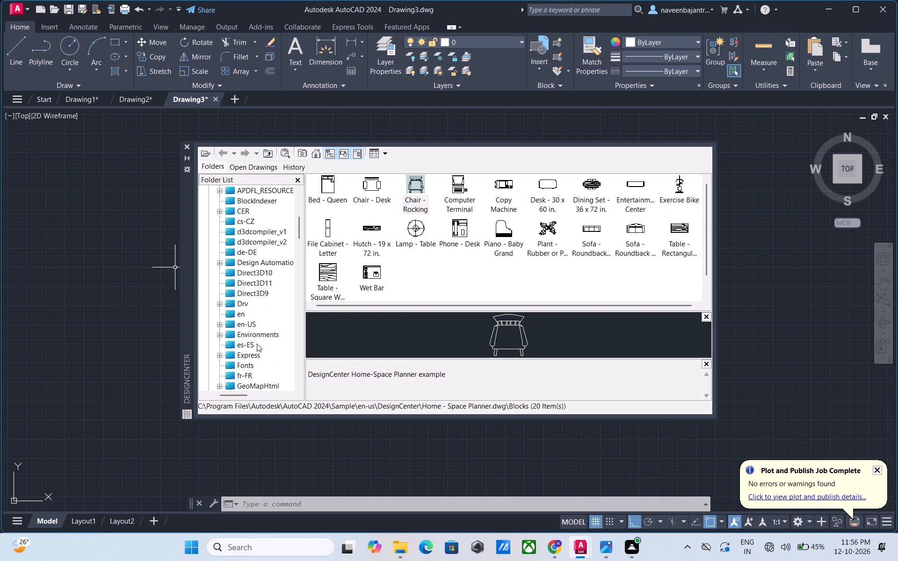
{"action": "scroll", "coordinate": [257, 343], "scroll_direction": "down", "scroll_amount": 1}
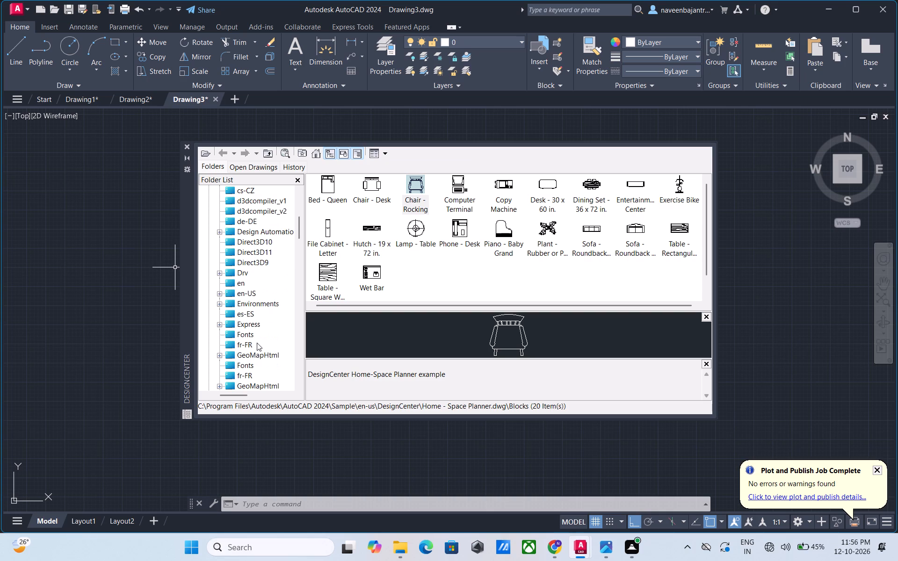
{"action": "scroll", "coordinate": [257, 343], "scroll_direction": "down", "scroll_amount": 1}
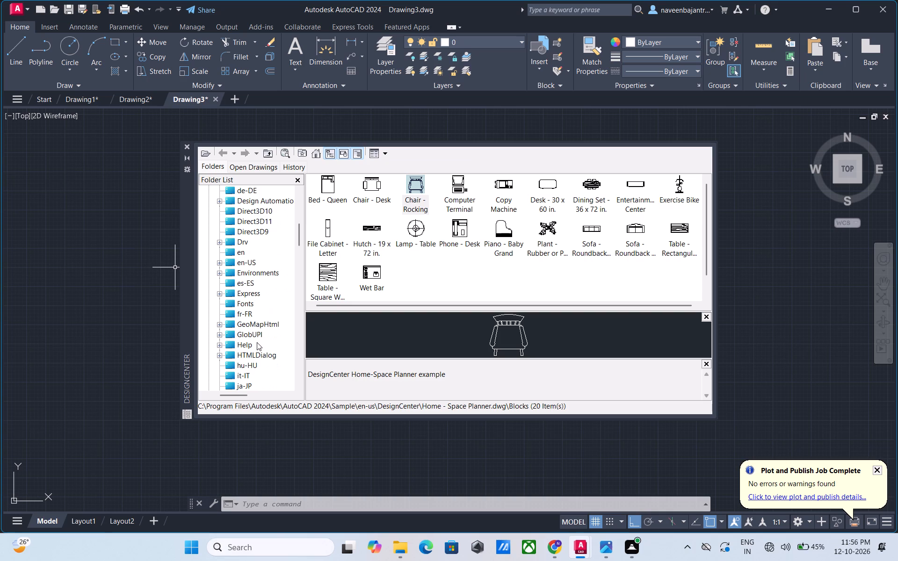
{"action": "scroll", "coordinate": [257, 341], "scroll_direction": "down", "scroll_amount": 1}
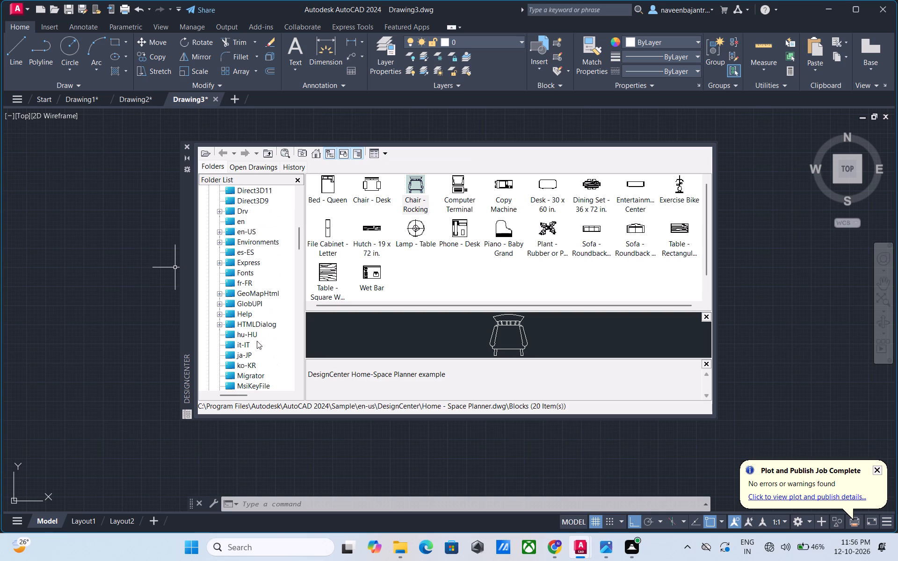
{"action": "scroll", "coordinate": [257, 341], "scroll_direction": "down", "scroll_amount": 1}
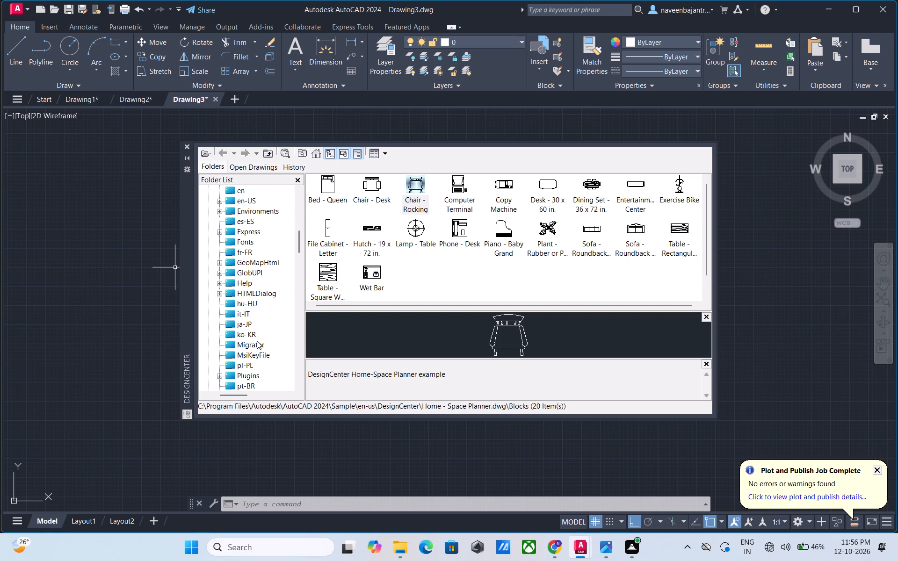
{"action": "scroll", "coordinate": [257, 341], "scroll_direction": "down", "scroll_amount": 2}
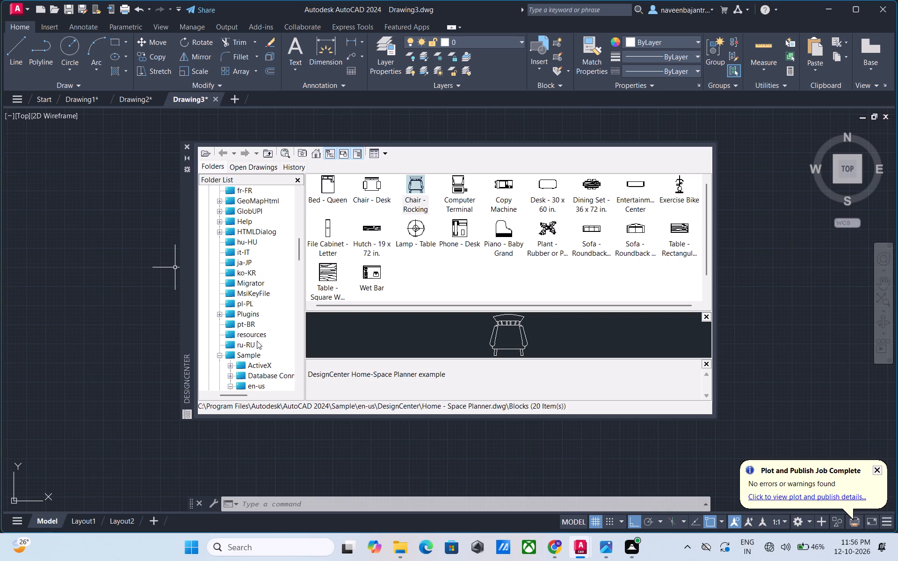
{"action": "scroll", "coordinate": [257, 341], "scroll_direction": "down", "scroll_amount": 1}
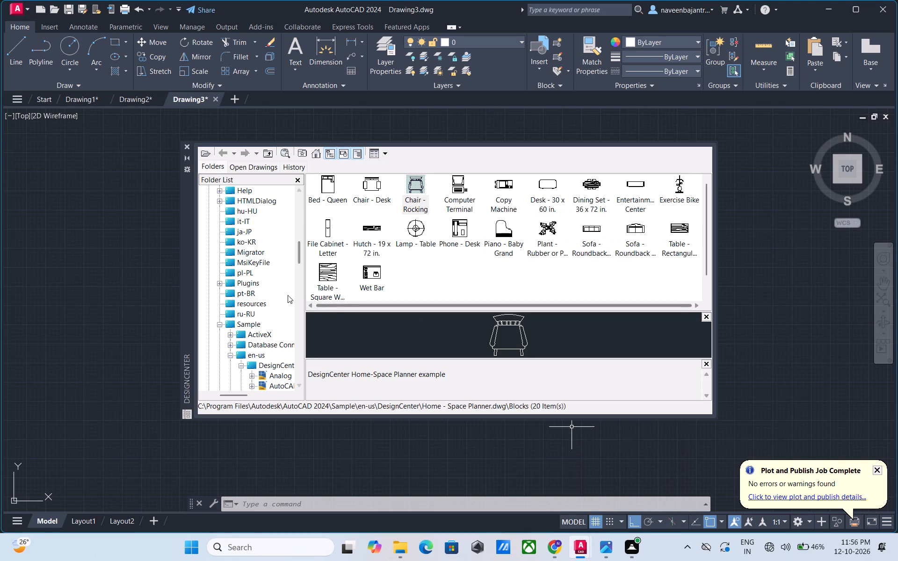
{"action": "scroll", "coordinate": [246, 283], "scroll_direction": "down", "scroll_amount": 2}
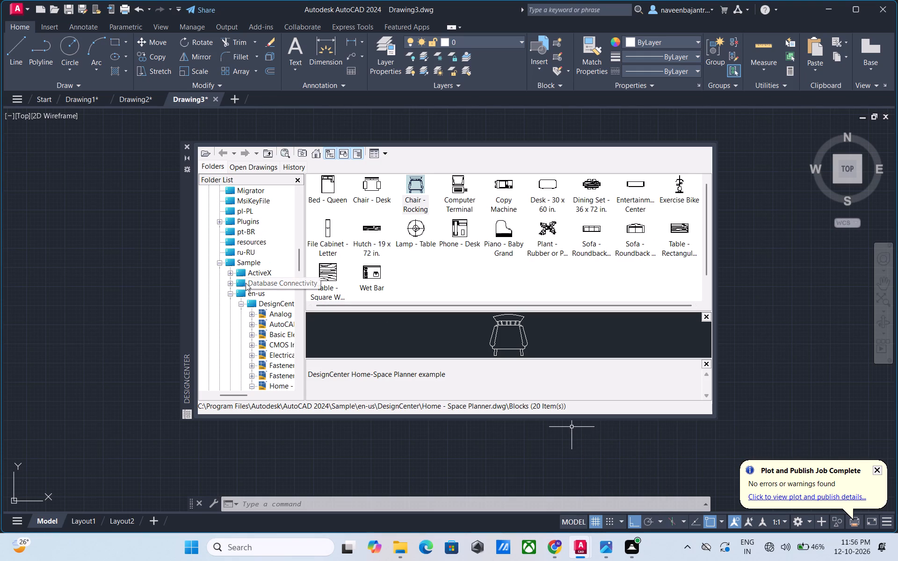
{"action": "scroll", "coordinate": [246, 283], "scroll_direction": "down", "scroll_amount": 4}
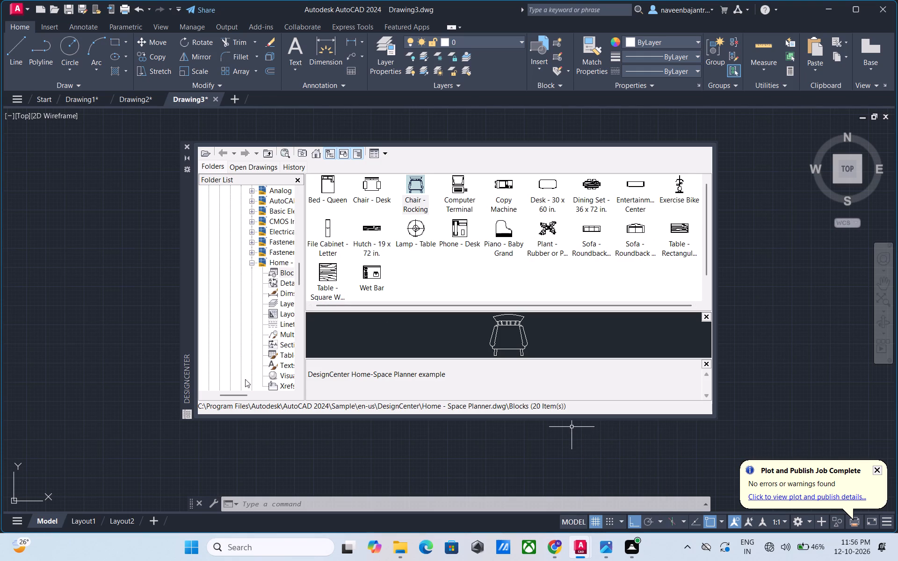
{"action": "left_click_drag", "start_coordinate": [240, 398], "coordinate": [269, 398]}
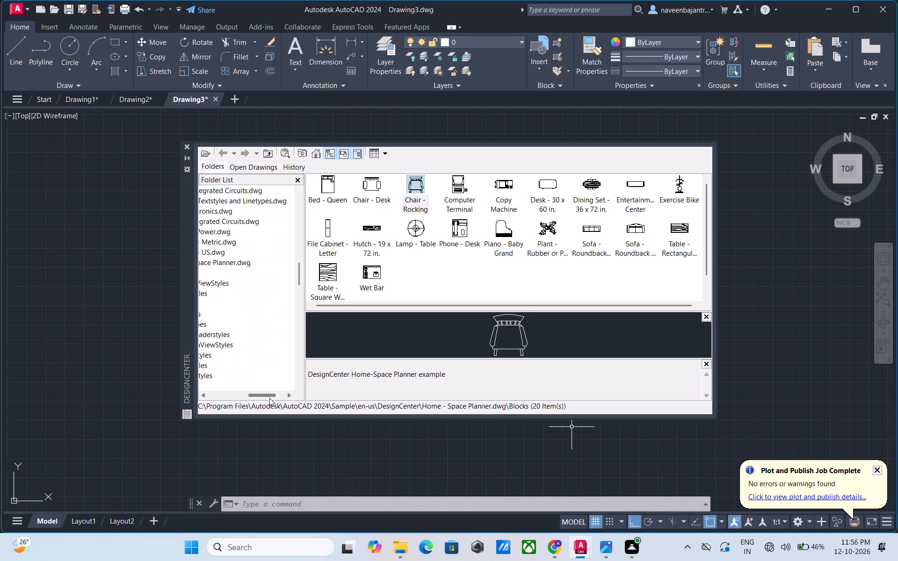
{"action": "left_click_drag", "start_coordinate": [269, 398], "coordinate": [262, 399]}
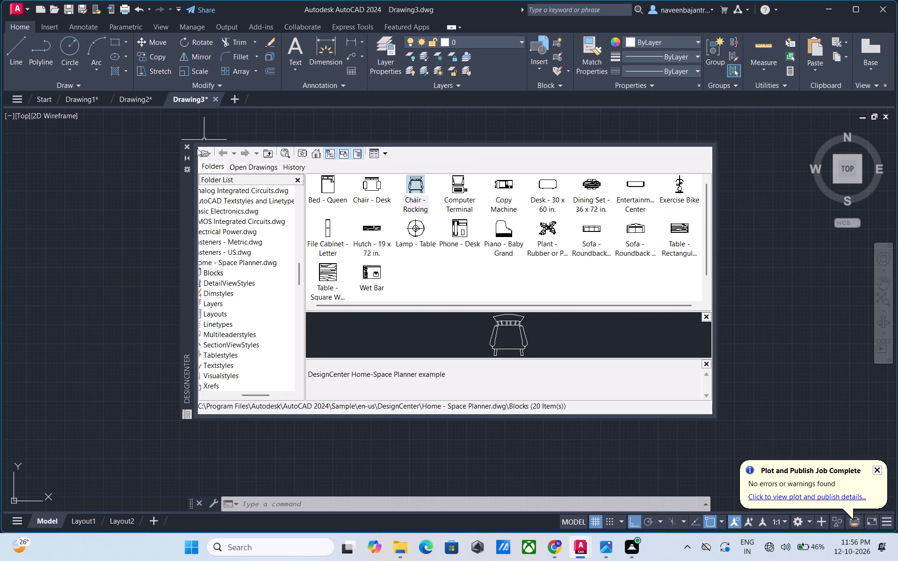
{"action": "left_click", "coordinate": [187, 145]}
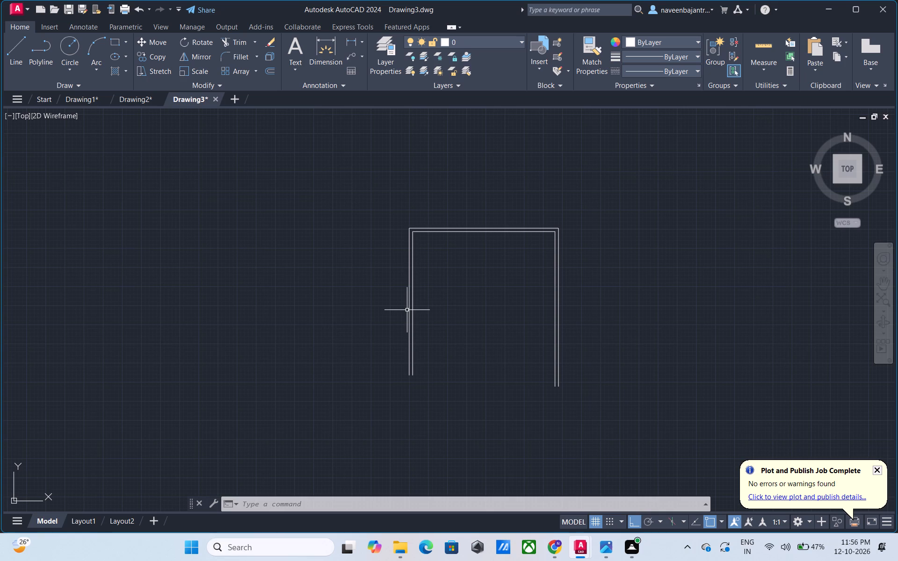
Offset the inner line of the plan's left outer wall 12' inward to start a partition wall.
{"action": "key", "text": "o"}
{"action": "key", "text": "Escape"}
{"action": "type", "text": "O 12"}
{"action": "key", "text": "apostrophe"}
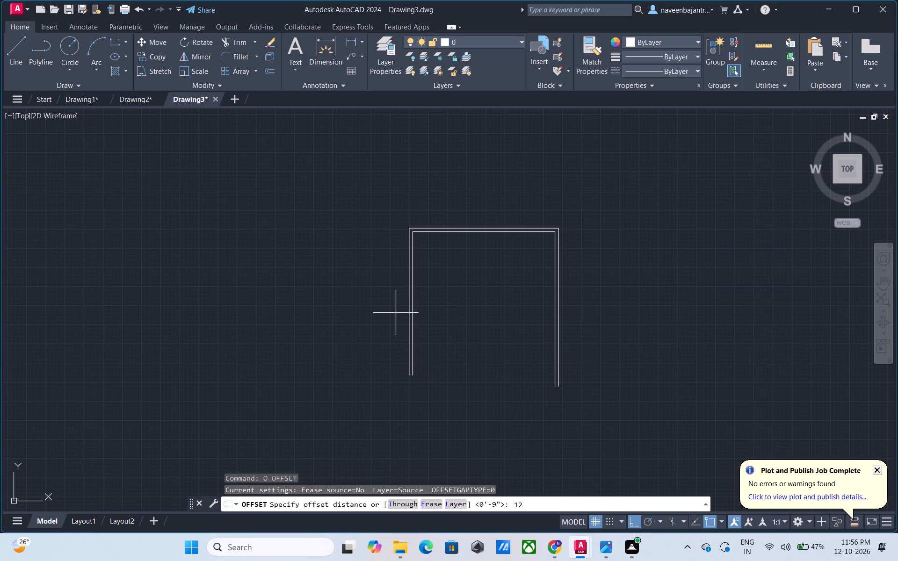
{"action": "key", "text": "Return"}
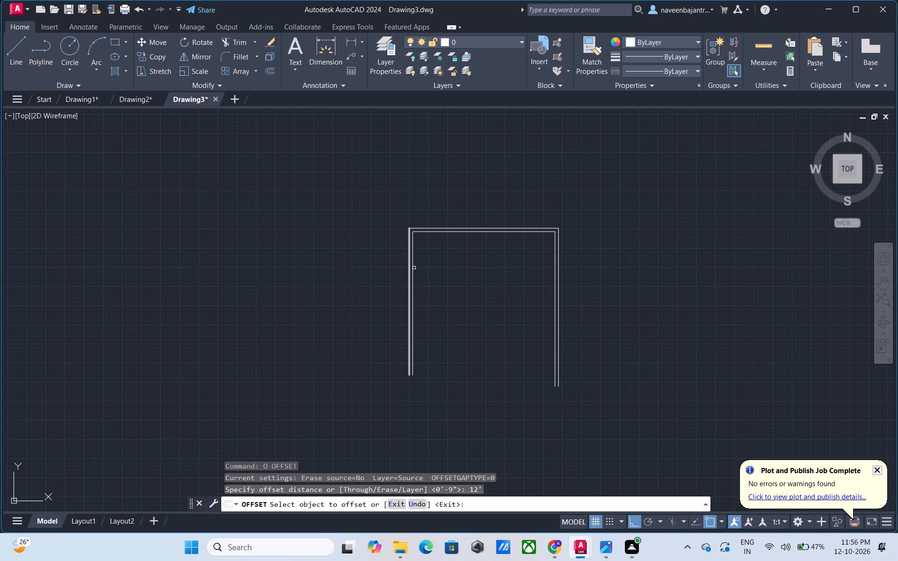
{"action": "left_click", "coordinate": [413, 278]}
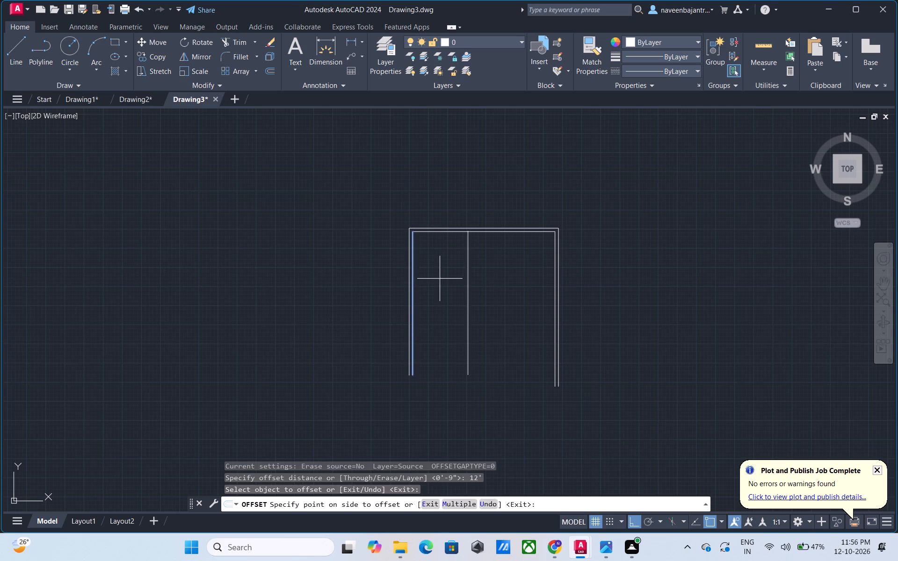
{"action": "left_click", "coordinate": [441, 279]}
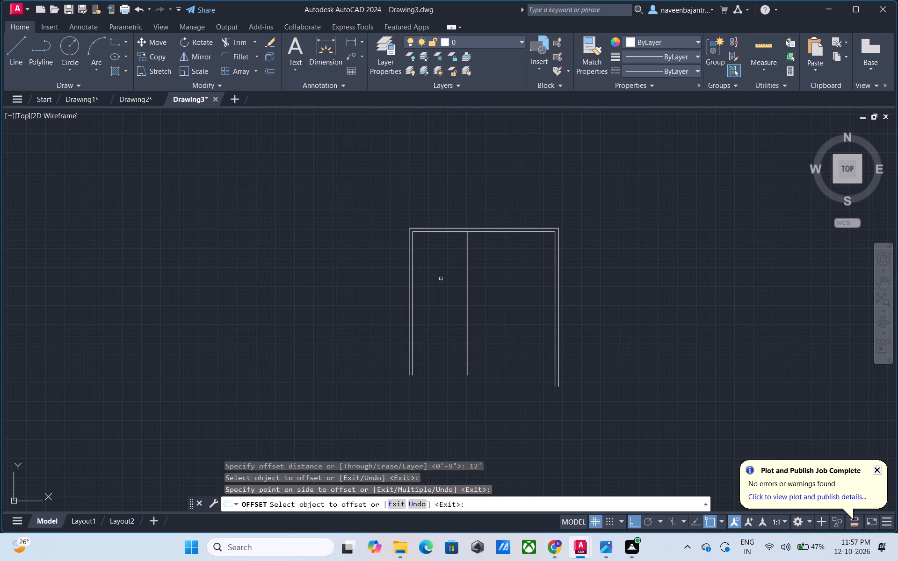
{"action": "key", "text": "Escape"}
Offset the new partition line 6" to its right to give the partition wall its thickness.
{"action": "type", "text": "O"}
{"action": "key", "text": "space"}
{"action": "type", "text": "6\""}
{"action": "key", "text": "Return"}
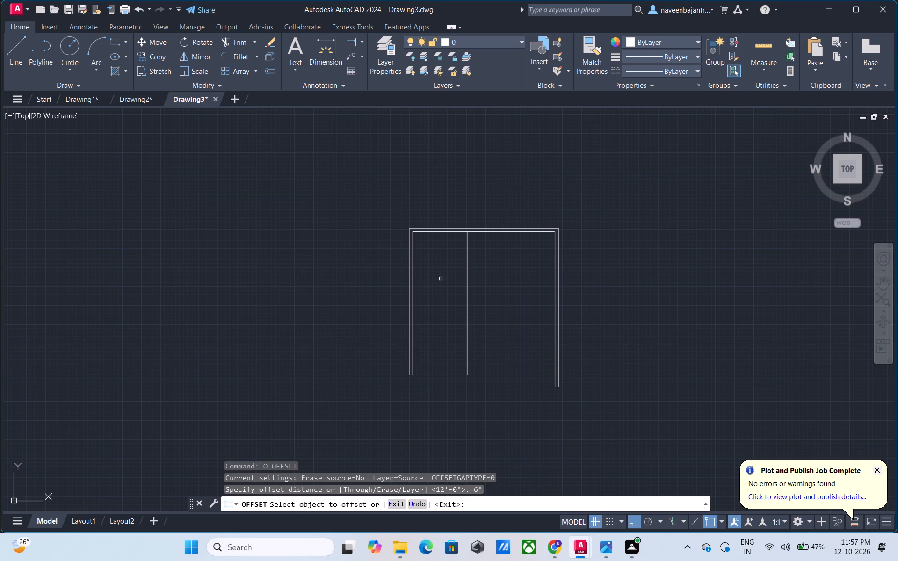
{"action": "left_click_drag", "start_coordinate": [468, 300], "coordinate": [477, 300]}
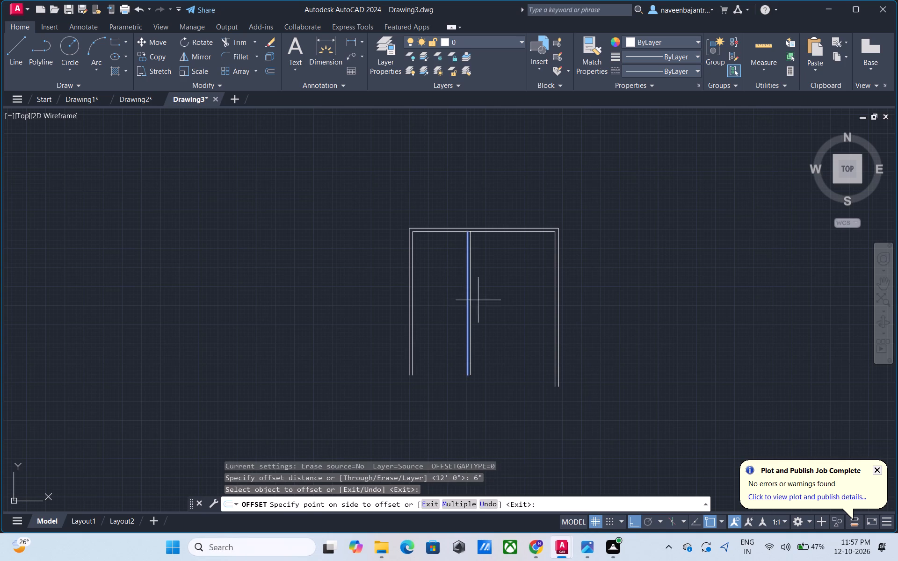
{"action": "left_click", "coordinate": [486, 300]}
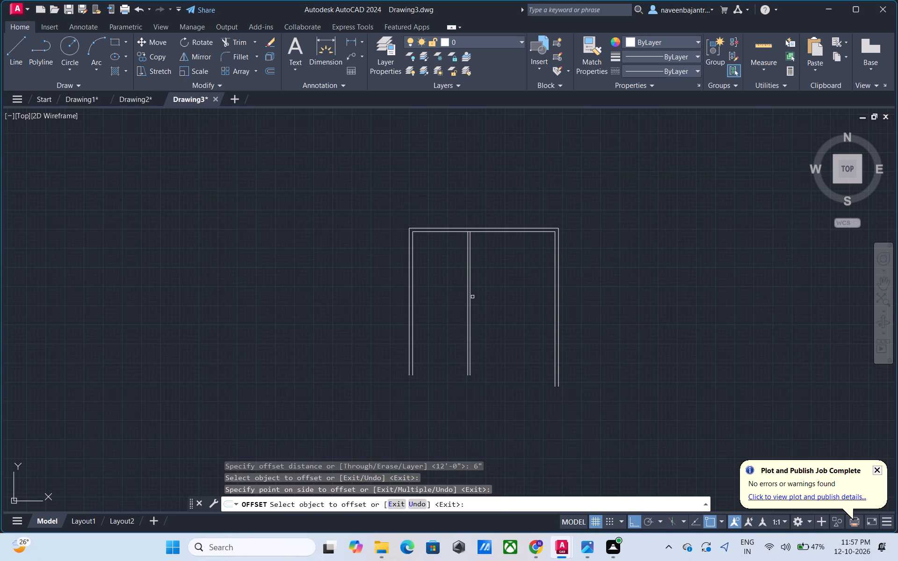
{"action": "key", "text": "Escape"}
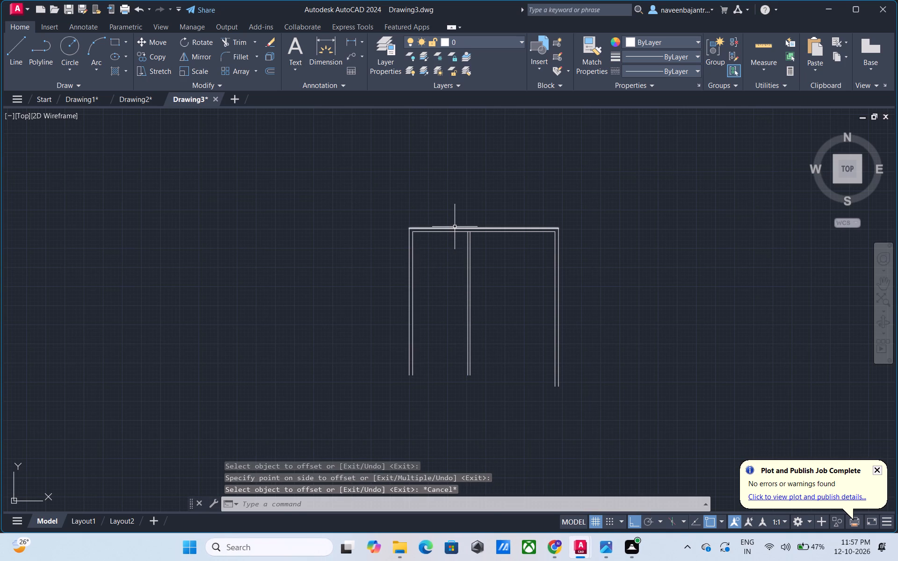
Trim the top wall's inner line between the two lines of the 6" partition wall.
{"action": "scroll", "coordinate": [455, 227], "scroll_direction": "up", "scroll_amount": 3}
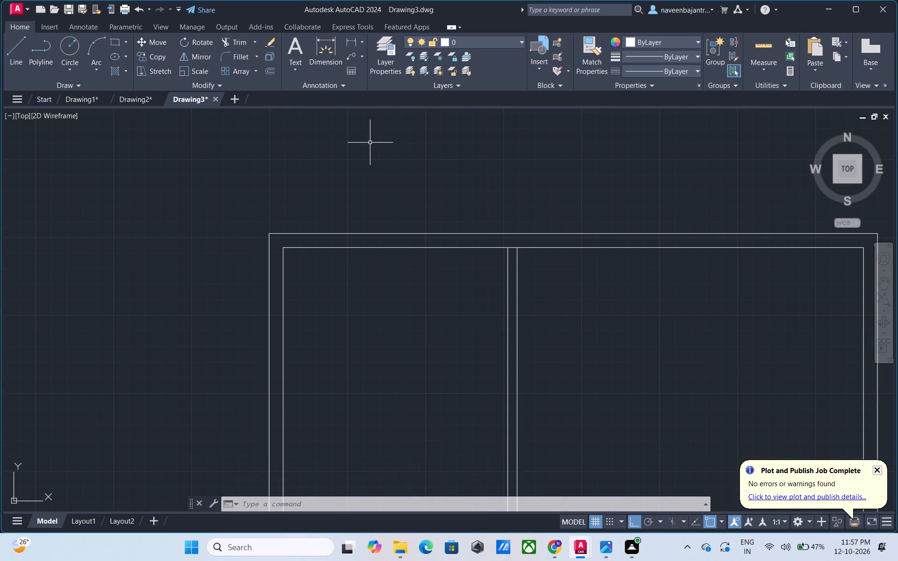
{"action": "key", "text": "Escape"}
{"action": "type", "text": "TR"}
{"action": "key", "text": "space"}
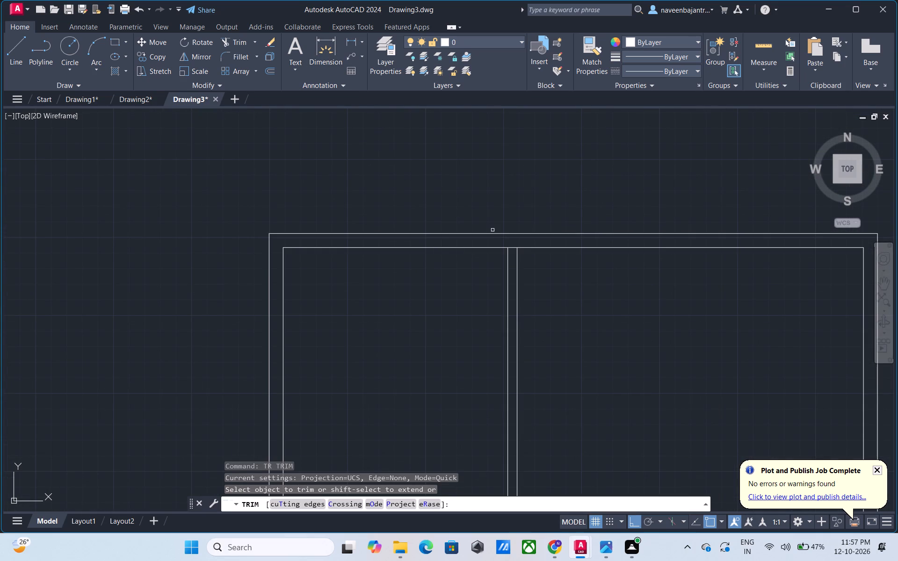
{"action": "left_click", "coordinate": [514, 247]}
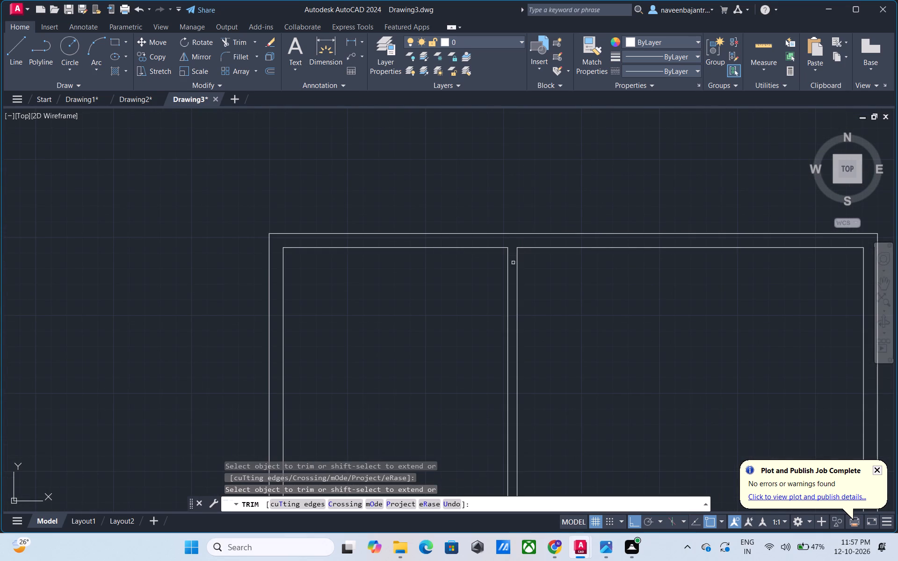
{"action": "key", "text": "Escape"}
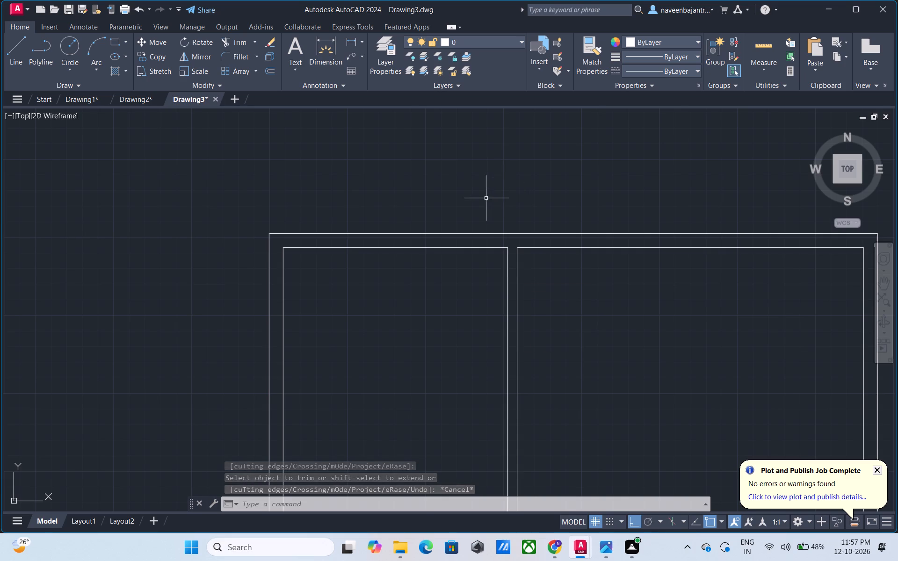
Offset the partition wall's right line 4' to the right to start a second vertical partition.
{"action": "type", "text": "O"}
{"action": "key", "text": "space"}
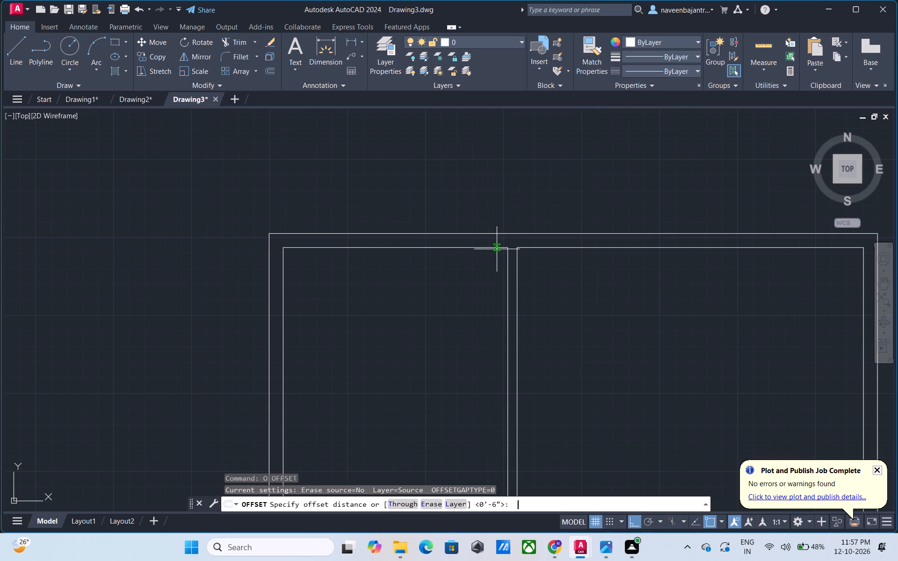
{"action": "type", "text": "4'"}
{"action": "key", "text": "Return"}
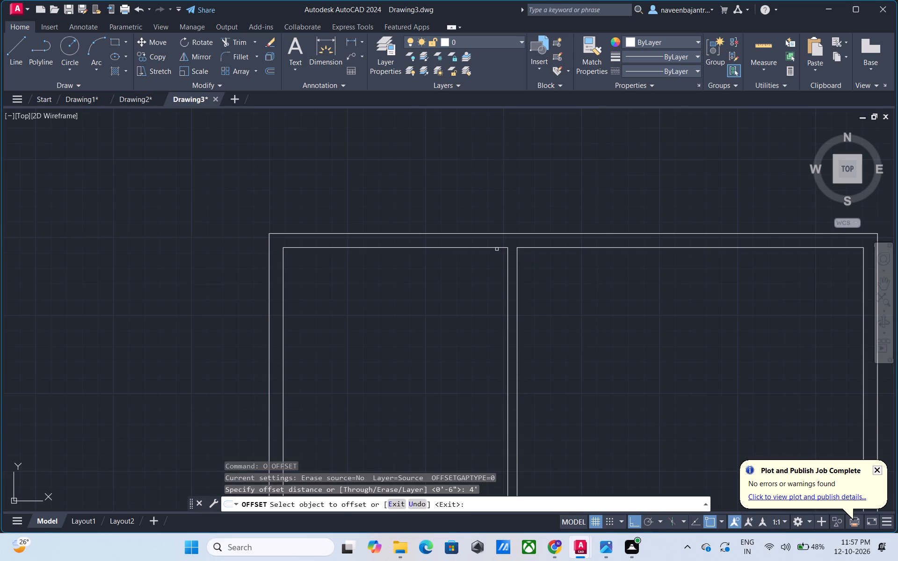
{"action": "left_click", "coordinate": [517, 285]}
{"action": "left_click", "coordinate": [562, 295]}
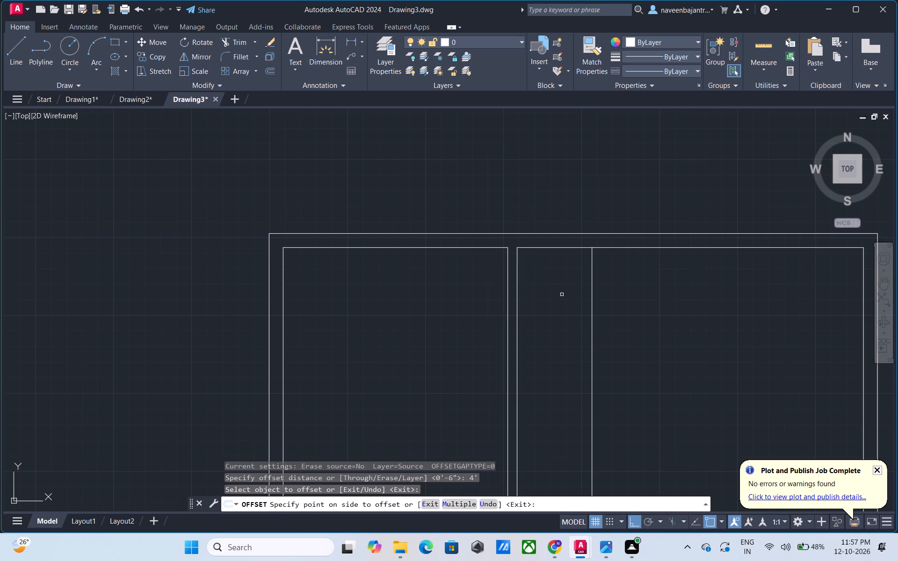
{"action": "key", "text": "Escape"}
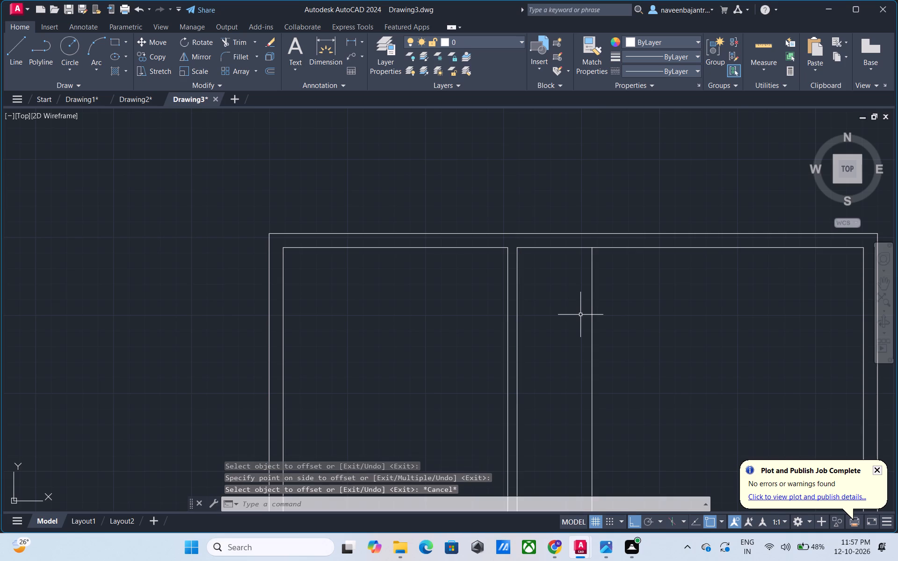
Offset the second partition's line 6" to the right to give that wall its thickness.
{"action": "key", "text": "o"}
{"action": "key", "text": "space"}
{"action": "key", "text": "6"}
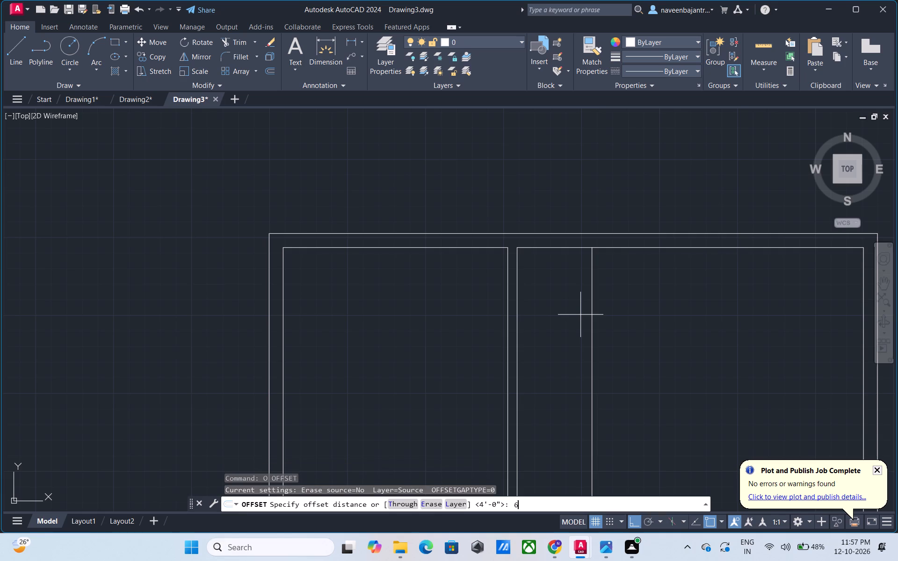
{"action": "key", "text": "shift+quotedbl"}
{"action": "key", "text": "Return"}
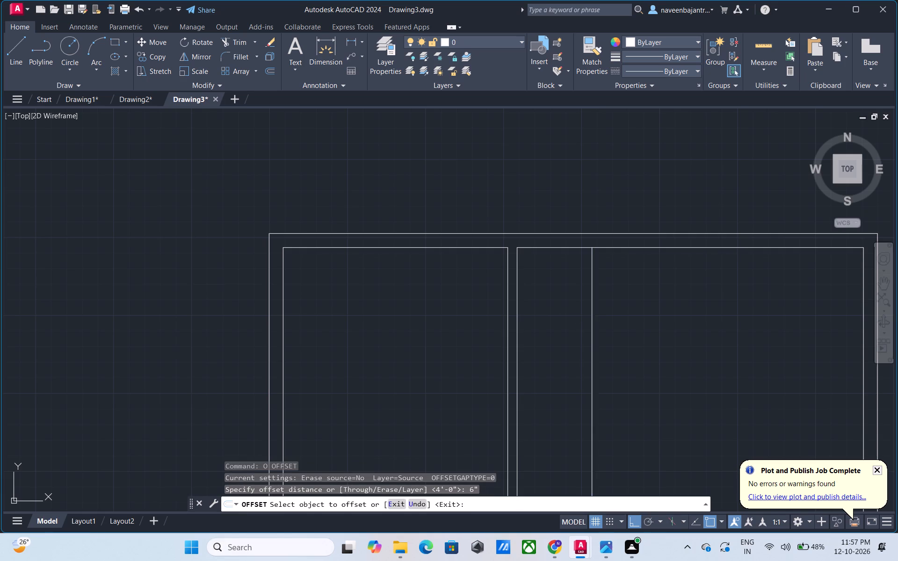
{"action": "left_click", "coordinate": [591, 318]}
{"action": "left_click", "coordinate": [611, 318]}
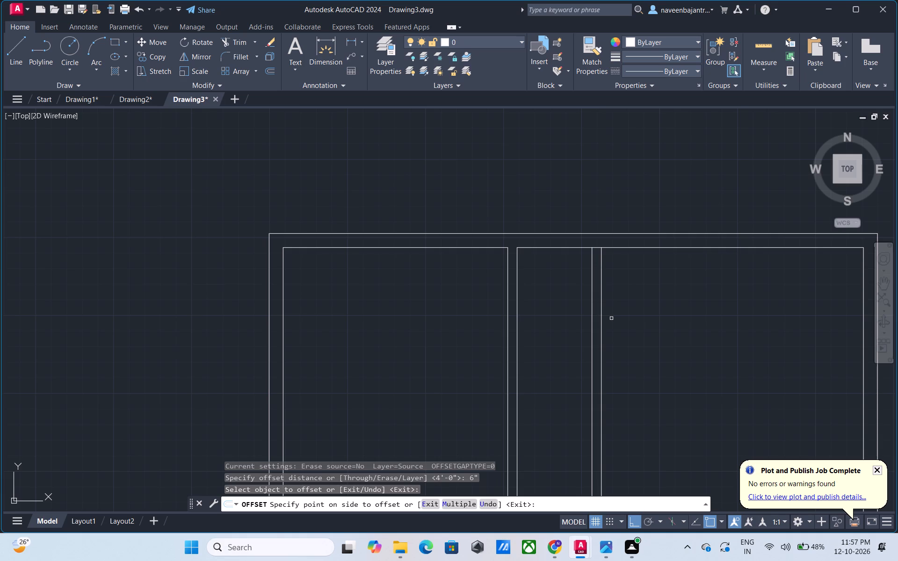
{"action": "key", "text": "Escape"}
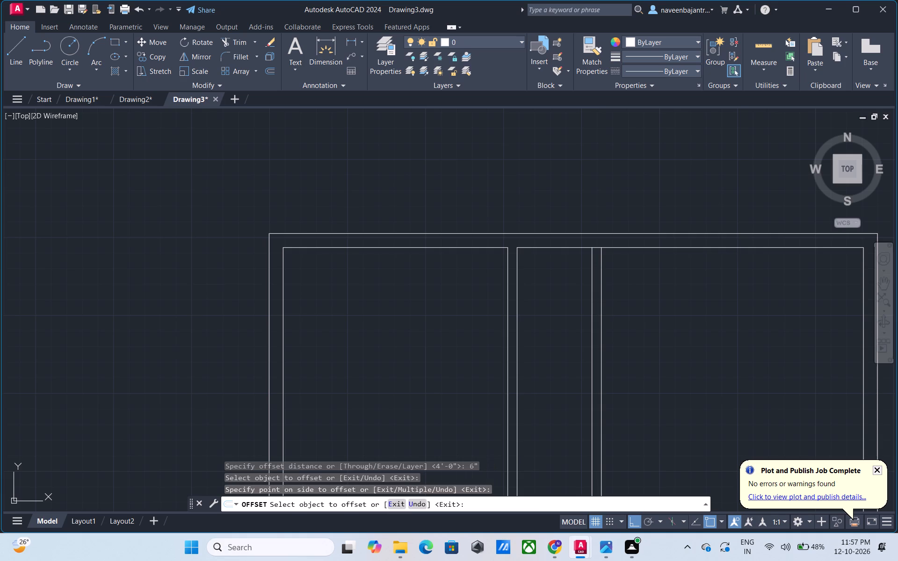
Offset the second partition's right line 3'6" to the right to start a third vertical partition.
{"action": "type", "text": "O"}
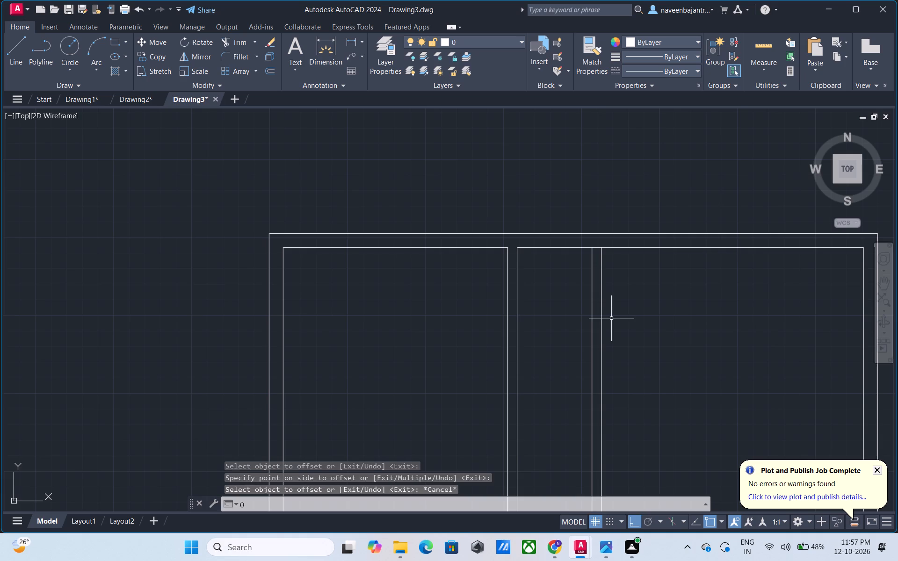
{"action": "key", "text": "space"}
{"action": "key", "text": "3"}
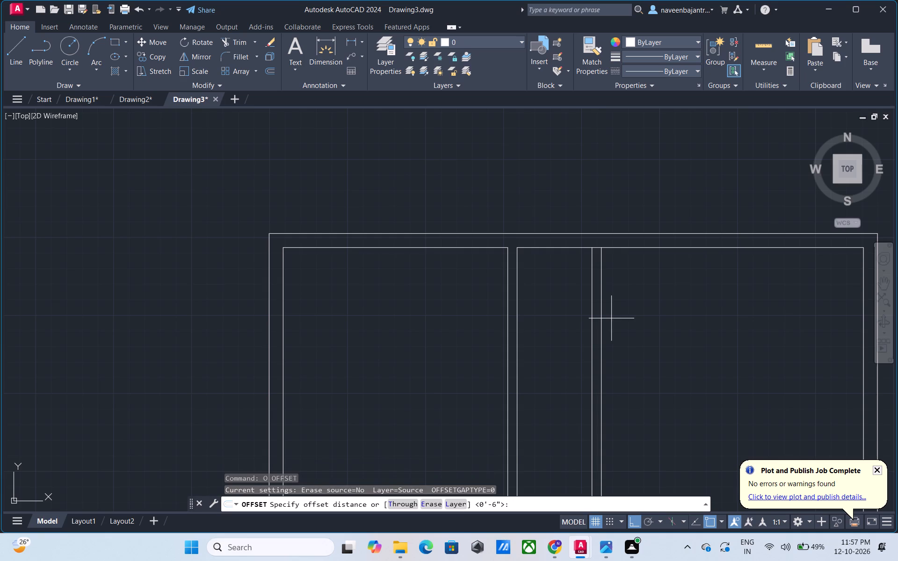
{"action": "key", "text": "apostrophe"}
{"action": "key", "text": "6"}
{"action": "key", "text": "shift+quotedbl"}
{"action": "key", "text": "Return"}
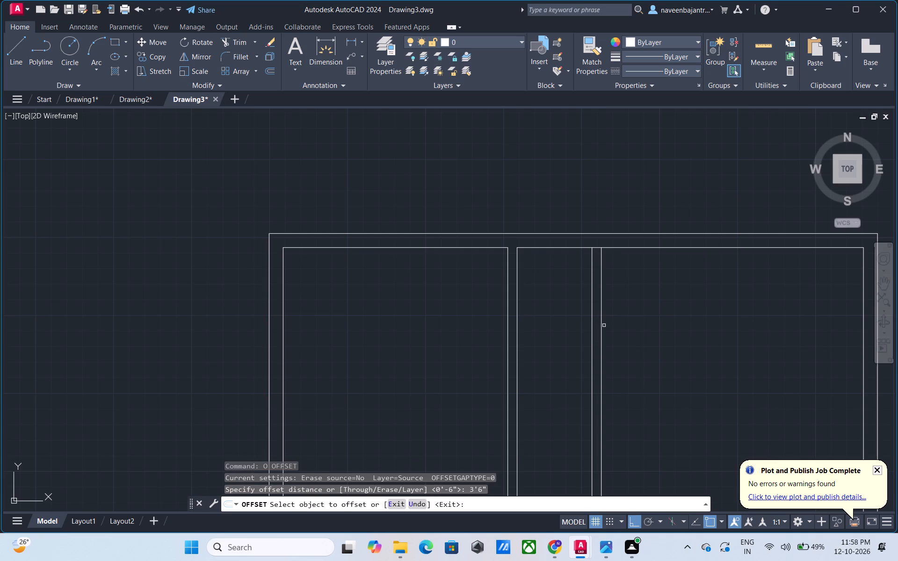
{"action": "left_click", "coordinate": [602, 331]}
{"action": "left_click", "coordinate": [633, 330]}
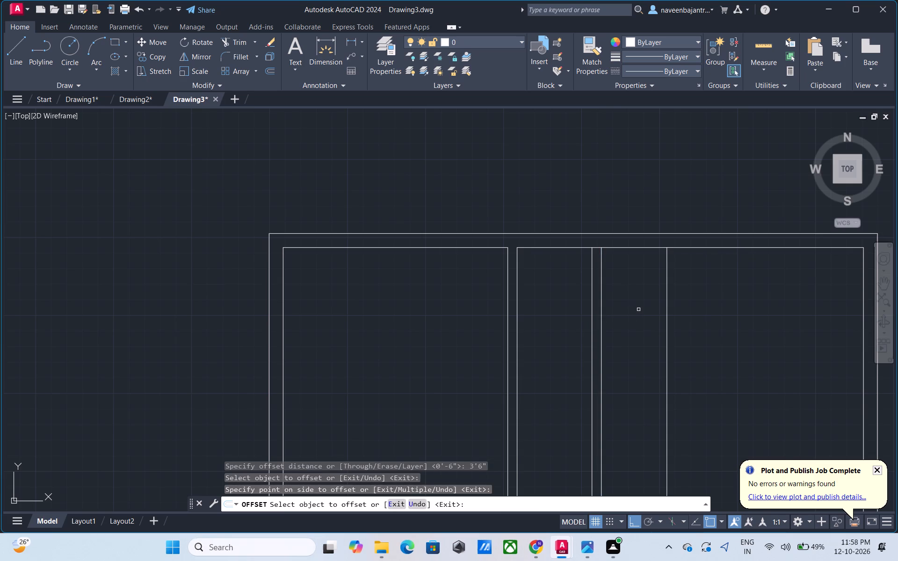
{"action": "key", "text": "Escape"}
Offset the third partition's line 6" to the right to give that wall its thickness.
{"action": "key", "text": "o"}
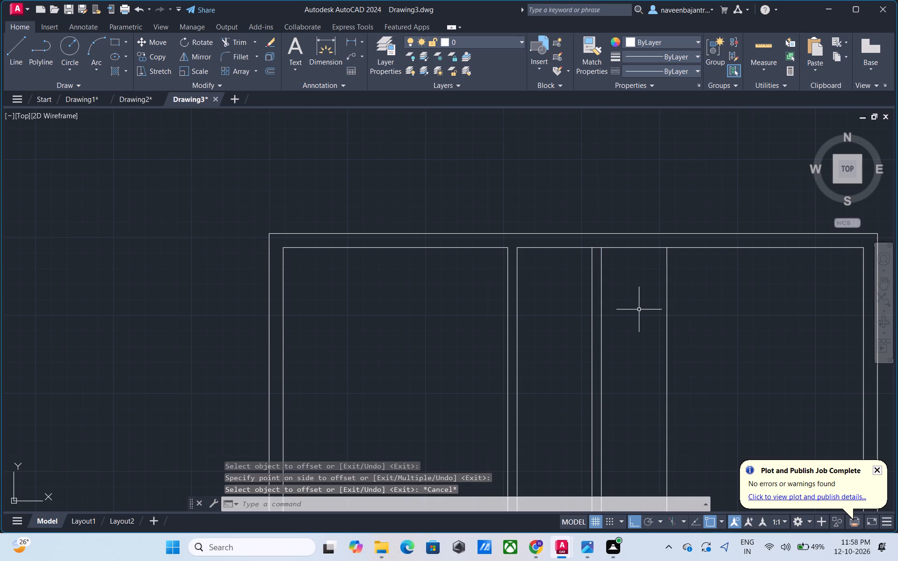
{"action": "key", "text": "space"}
{"action": "key", "text": "6"}
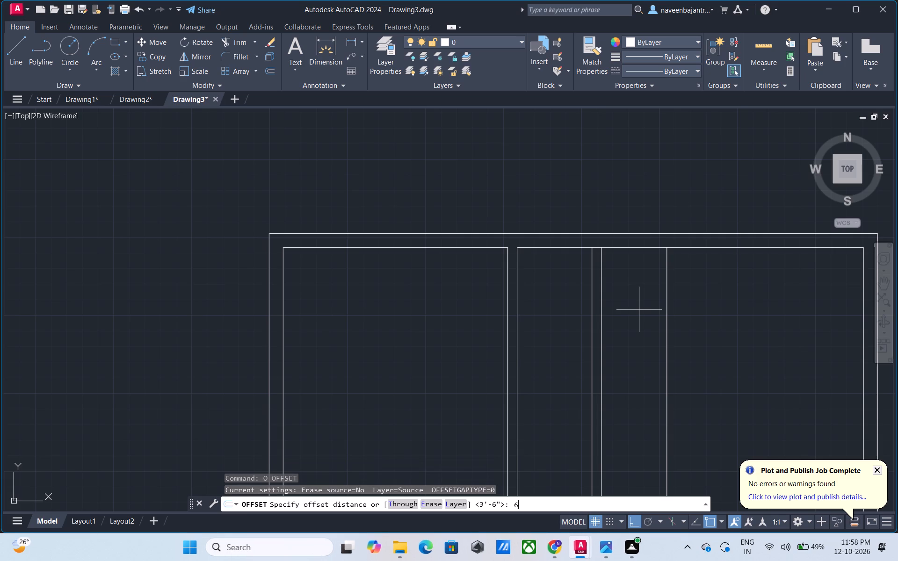
{"action": "key", "text": "shift+quotedbl"}
{"action": "key", "text": "Return"}
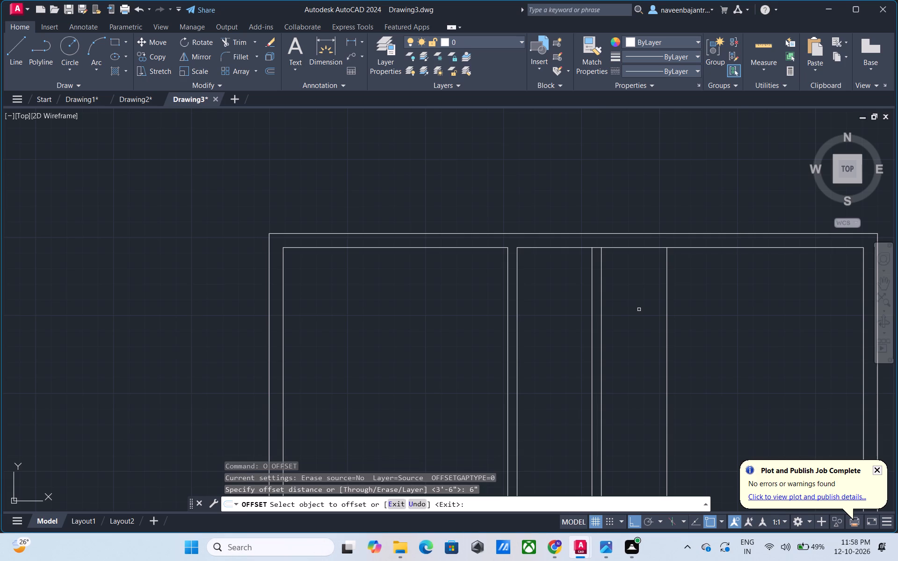
{"action": "left_click", "coordinate": [666, 297]}
{"action": "left_click", "coordinate": [707, 296]}
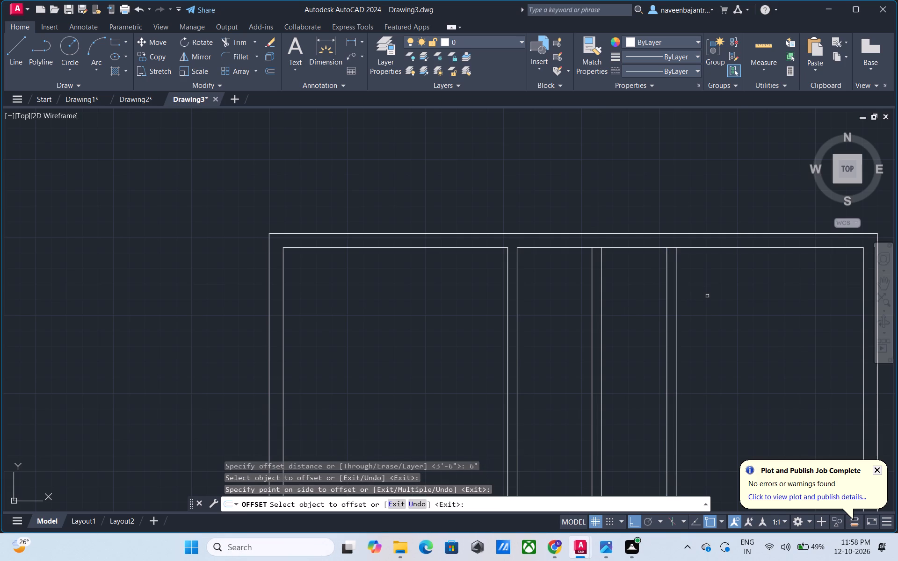
{"action": "key", "text": "Escape"}
Trim the top wall's inner line where the second and third vertical partitions meet it.
{"action": "type", "text": "TR"}
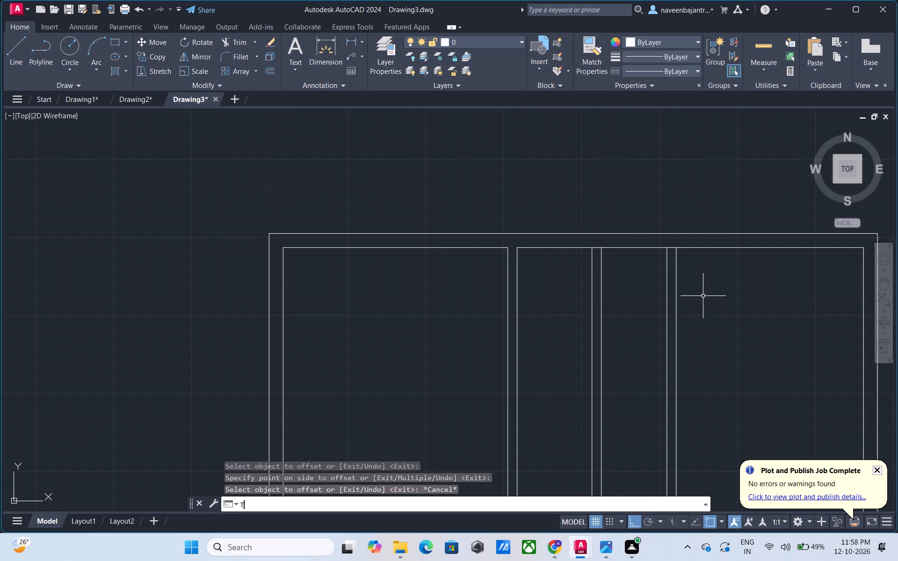
{"action": "key", "text": "space"}
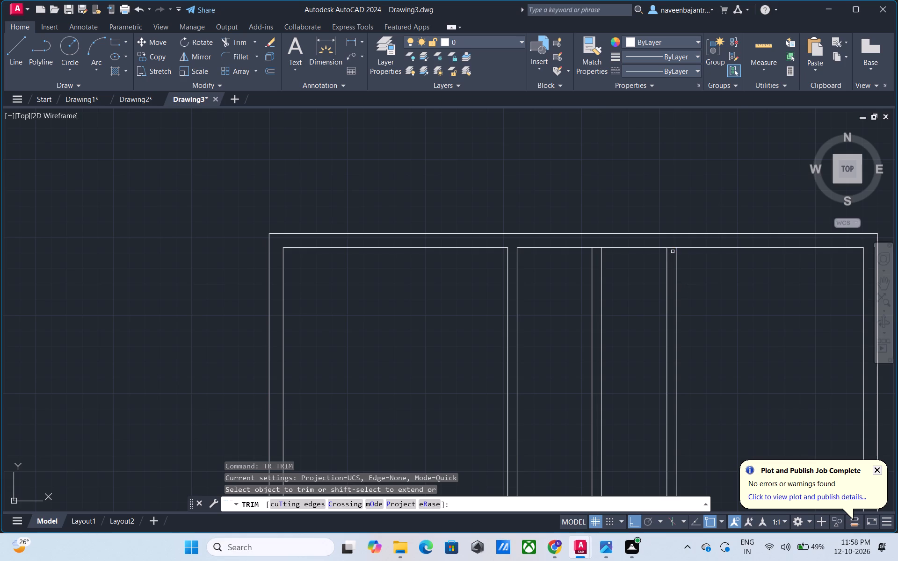
{"action": "left_click", "coordinate": [672, 246]}
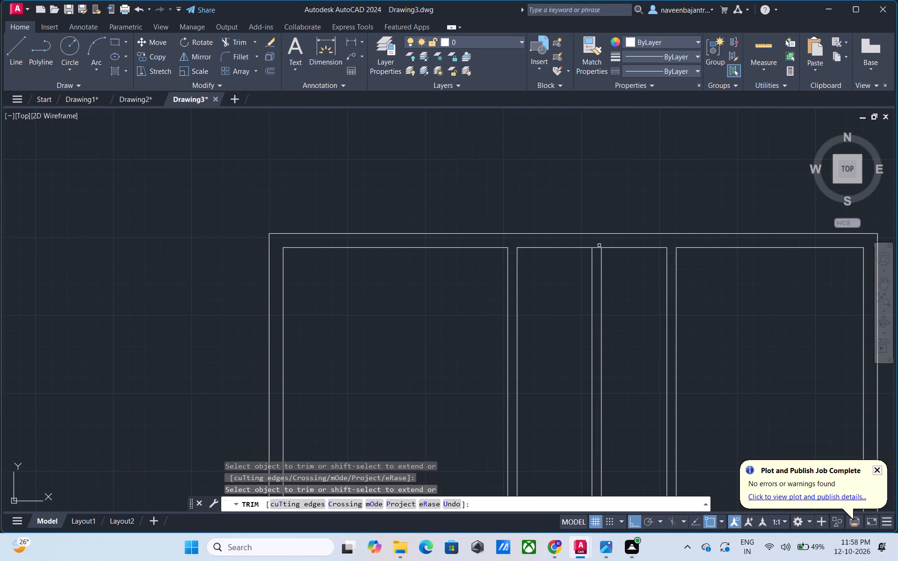
{"action": "left_click", "coordinate": [598, 247]}
{"action": "scroll", "coordinate": [623, 305], "scroll_direction": "down", "scroll_amount": 3}
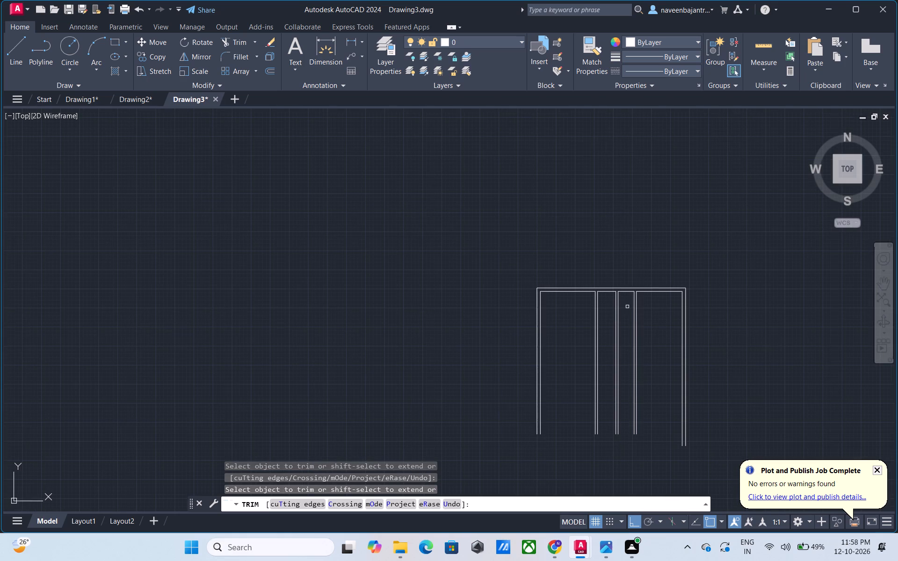
{"action": "middle_click_drag", "start_coordinate": [658, 328], "coordinate": [645, 312]}
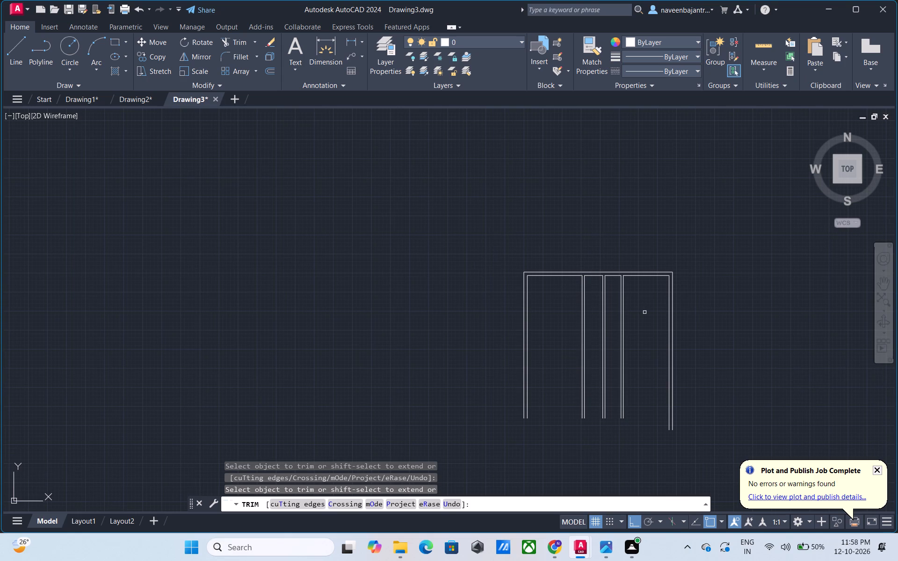
{"action": "key", "text": "Escape"}
Offset the top wall's inner line in the leftmost room 12' downward to start a horizontal partition.
{"action": "scroll", "coordinate": [553, 313], "scroll_direction": "up", "scroll_amount": 3}
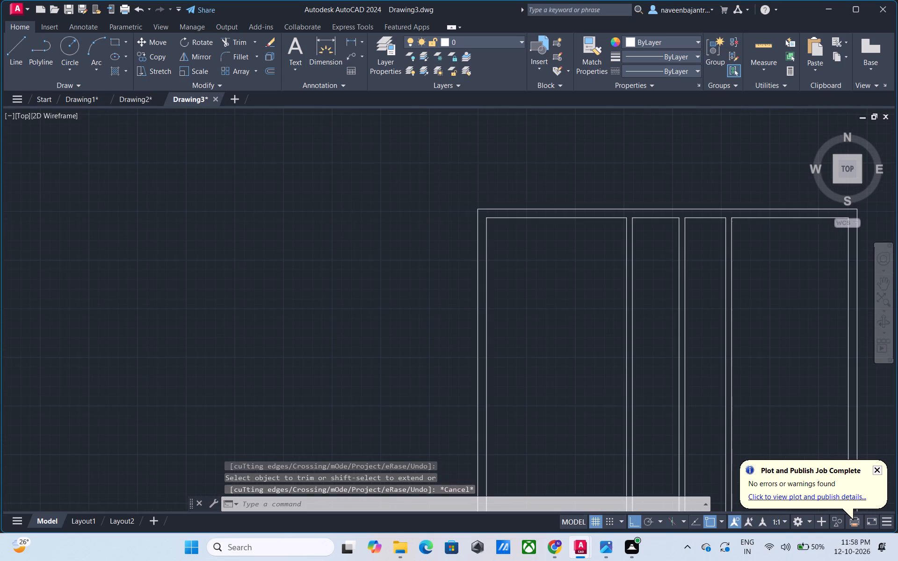
{"action": "key", "text": "o"}
{"action": "key", "text": "space"}
{"action": "type", "text": "12"}
{"action": "key", "text": "apostrophe"}
{"action": "key", "text": "Return"}
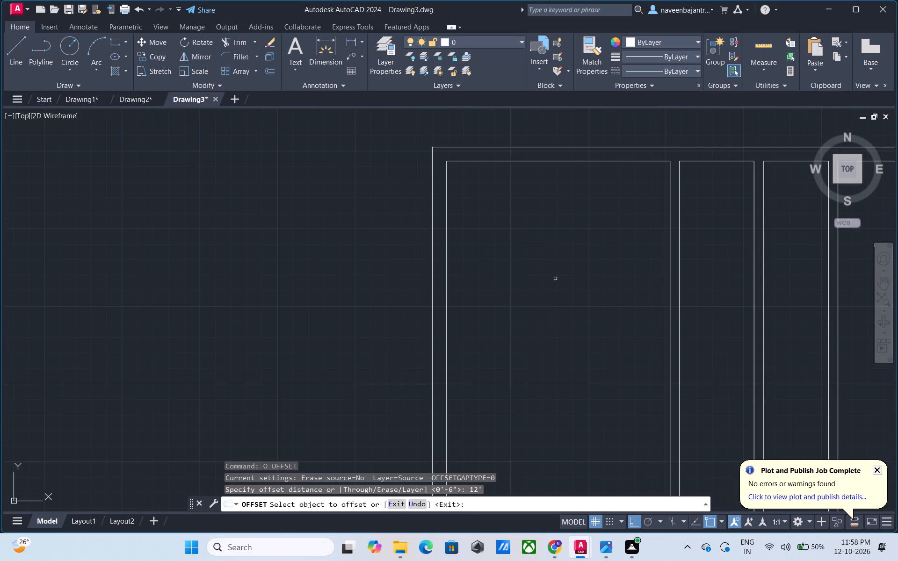
{"action": "left_click", "coordinate": [545, 161]}
{"action": "left_click", "coordinate": [556, 294]}
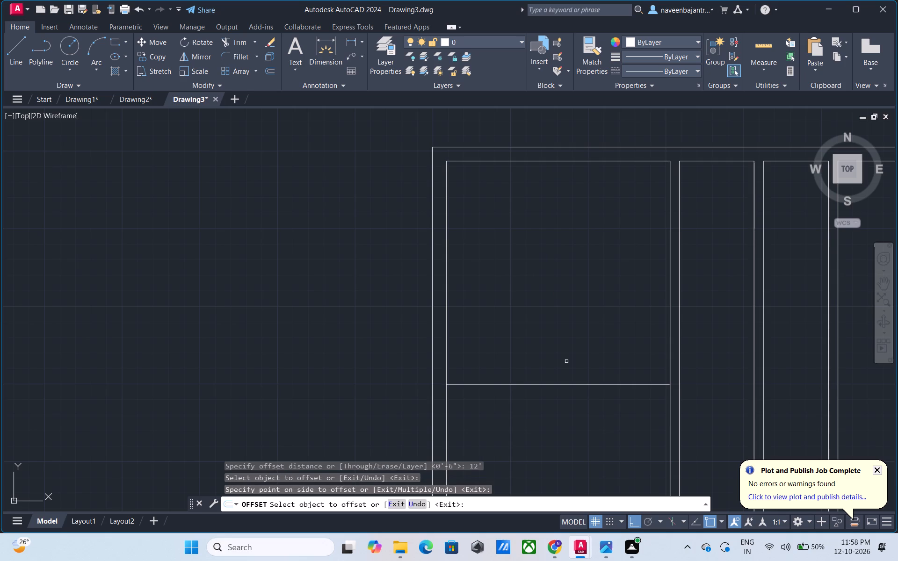
{"action": "key", "text": "Escape"}
Offset the leftmost room's horizontal partition line 6" downward to give that wall its thickness.
{"action": "type", "text": "O"}
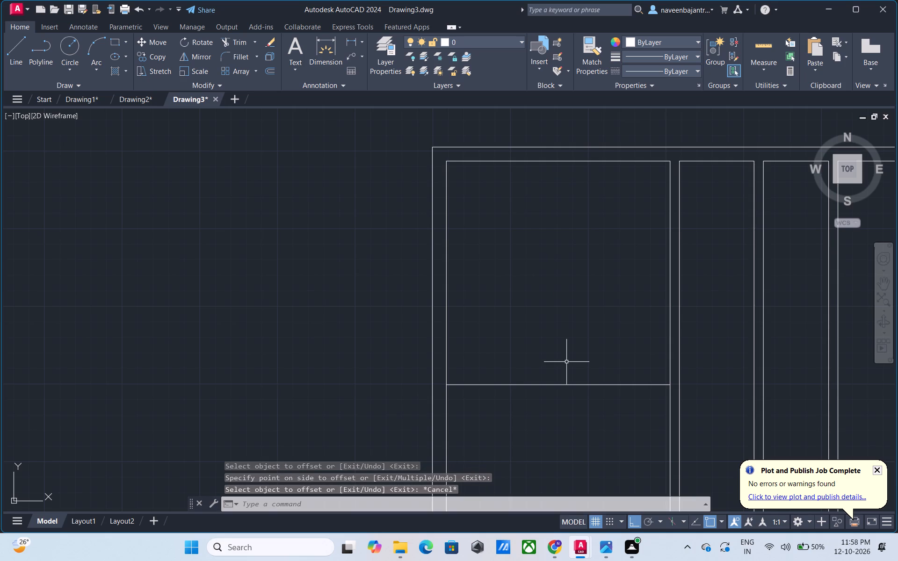
{"action": "key", "text": "space"}
{"action": "key", "text": "6"}
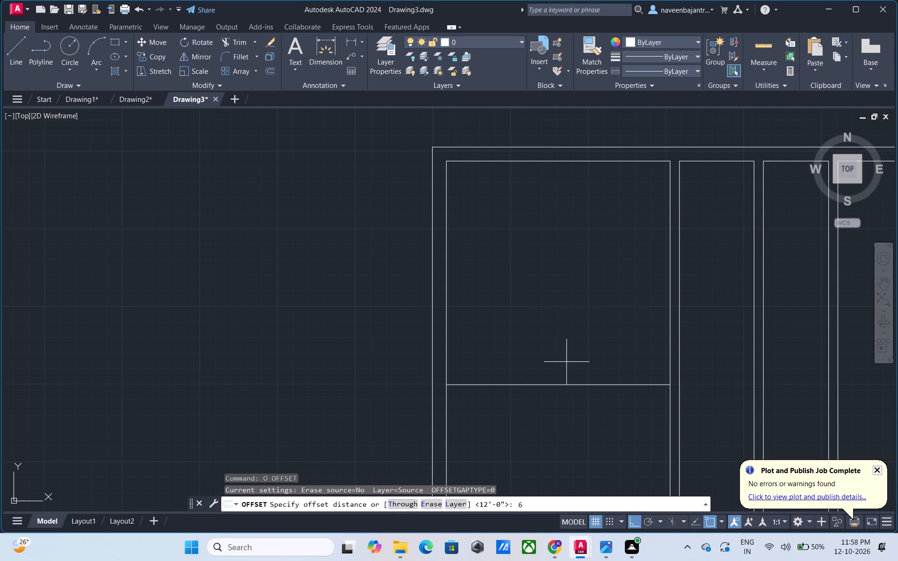
{"action": "key", "text": "shift+quotedbl"}
{"action": "key", "text": "Return"}
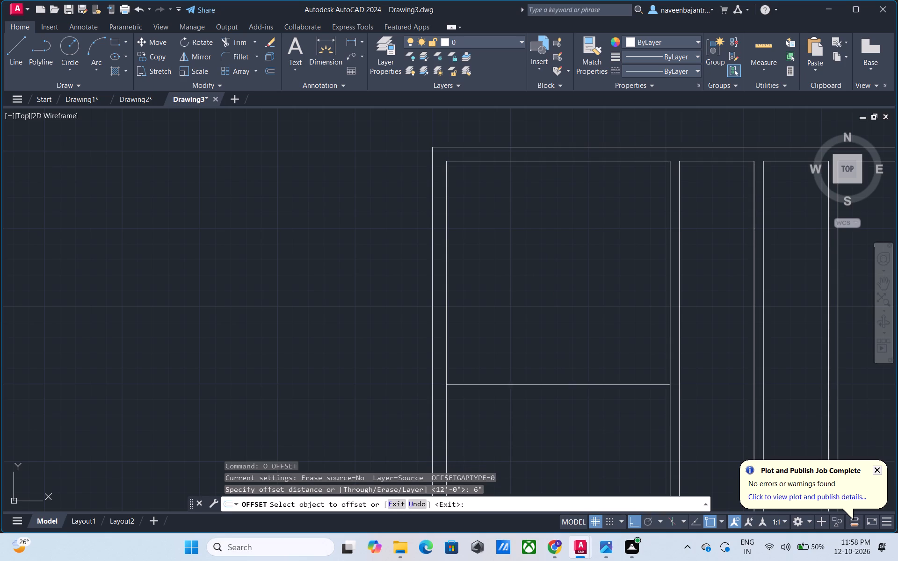
{"action": "left_click", "coordinate": [573, 385]}
{"action": "left_click", "coordinate": [575, 403]}
{"action": "key", "text": "Escape"}
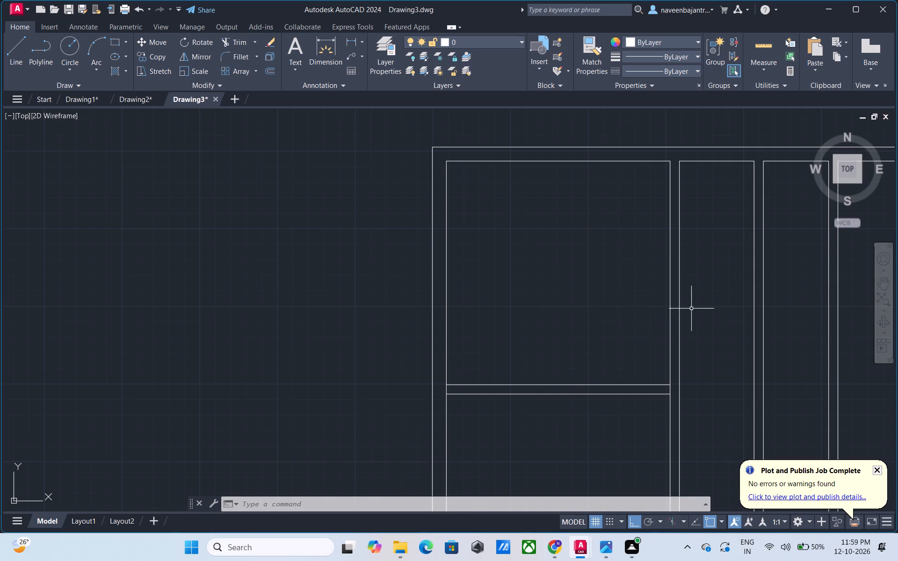
{"action": "middle_click_drag", "start_coordinate": [707, 283], "coordinate": [667, 315]}
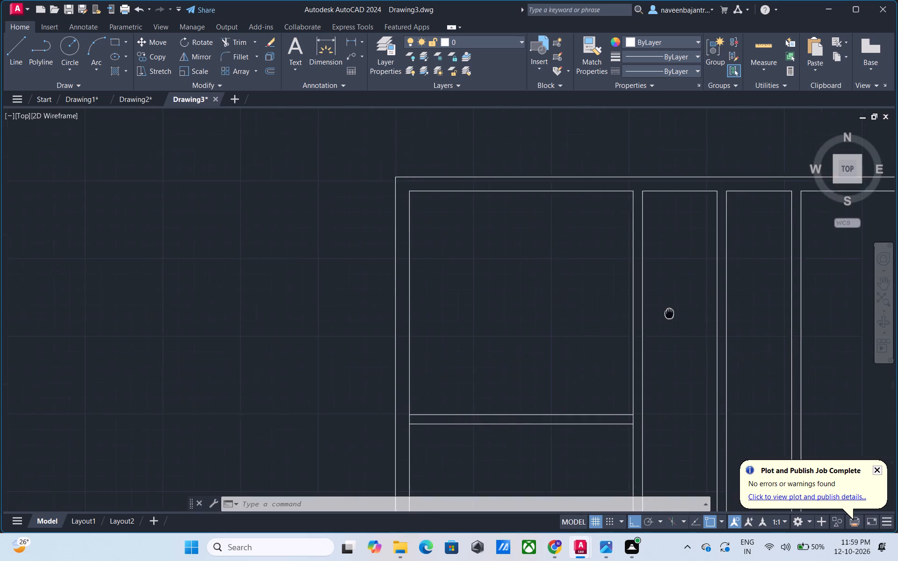
Offset the top wall's inner line between the first and second vertical partitions 7' downward to start a horizontal partition.
{"action": "middle_click_drag", "start_coordinate": [667, 315], "coordinate": [638, 339]}
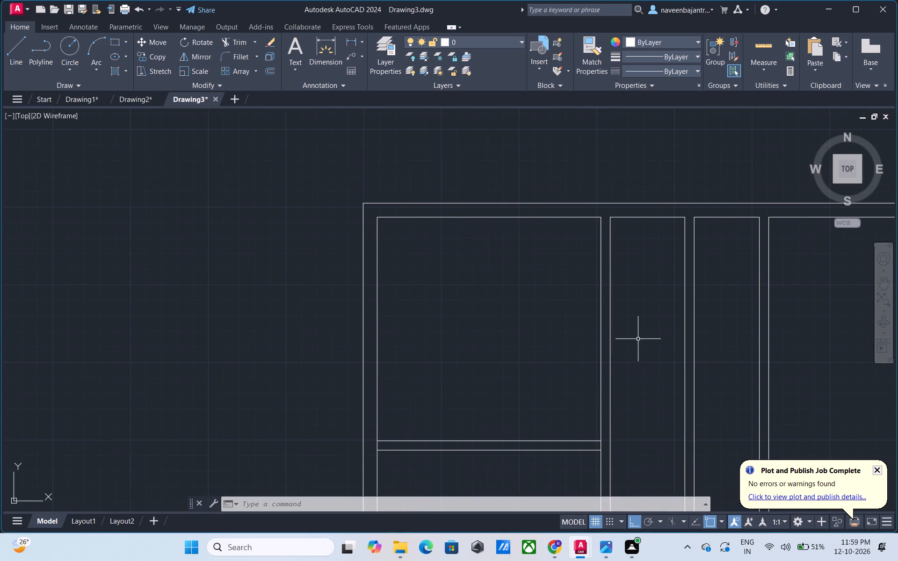
{"action": "key", "text": "Escape"}
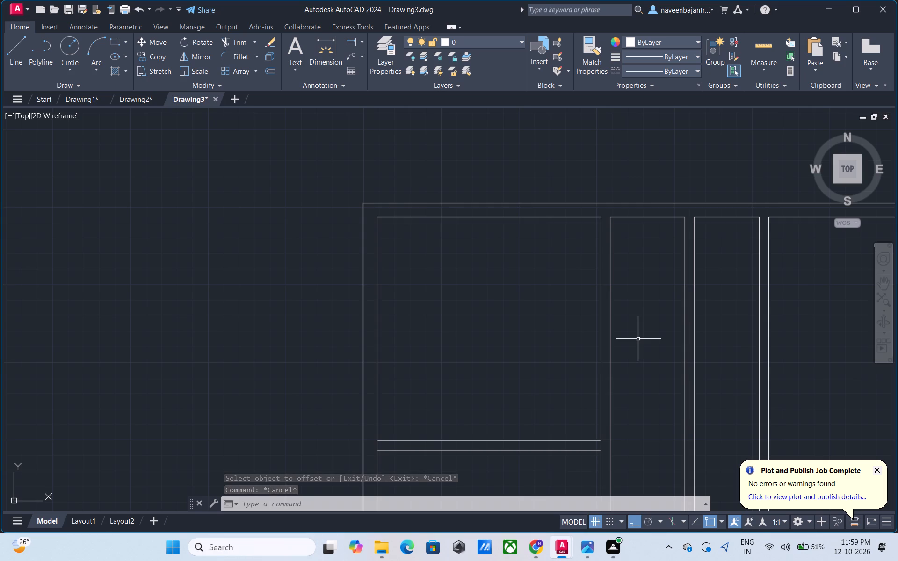
{"action": "type", "text": "O 7"}
{"action": "key", "text": "apostrophe"}
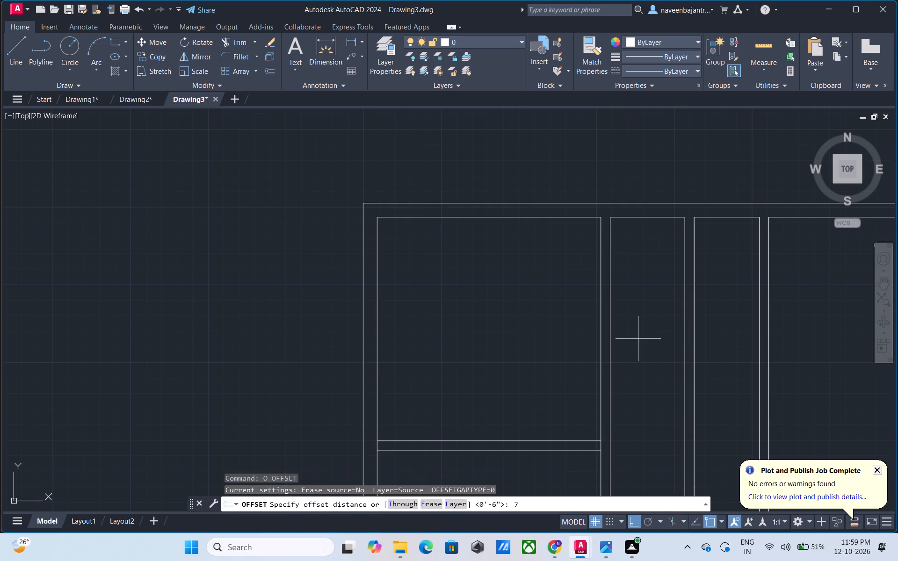
{"action": "key", "text": "Return"}
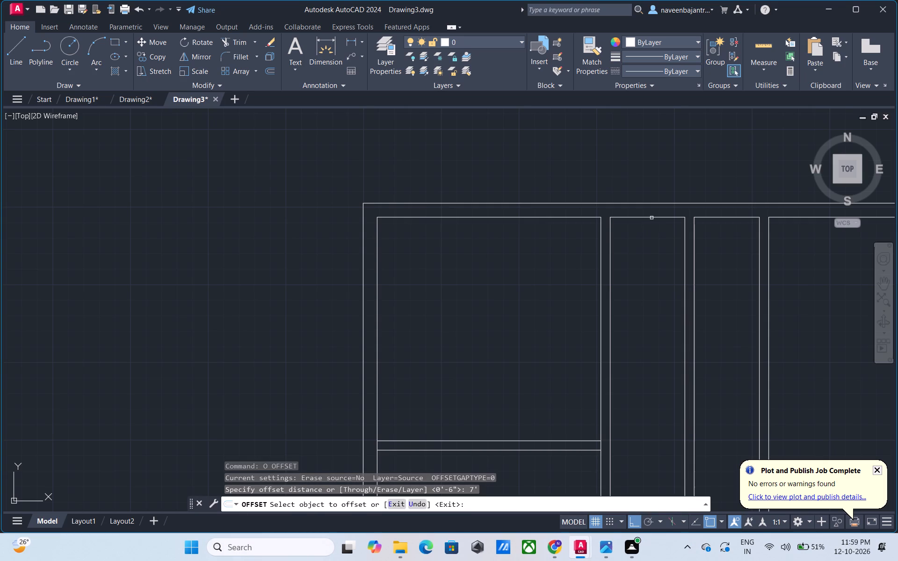
{"action": "left_click", "coordinate": [652, 217]}
{"action": "left_click", "coordinate": [647, 288]}
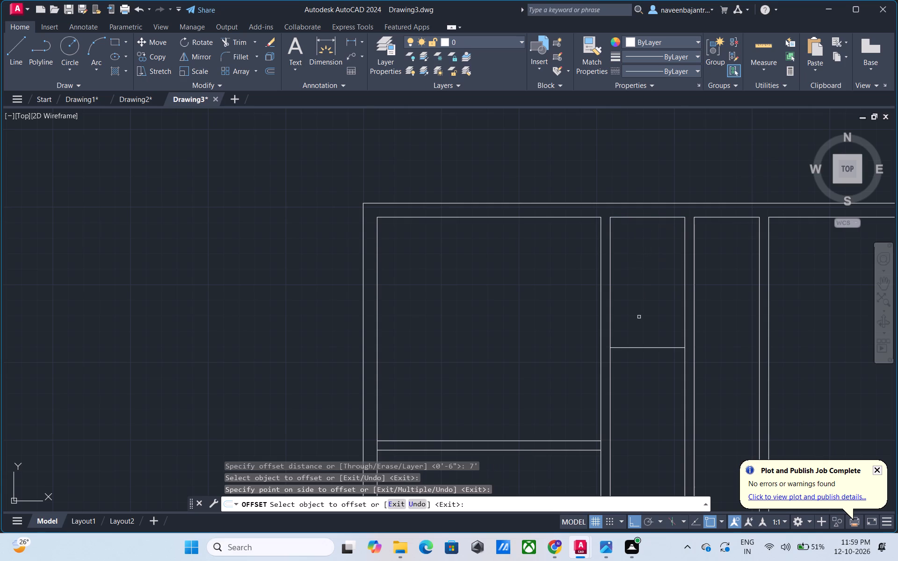
{"action": "key", "text": "Escape"}
Offset the horizontal partition line between the first and second vertical partitions 6" downward to give that wall its thickness.
{"action": "type", "text": "O 6"}
{"action": "key", "text": "shift+quotedbl"}
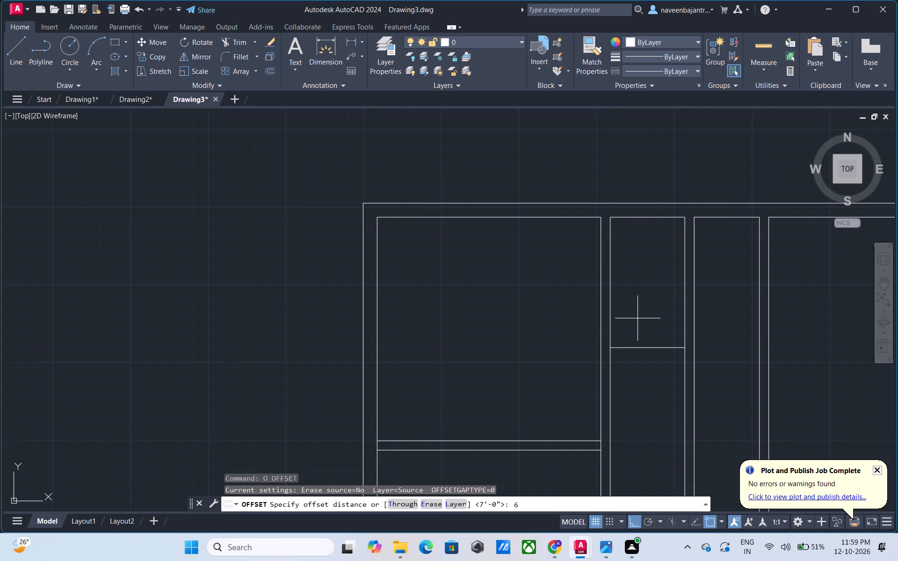
{"action": "key", "text": "Return"}
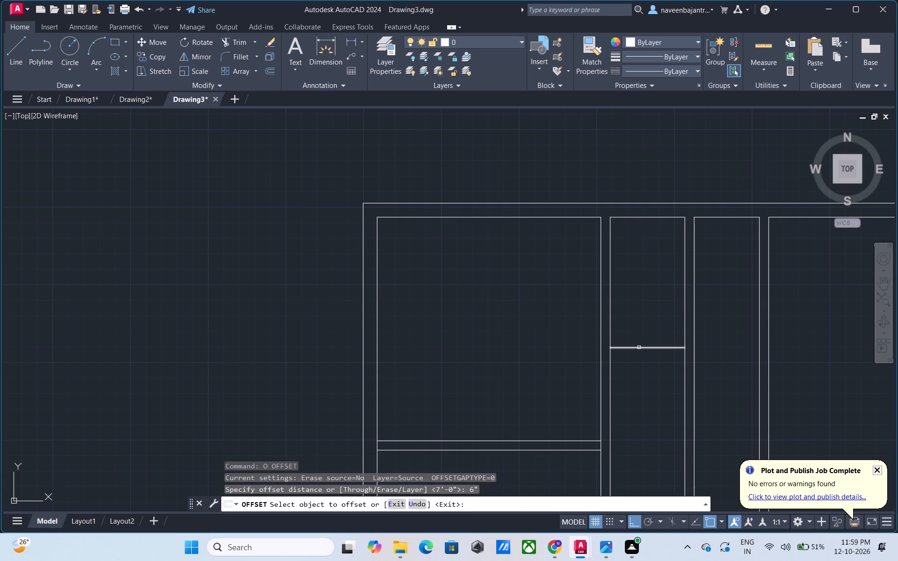
{"action": "left_click", "coordinate": [639, 348]}
{"action": "left_click_drag", "start_coordinate": [638, 364], "coordinate": [638, 371]}
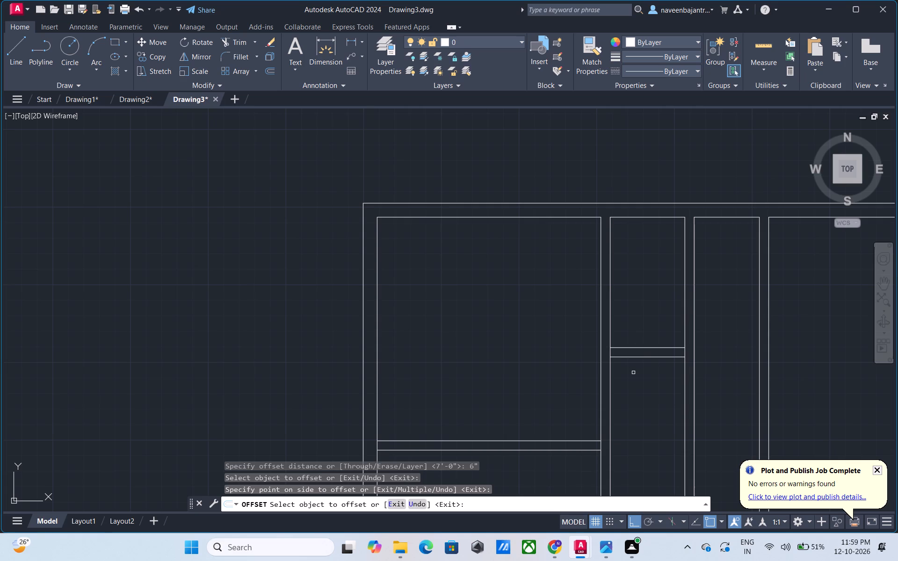
{"action": "key", "text": "Escape"}
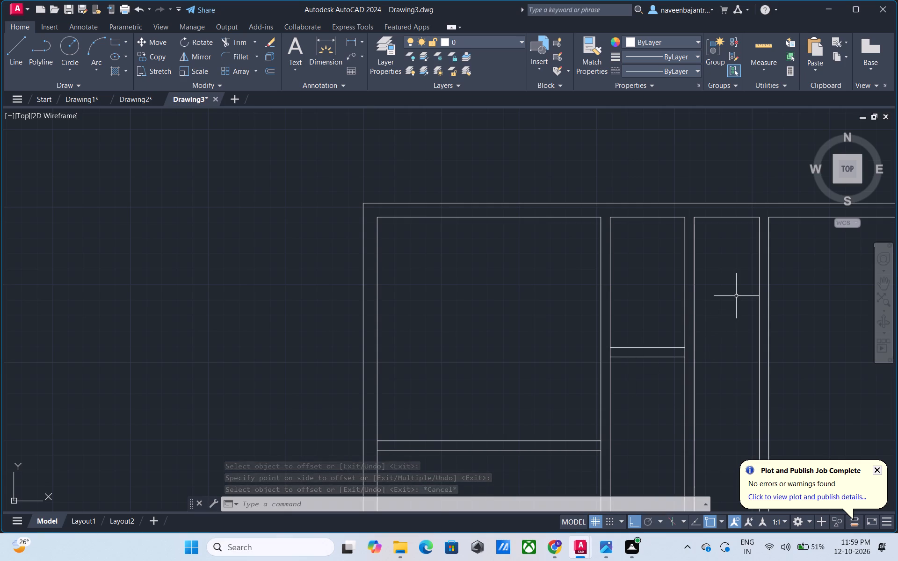
Offset the top wall's inner line between the second and third vertical partitions 4' downward to start a horizontal partition.
{"action": "middle_click_drag", "start_coordinate": [736, 296], "coordinate": [662, 351]}
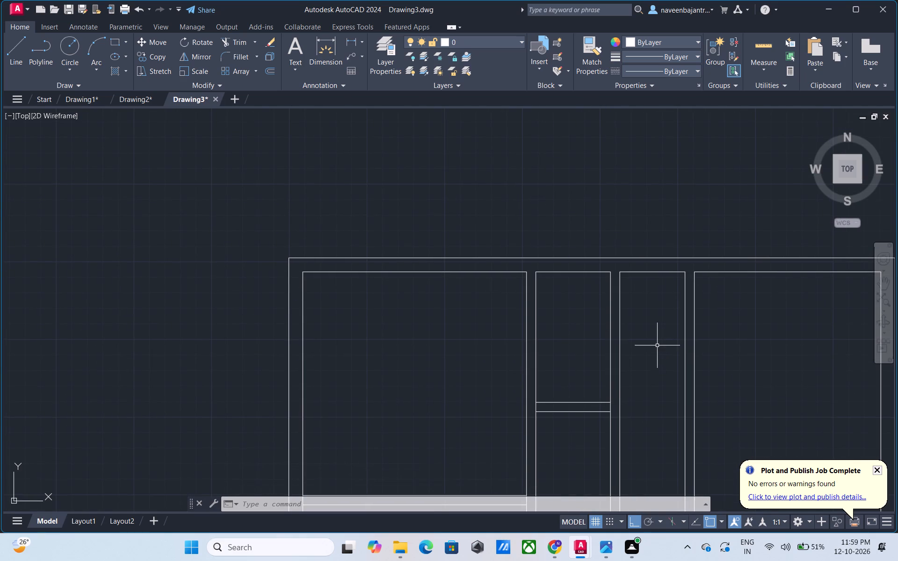
{"action": "key", "text": "Escape"}
{"action": "type", "text": "O 4"}
{"action": "key", "text": "apostrophe"}
{"action": "key", "text": "Return"}
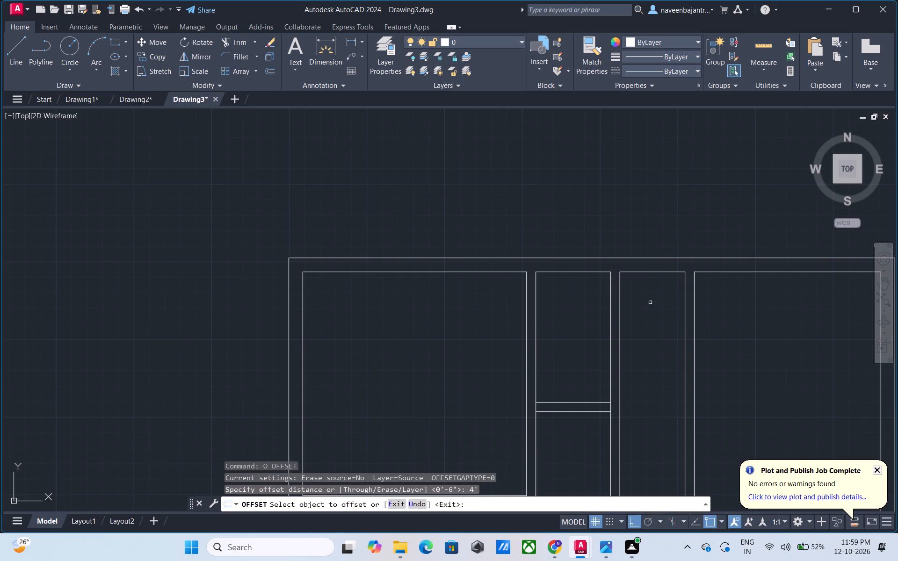
{"action": "left_click", "coordinate": [651, 271]}
{"action": "left_click", "coordinate": [650, 319]}
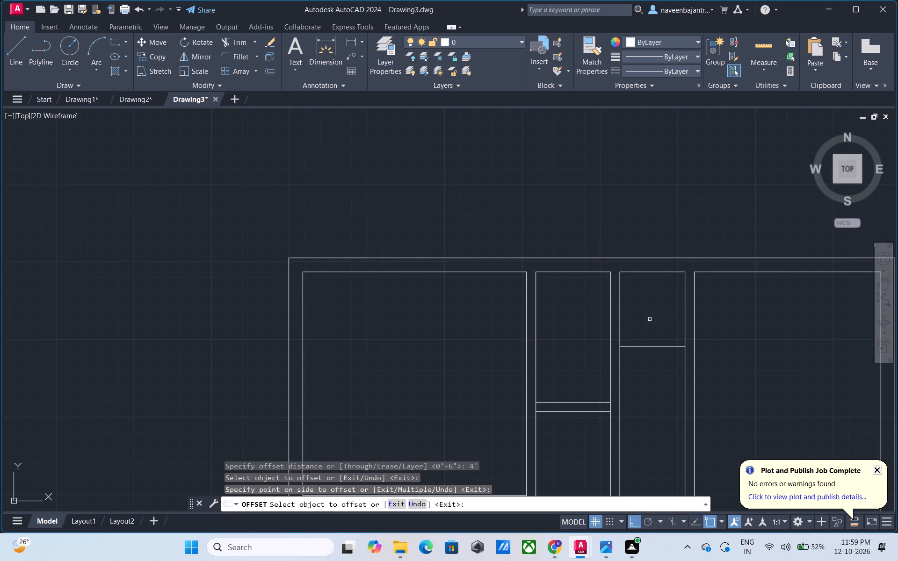
{"action": "key", "text": "Escape"}
Offset the horizontal partition line between the second and third vertical partitions 6" downward to give that wall its thickness.
{"action": "type", "text": "O 6"}
{"action": "key", "text": "shift+quotedbl"}
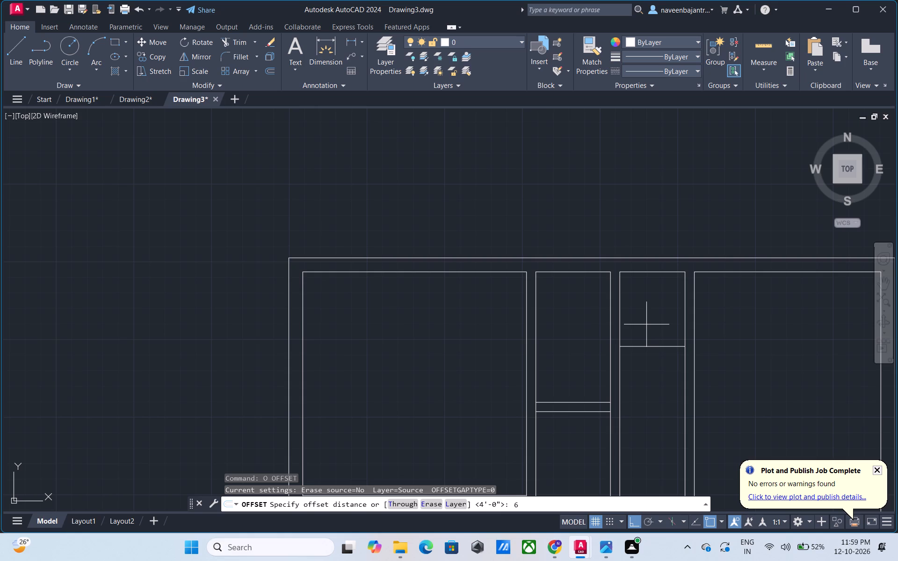
{"action": "key", "text": "Return"}
{"action": "left_click", "coordinate": [647, 345]}
{"action": "left_click", "coordinate": [647, 355]}
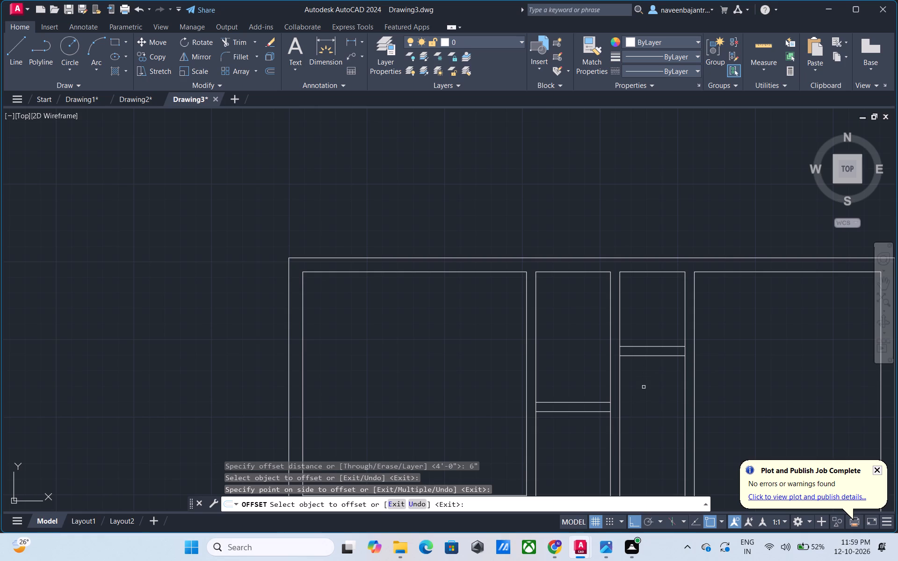
{"action": "key", "text": "Escape"}
Offset the top wall's inner line in the rightmost room 12' downward to start a horizontal partition.
{"action": "middle_click_drag", "start_coordinate": [744, 374], "coordinate": [604, 360]}
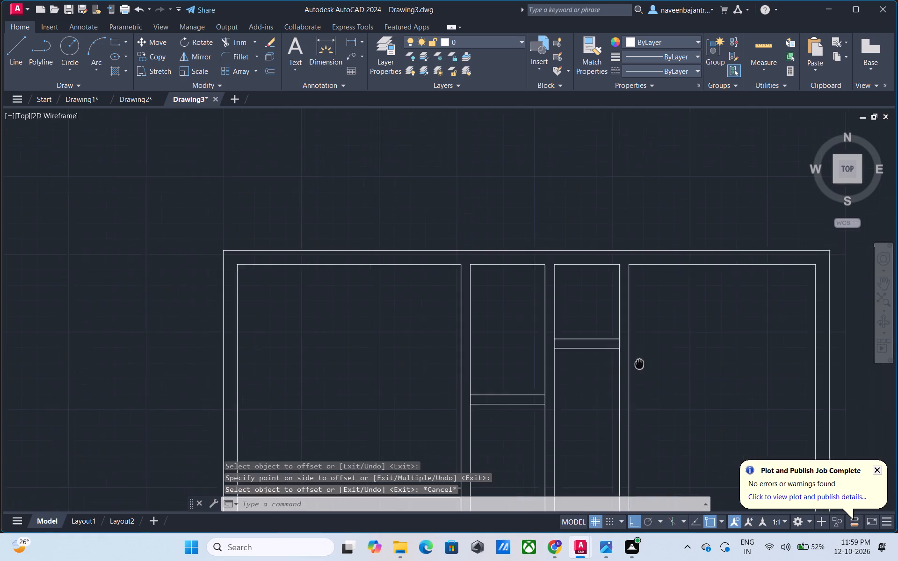
{"action": "middle_click_drag", "start_coordinate": [604, 360], "coordinate": [600, 360]}
{"action": "type", "text": "O"}
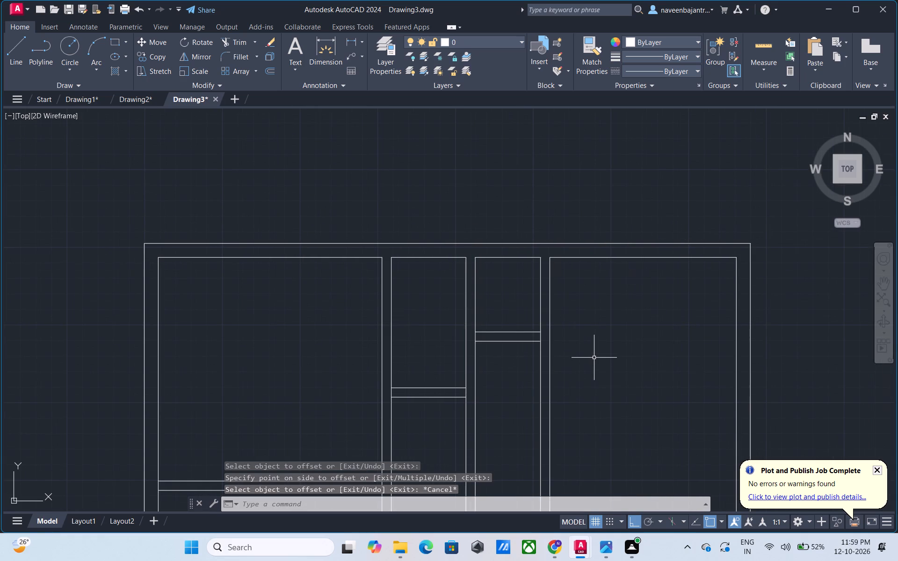
{"action": "key", "text": "space"}
{"action": "key", "text": "1"}
{"action": "key", "text": "2"}
{"action": "key", "text": "apostrophe"}
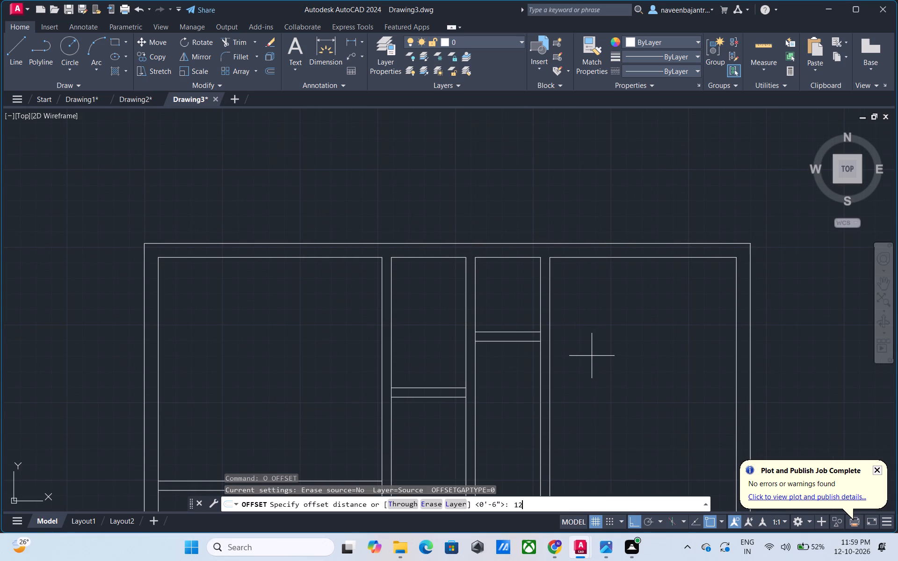
{"action": "key", "text": "Return"}
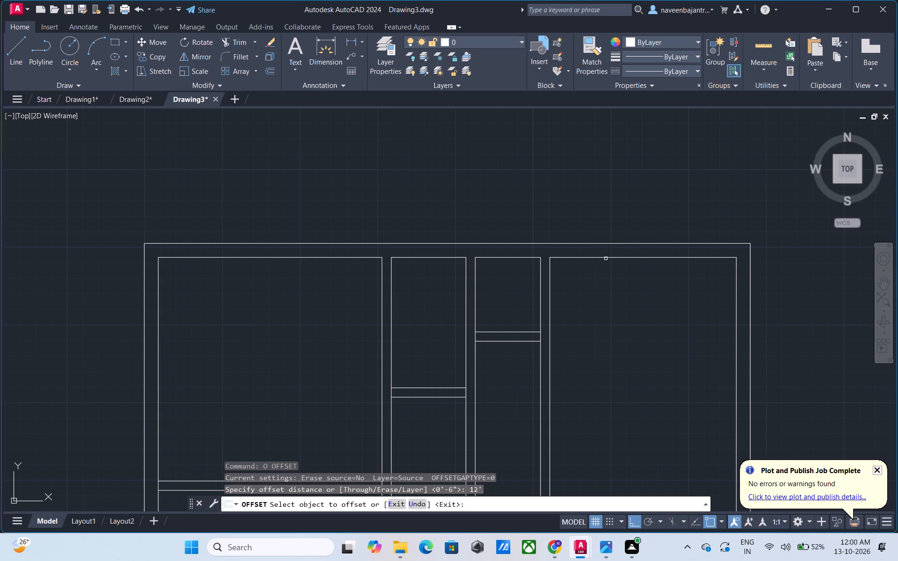
{"action": "left_click", "coordinate": [610, 257]}
{"action": "left_click", "coordinate": [610, 332]}
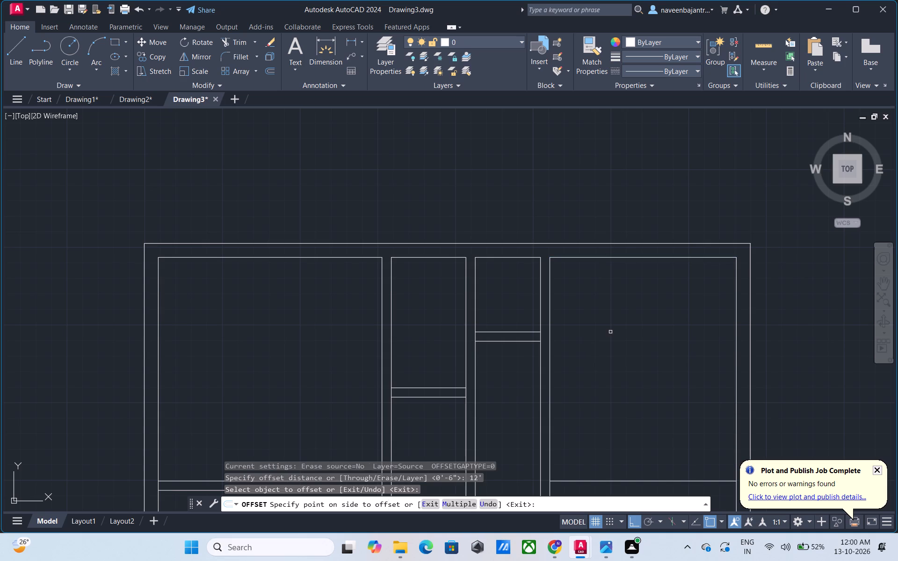
{"action": "middle_click_drag", "start_coordinate": [606, 351], "coordinate": [601, 240]}
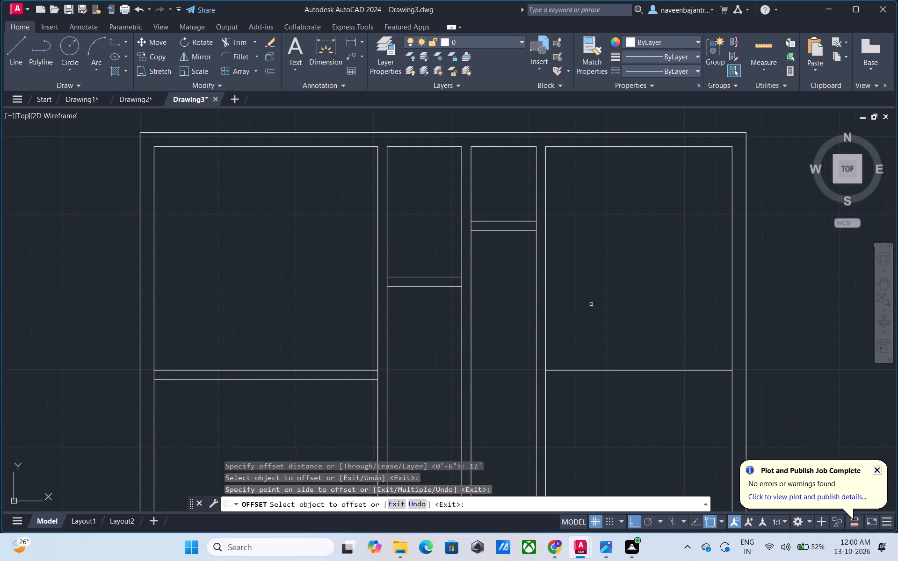
{"action": "key", "text": "Escape"}
Offset the rightmost room's horizontal partition line 6" downward to give that wall its thickness.
{"action": "type", "text": "O"}
{"action": "key", "text": "space"}
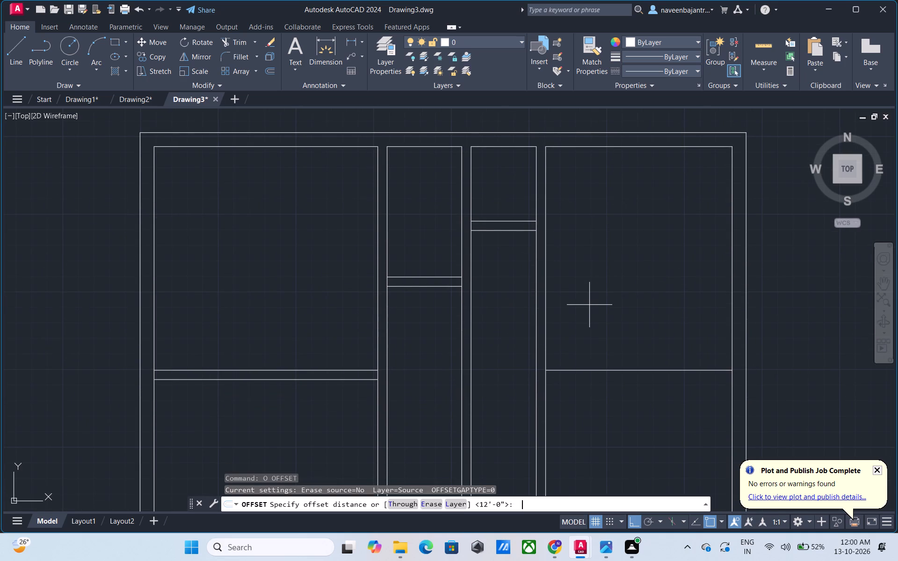
{"action": "key", "text": "6"}
{"action": "key", "text": "shift+quotedbl"}
{"action": "key", "text": "Return"}
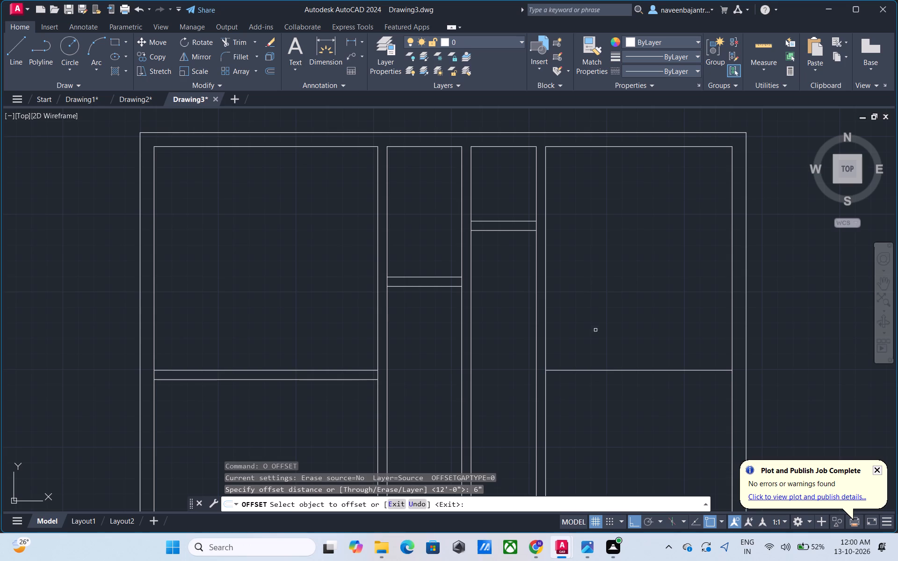
{"action": "left_click", "coordinate": [621, 371]}
{"action": "left_click", "coordinate": [621, 383]}
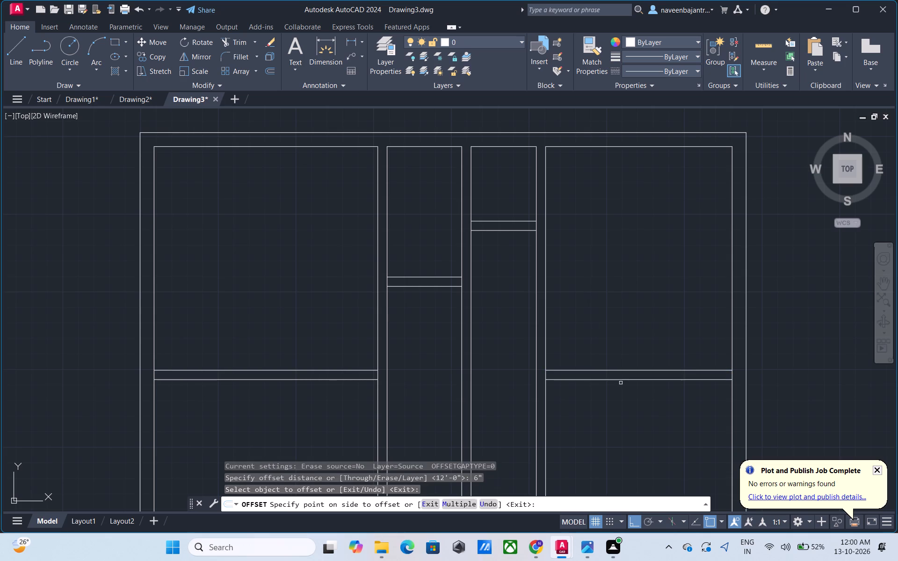
{"action": "key", "text": "Escape"}
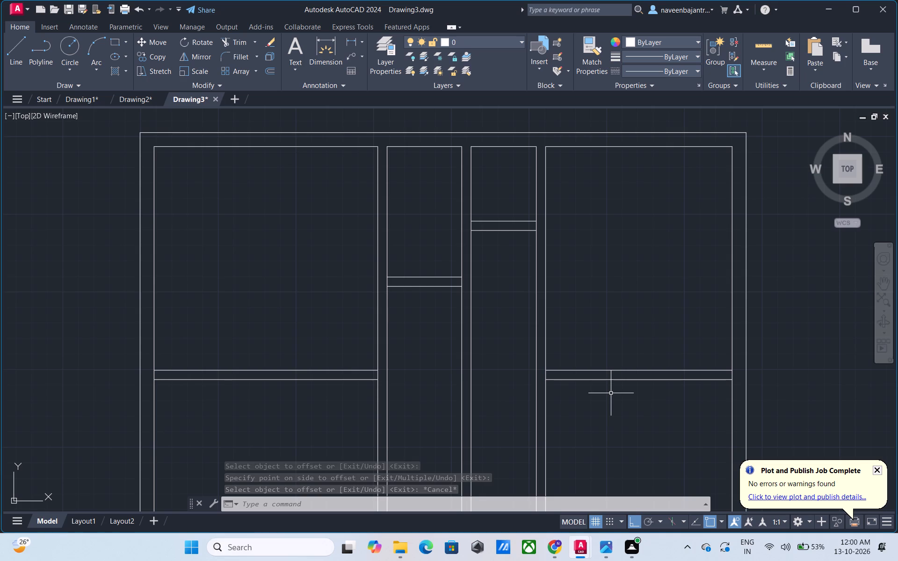
Draw two horizontal lines across the middle bays to join both faces of the leftmost and rightmost rooms' horizontal partitions.
{"action": "key", "text": "Escape"}
{"action": "type", "text": "L"}
{"action": "key", "text": "space"}
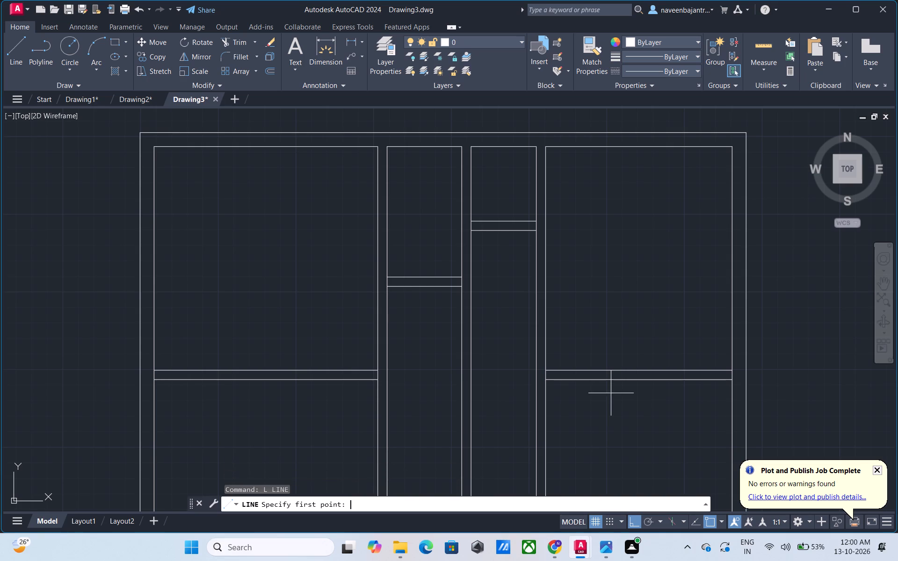
{"action": "left_click", "coordinate": [548, 380]}
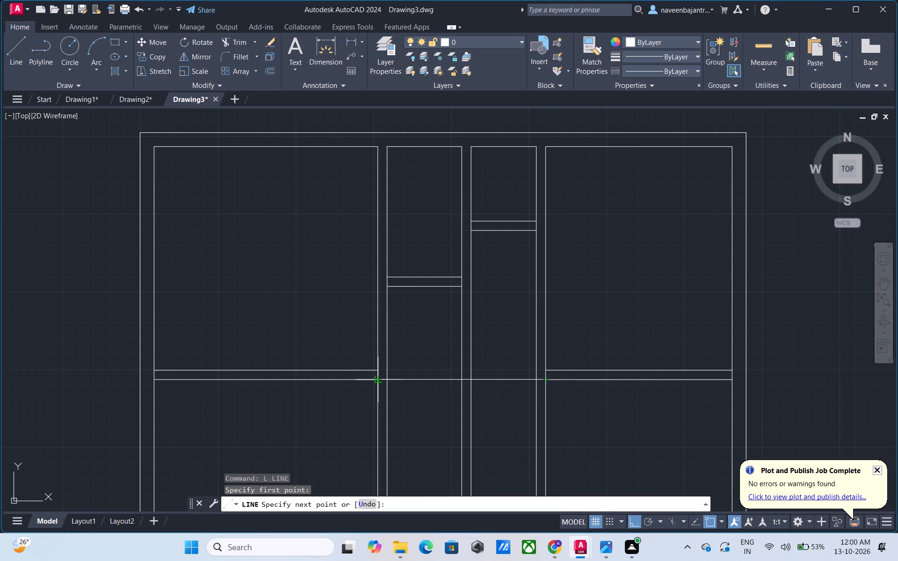
{"action": "left_click", "coordinate": [375, 380]}
{"action": "key", "text": "Escape"}
{"action": "key", "text": "l"}
{"action": "key", "text": "space"}
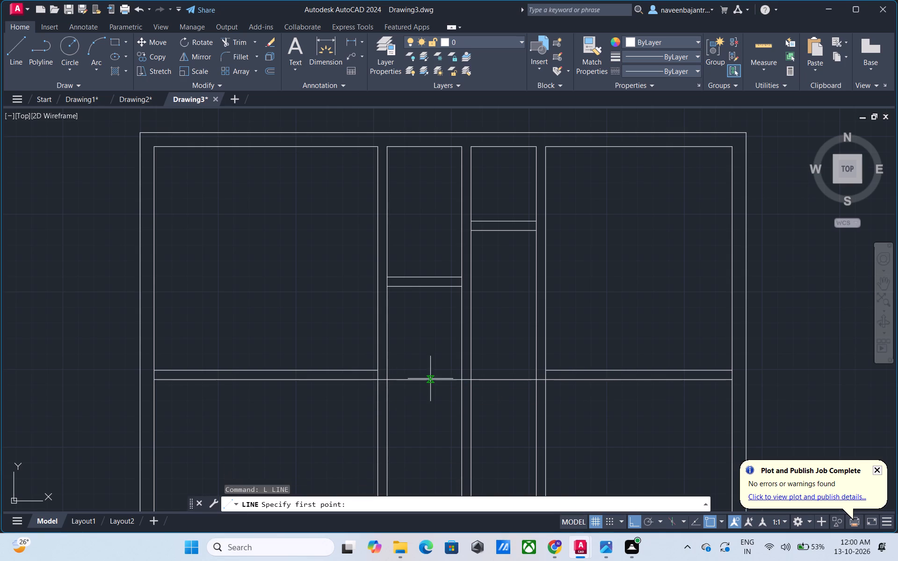
{"action": "left_click", "coordinate": [543, 371]}
{"action": "left_click", "coordinate": [378, 372]}
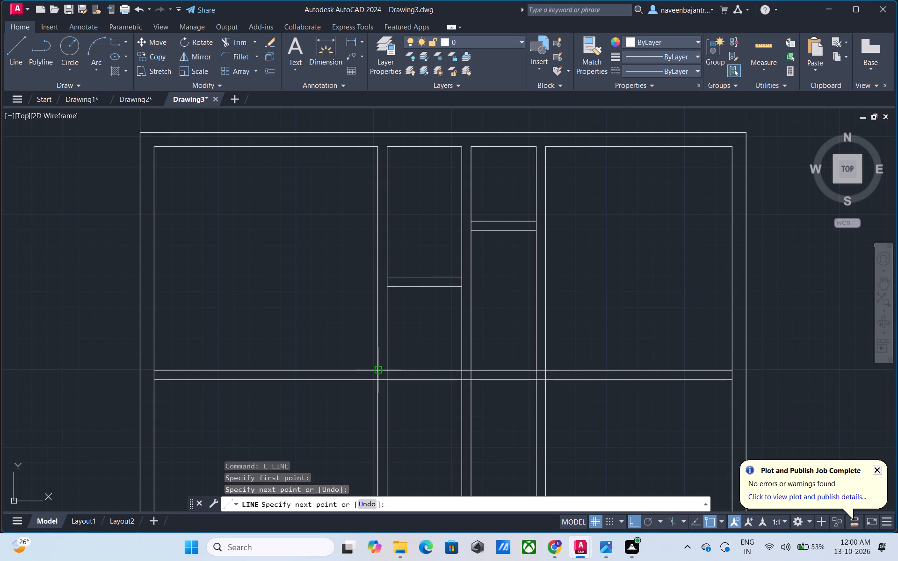
{"action": "key", "text": "Escape"}
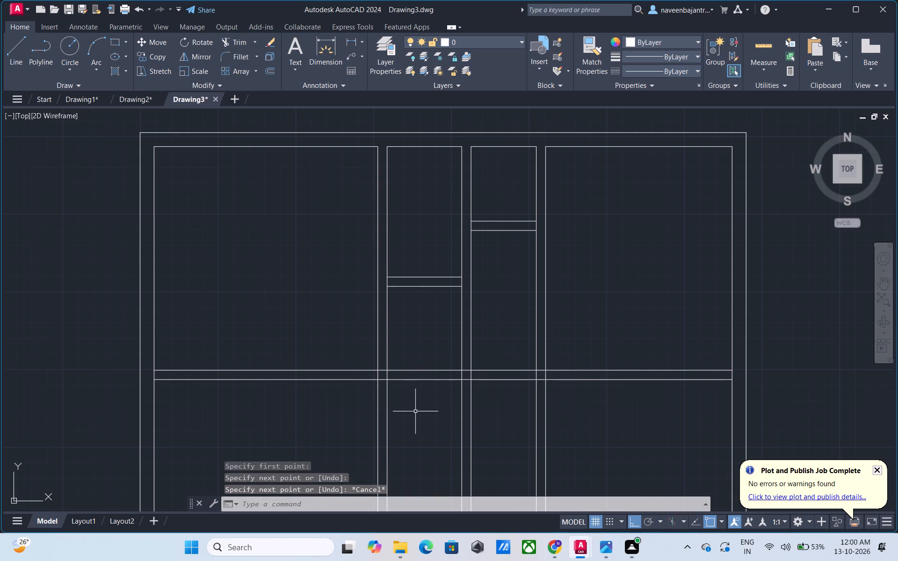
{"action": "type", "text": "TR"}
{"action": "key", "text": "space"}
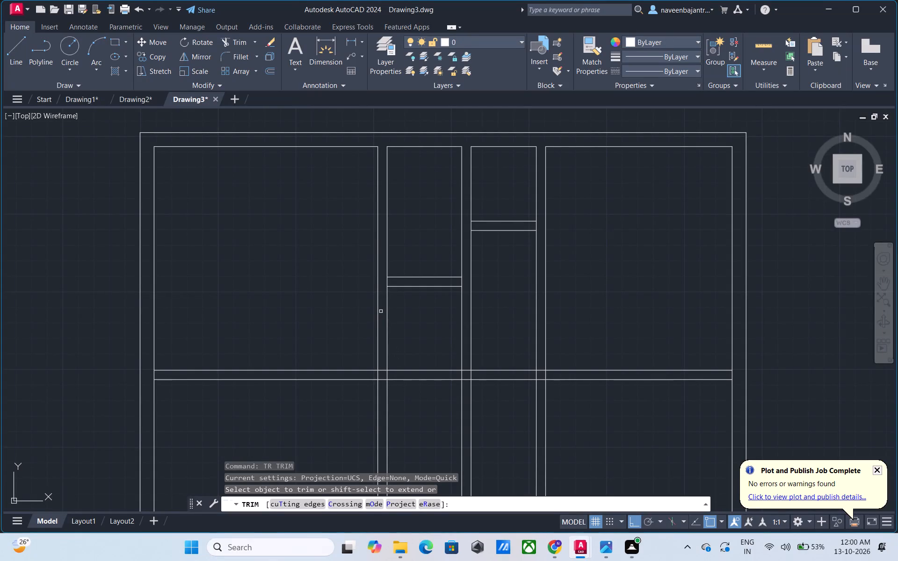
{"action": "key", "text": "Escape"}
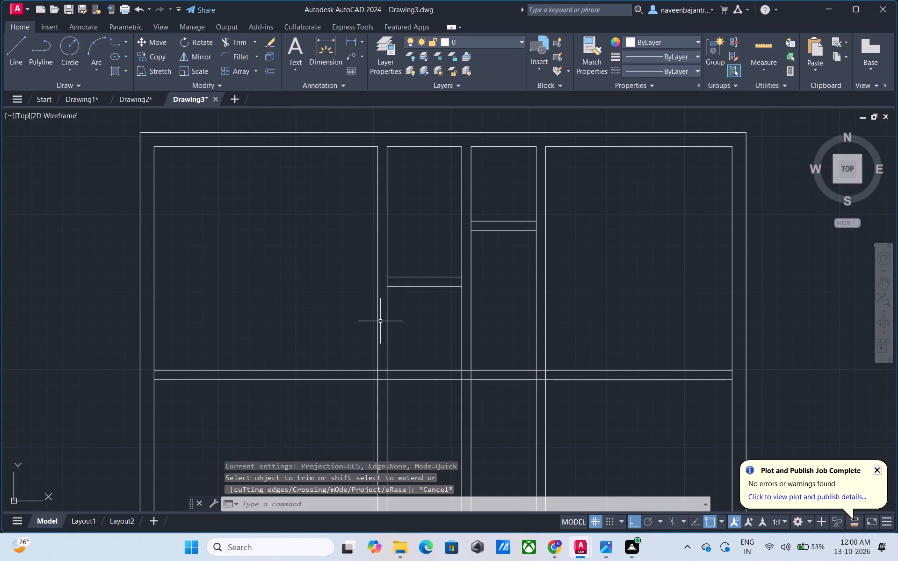
Draw a line continuing the second bay's horizontal partition lower face leftward across the first vertical partition, slightly past its left face.
{"action": "type", "text": "L"}
{"action": "key", "text": "space"}
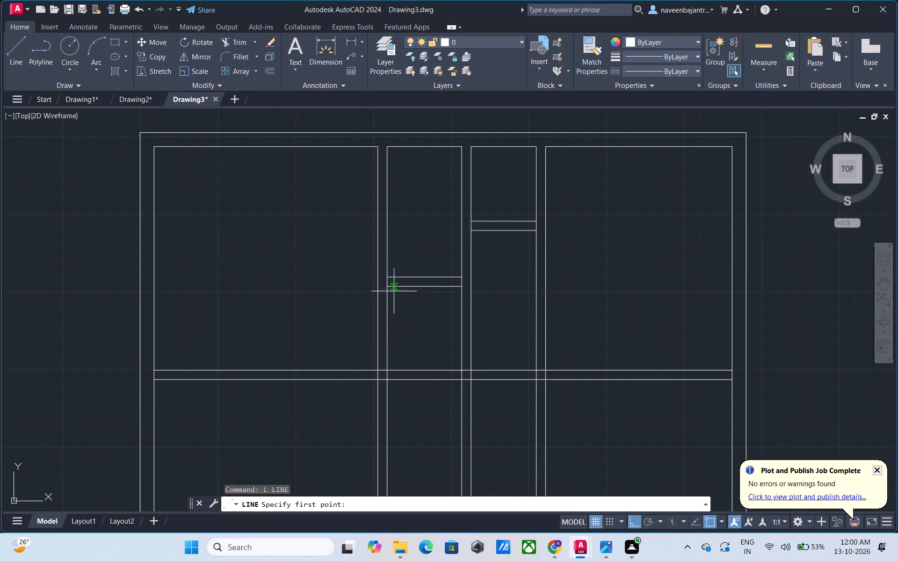
{"action": "left_click", "coordinate": [387, 288]}
{"action": "left_click", "coordinate": [358, 288]}
{"action": "key", "text": "Escape"}
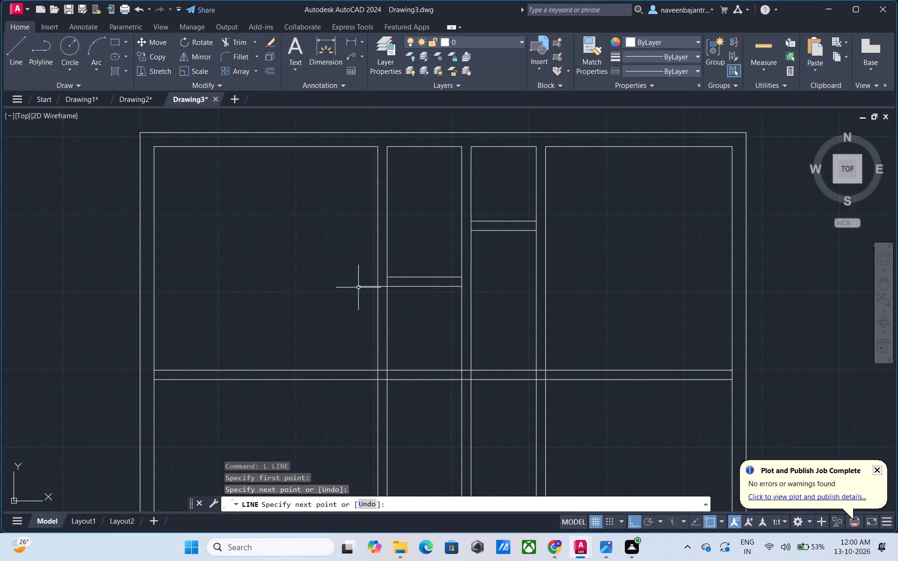
Trim the line's overhang past the first vertical partition, and the second vertical partition's left face between the second bay's partition and the long horizontal partition.
{"action": "type", "text": "TR"}
{"action": "key", "text": "space"}
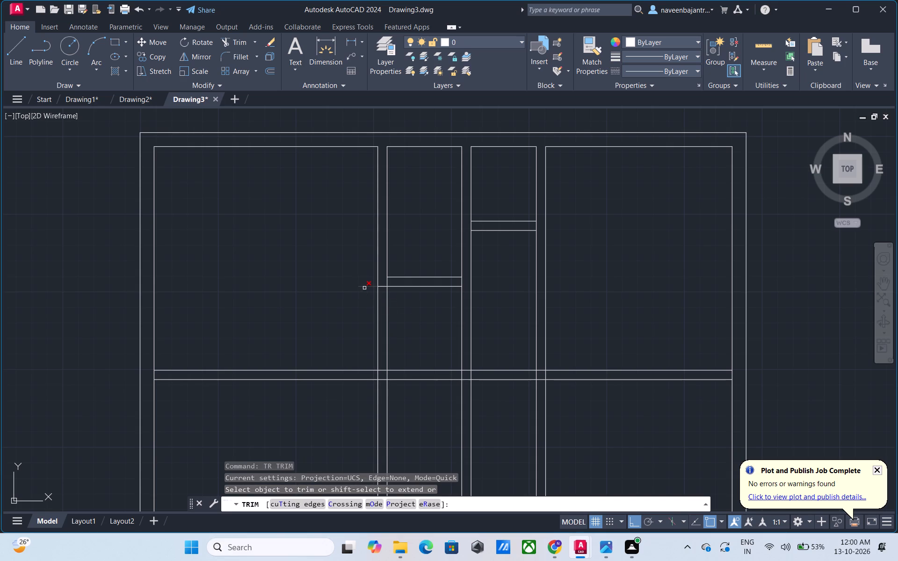
{"action": "left_click", "coordinate": [364, 288]}
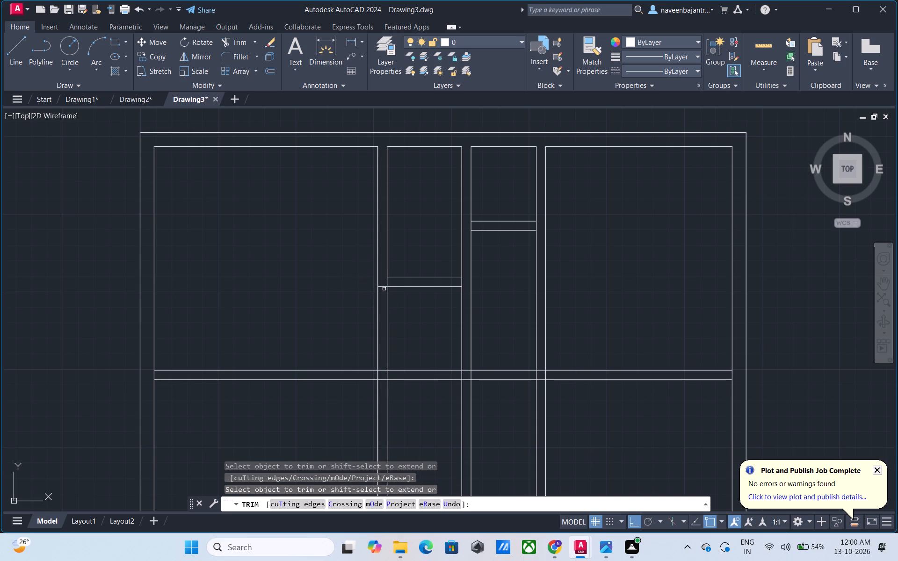
{"action": "left_click", "coordinate": [463, 312]}
{"action": "key", "text": "Escape"}
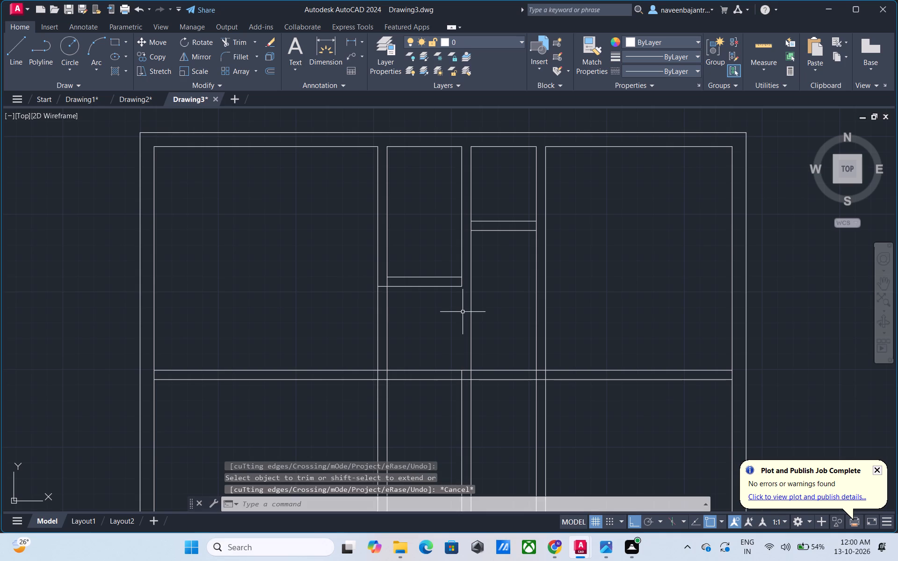
Draw a line continuing the second bay's partition lower face rightward across the second vertical partition, slightly past its right face.
{"action": "type", "text": "L"}
{"action": "key", "text": "space"}
{"action": "left_click", "coordinate": [463, 287]}
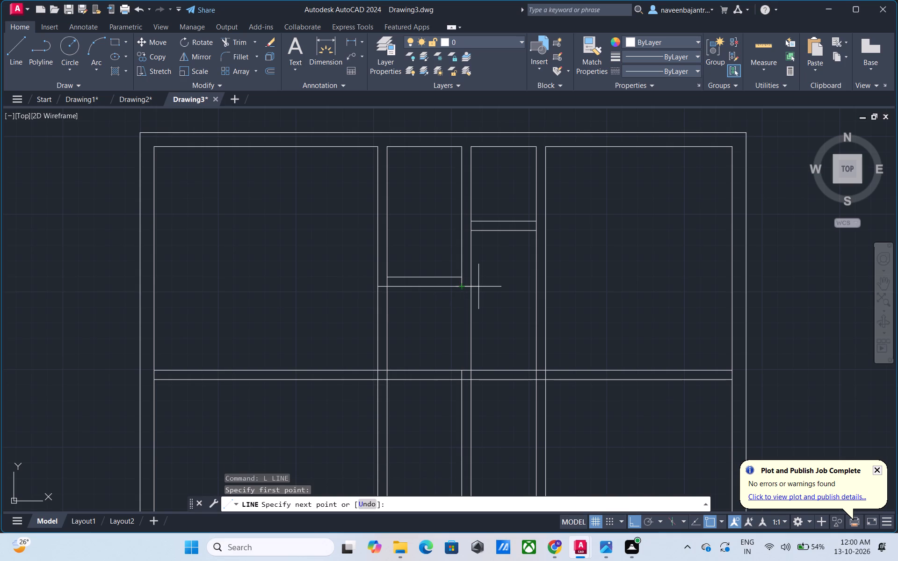
{"action": "left_click", "coordinate": [478, 287]}
{"action": "key", "text": "Escape"}
Trim the second vertical partition's right face below the new line, the line's overhang, and the left-face stub to form a clean wall corner.
{"action": "type", "text": "TR"}
{"action": "key", "text": "space"}
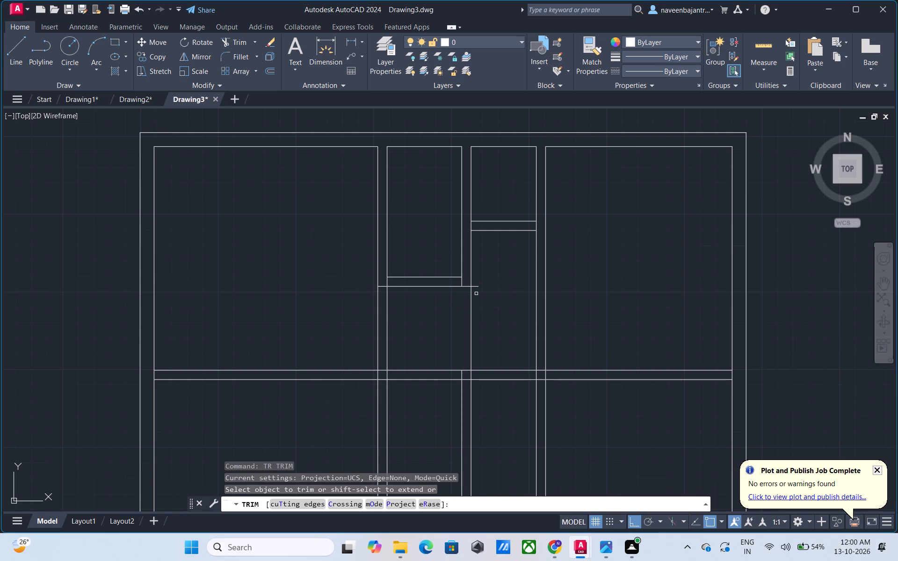
{"action": "left_click", "coordinate": [471, 304]}
{"action": "scroll", "coordinate": [466, 293], "scroll_direction": "up", "scroll_amount": 2}
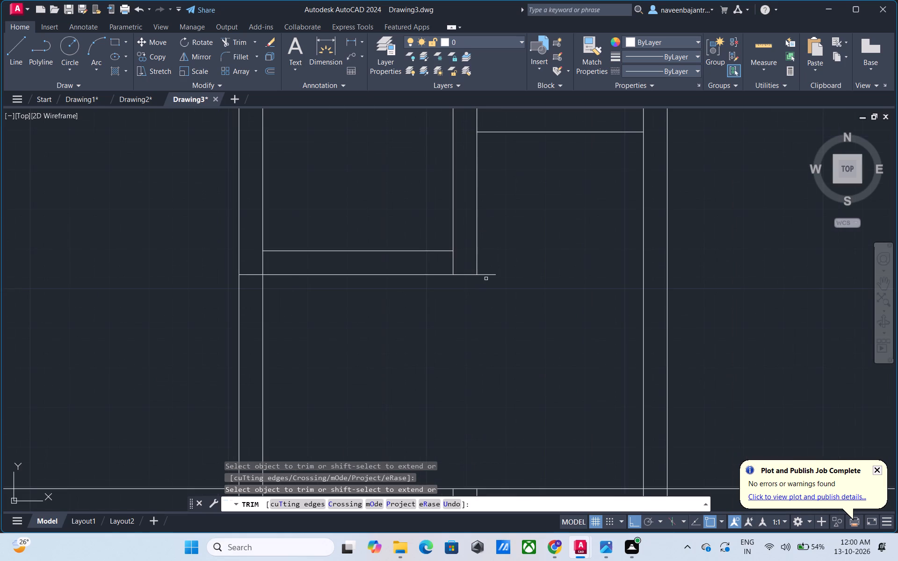
{"action": "left_click", "coordinate": [488, 276]}
{"action": "left_click", "coordinate": [455, 264]}
Trim the crossing lines where the second and third bays' short horizontal partitions meet the vertical partitions, opening those wall junctions.
{"action": "left_click", "coordinate": [253, 276]}
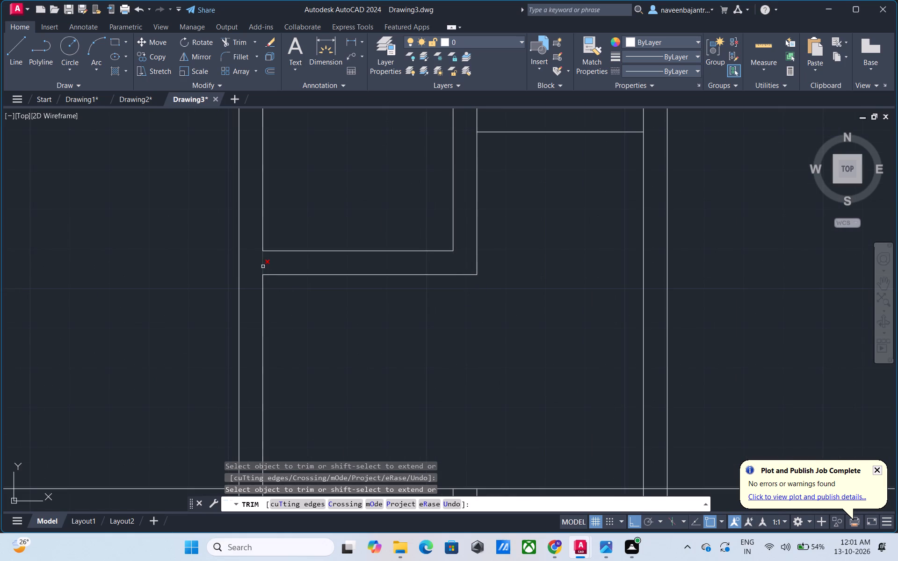
{"action": "left_click", "coordinate": [263, 266]}
{"action": "scroll", "coordinate": [319, 304], "scroll_direction": "down", "scroll_amount": 2}
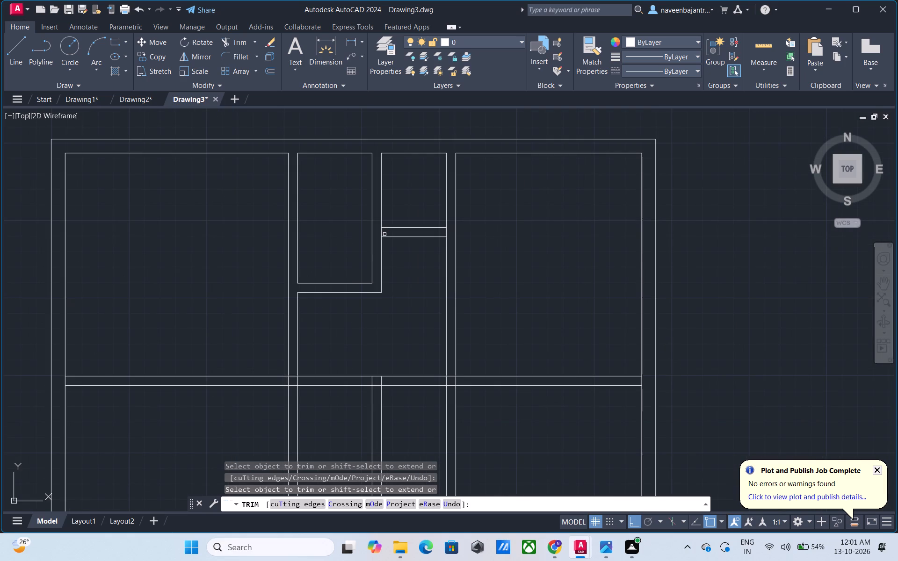
{"action": "scroll", "coordinate": [384, 234], "scroll_direction": "up", "scroll_amount": 1}
{"action": "left_click", "coordinate": [378, 232]}
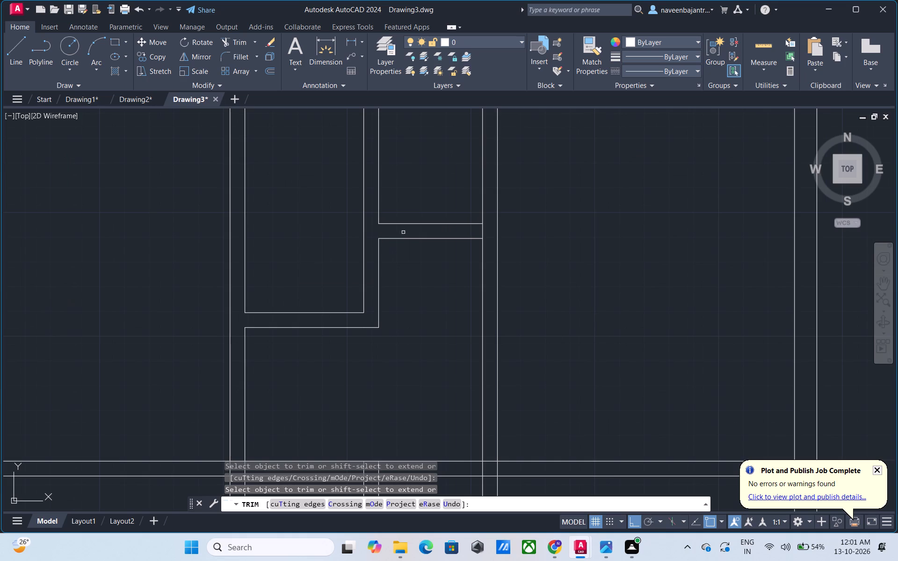
{"action": "left_click", "coordinate": [482, 233]}
Trim away both faces of all three vertical partitions below the long horizontal partition.
{"action": "scroll", "coordinate": [488, 256], "scroll_direction": "down", "scroll_amount": 2}
{"action": "middle_click_drag", "start_coordinate": [521, 316], "coordinate": [523, 275]}
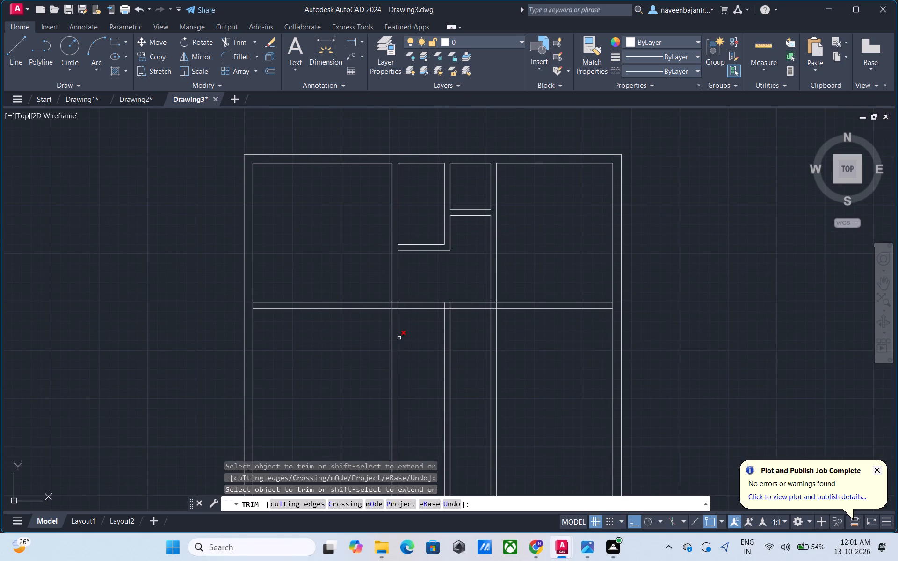
{"action": "left_click", "coordinate": [393, 338]}
{"action": "left_click", "coordinate": [397, 336]}
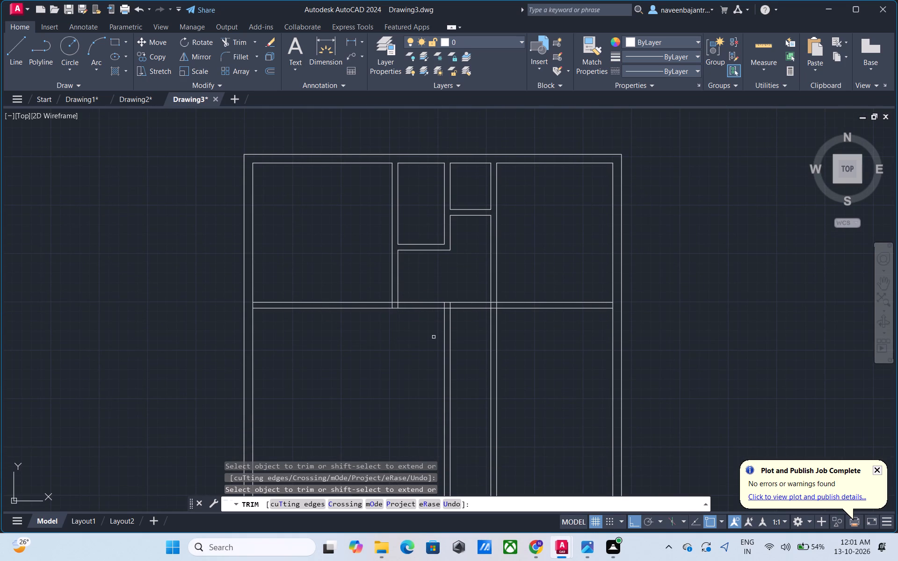
{"action": "left_click", "coordinate": [444, 337]}
{"action": "left_click", "coordinate": [451, 339]}
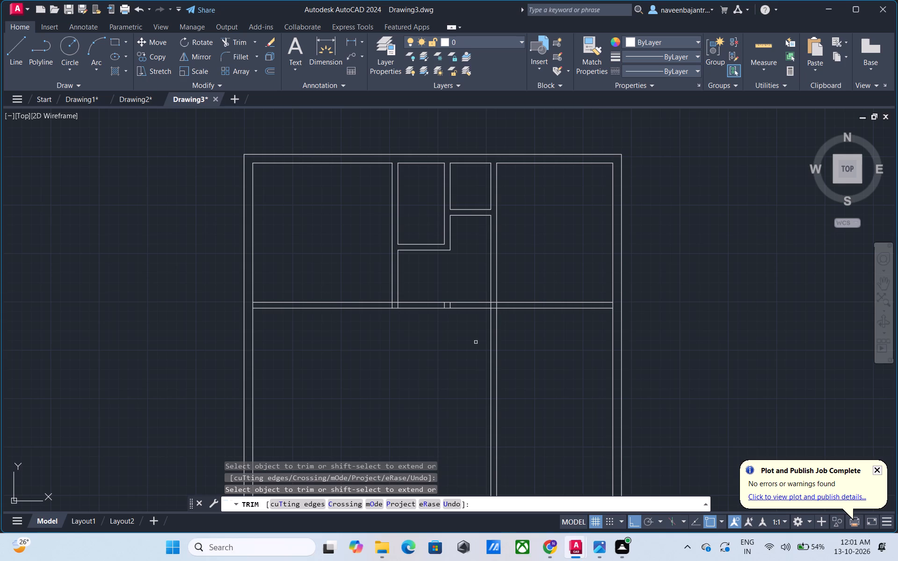
{"action": "left_click", "coordinate": [492, 343]}
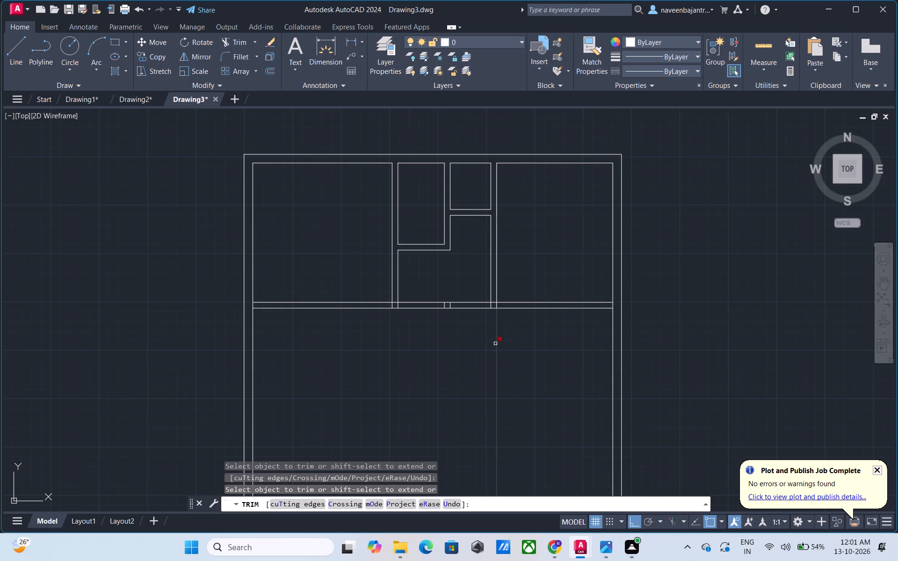
{"action": "left_click", "coordinate": [498, 344]}
Trim the six vertical stubs inside the long horizontal partition and open its upper face at the first and third vertical partitions.
{"action": "scroll", "coordinate": [490, 324], "scroll_direction": "up", "scroll_amount": 3}
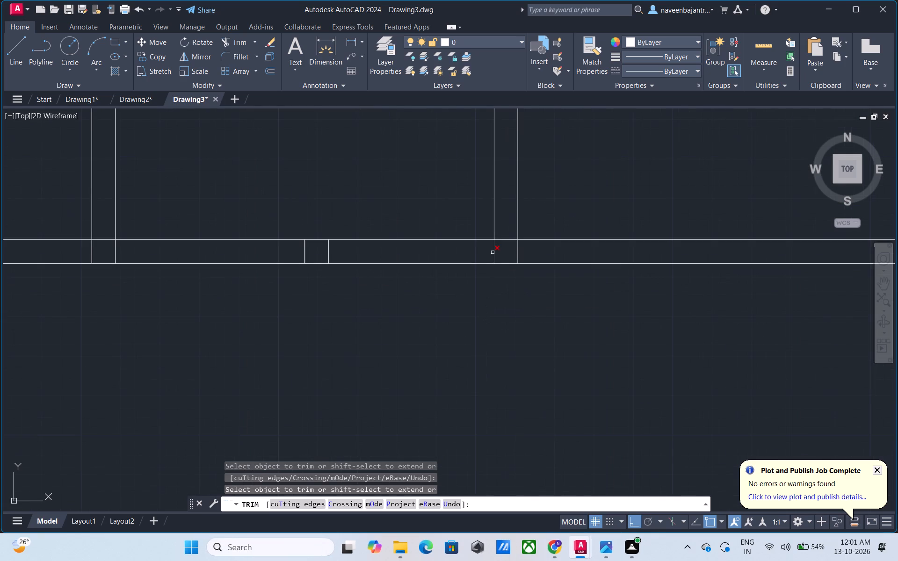
{"action": "left_click", "coordinate": [492, 252]}
{"action": "left_click", "coordinate": [517, 251]}
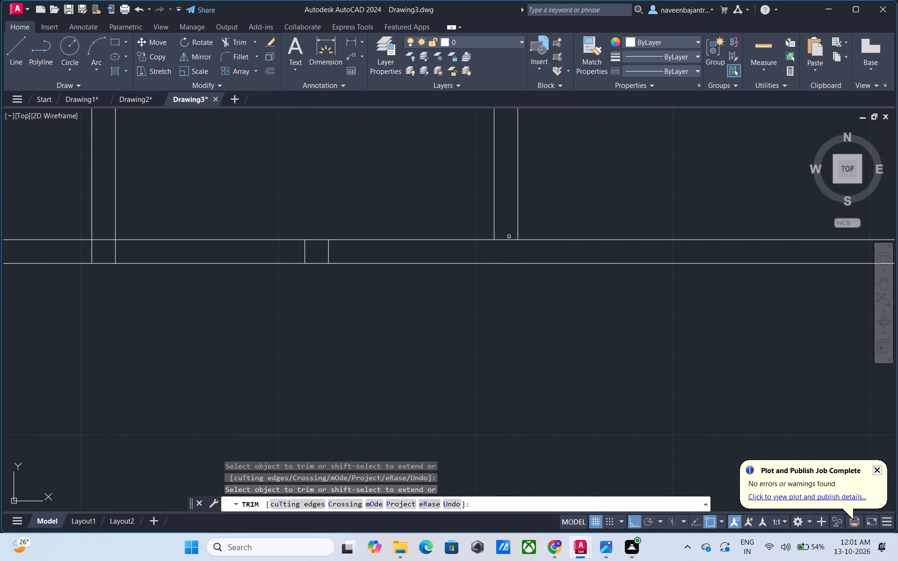
{"action": "left_click", "coordinate": [509, 239]}
{"action": "left_click", "coordinate": [328, 254]}
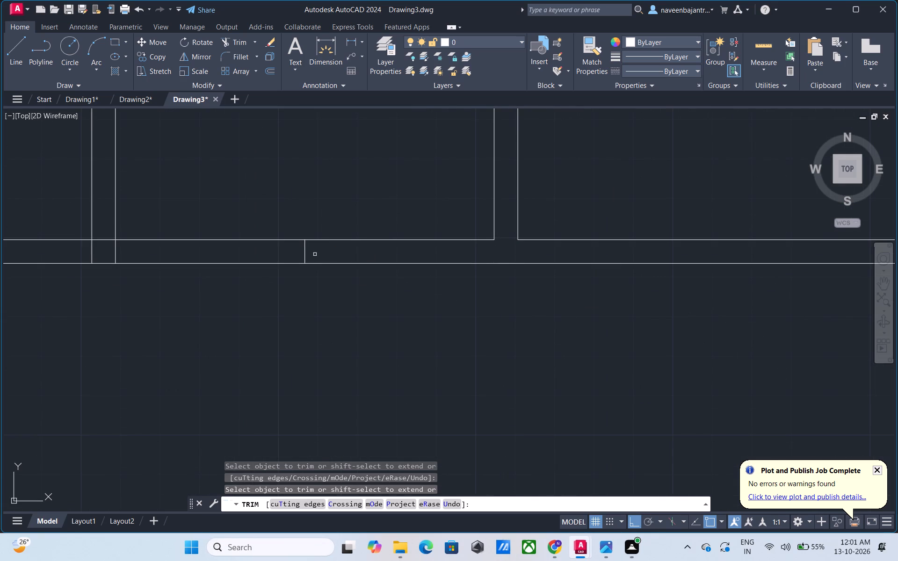
{"action": "left_click", "coordinate": [304, 254]}
{"action": "left_click", "coordinate": [115, 254]}
{"action": "left_click", "coordinate": [92, 254]}
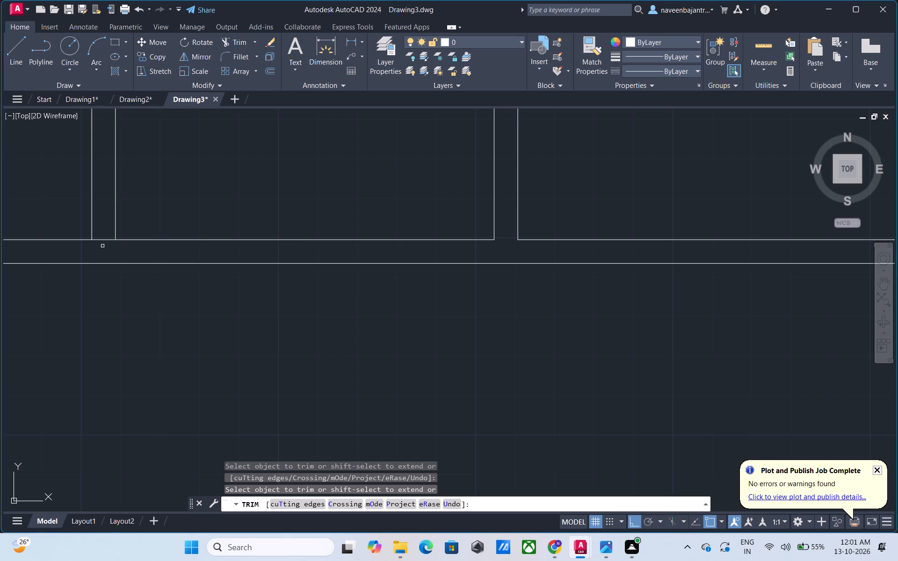
{"action": "left_click", "coordinate": [104, 240]}
Examine the trimmed upper rooms and the open-ended outer walls below the long horizontal partition.
{"action": "scroll", "coordinate": [109, 245], "scroll_direction": "down", "scroll_amount": 3}
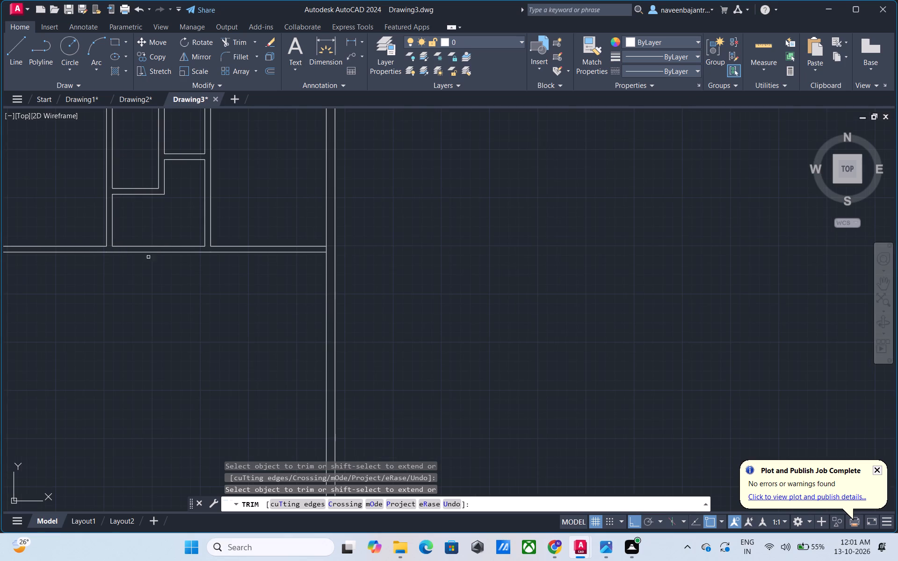
{"action": "scroll", "coordinate": [157, 225], "scroll_direction": "down", "scroll_amount": 2}
{"action": "middle_click_drag", "start_coordinate": [157, 225], "coordinate": [233, 250]}
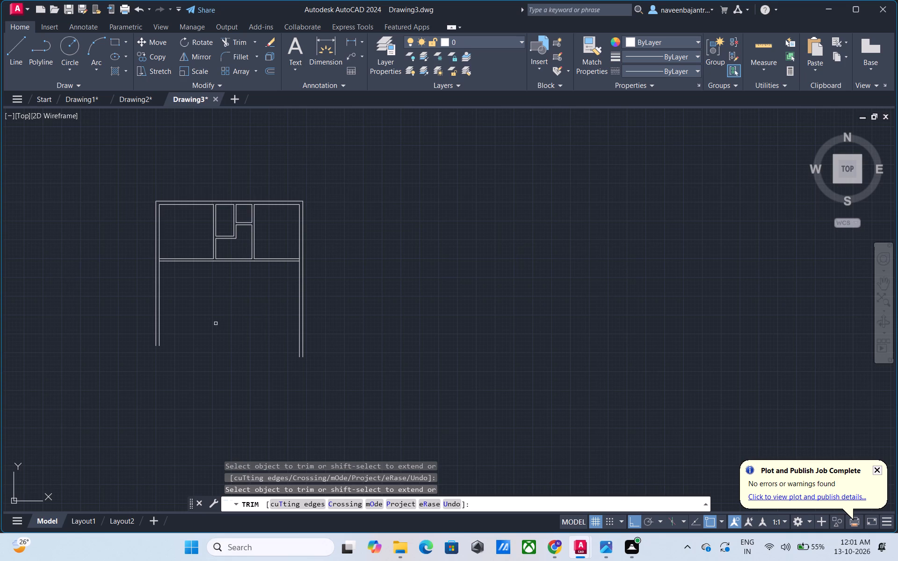
{"action": "middle_click_drag", "start_coordinate": [207, 313], "coordinate": [284, 313]}
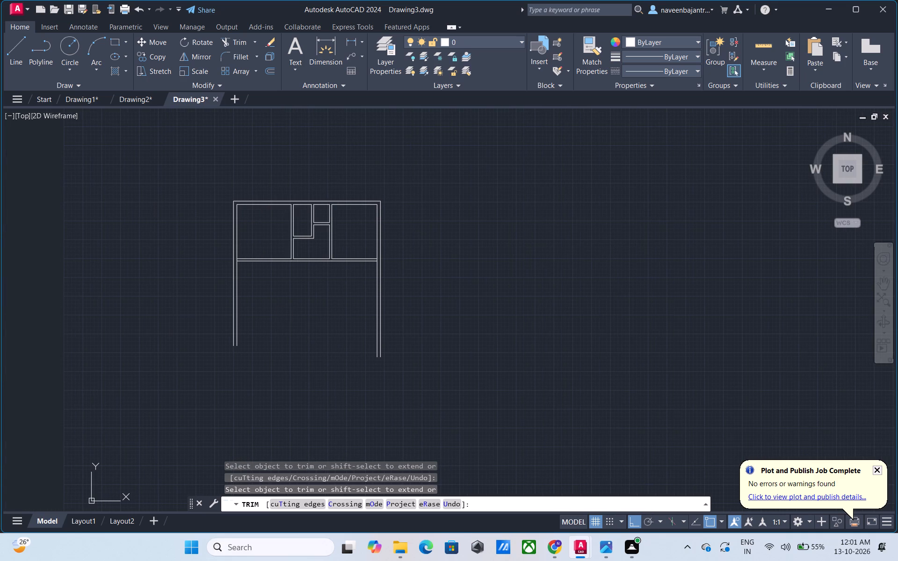
{"action": "scroll", "coordinate": [297, 252], "scroll_direction": "up", "scroll_amount": 2}
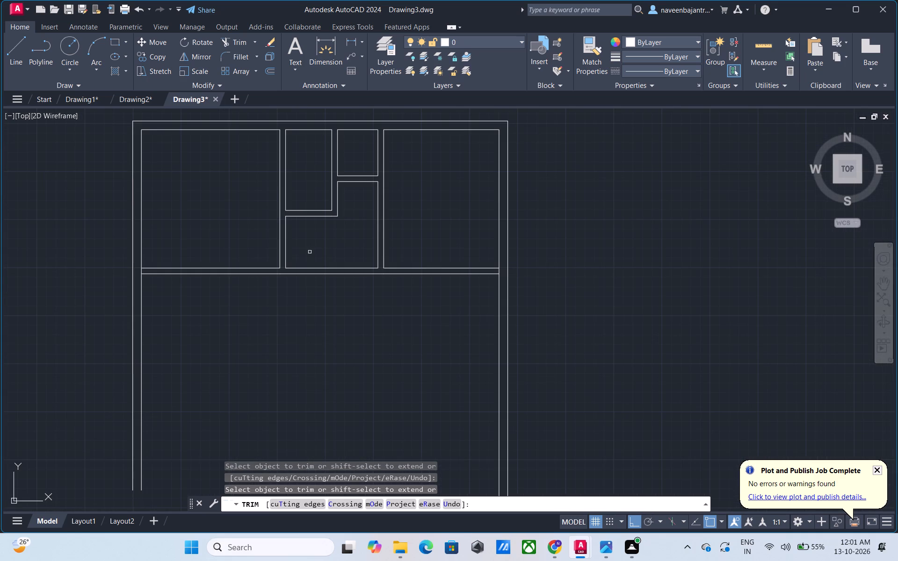
{"action": "middle_click_drag", "start_coordinate": [311, 252], "coordinate": [315, 259]}
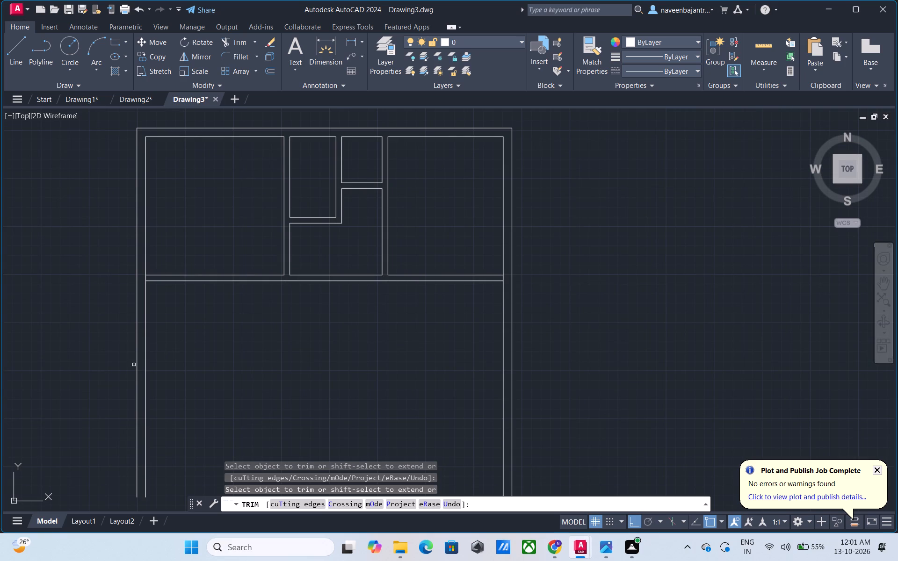
{"action": "scroll", "coordinate": [154, 367], "scroll_direction": "down", "scroll_amount": 2}
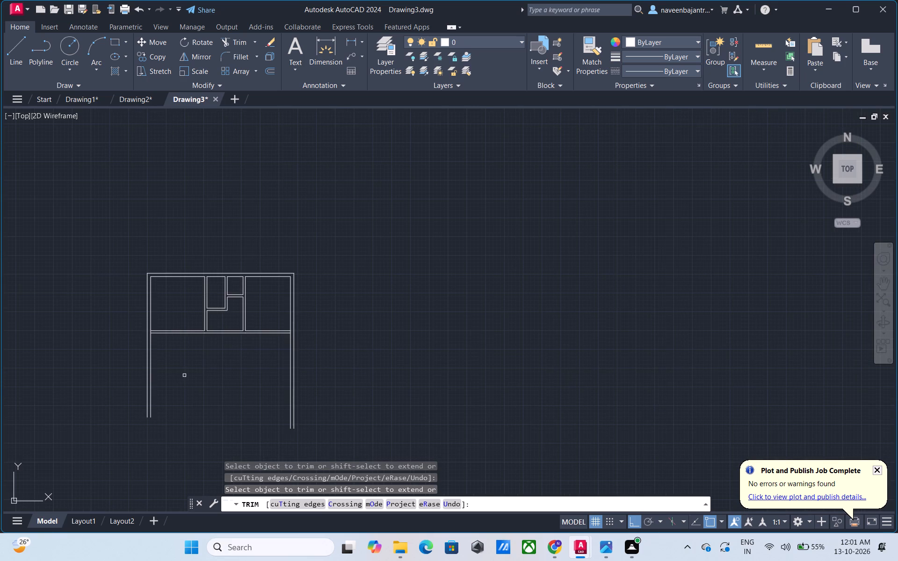
{"action": "middle_click_drag", "start_coordinate": [215, 384], "coordinate": [285, 341]}
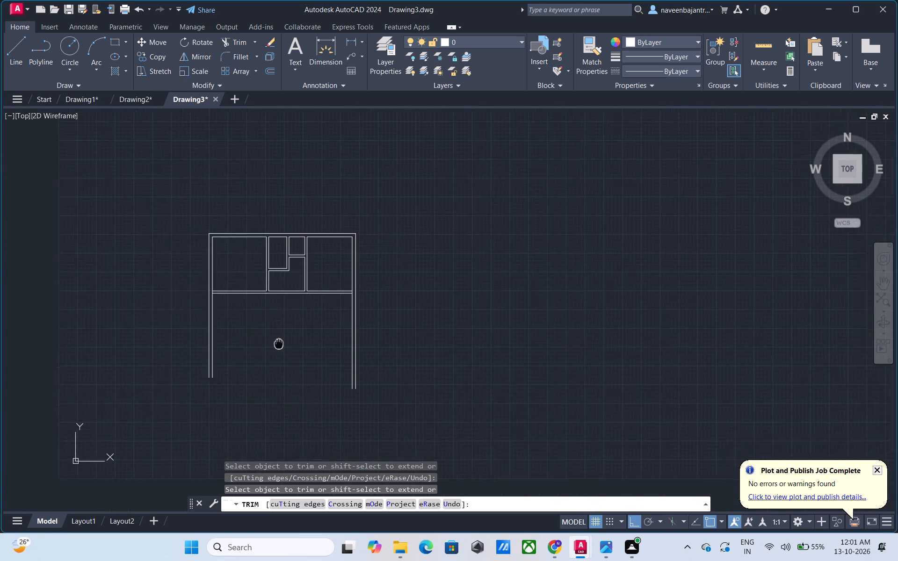
{"action": "middle_click_drag", "start_coordinate": [285, 341], "coordinate": [298, 334]}
{"action": "scroll", "coordinate": [306, 332], "scroll_direction": "up", "scroll_amount": 1}
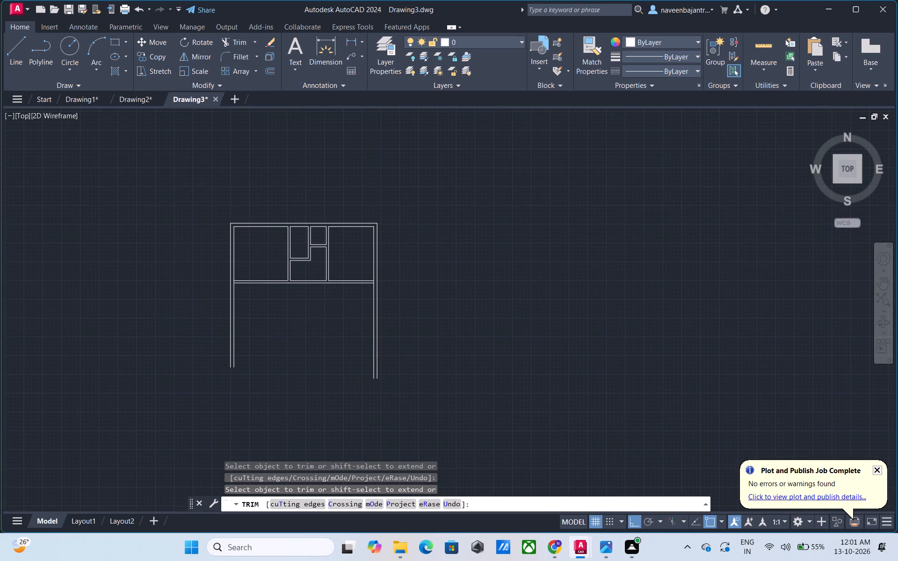
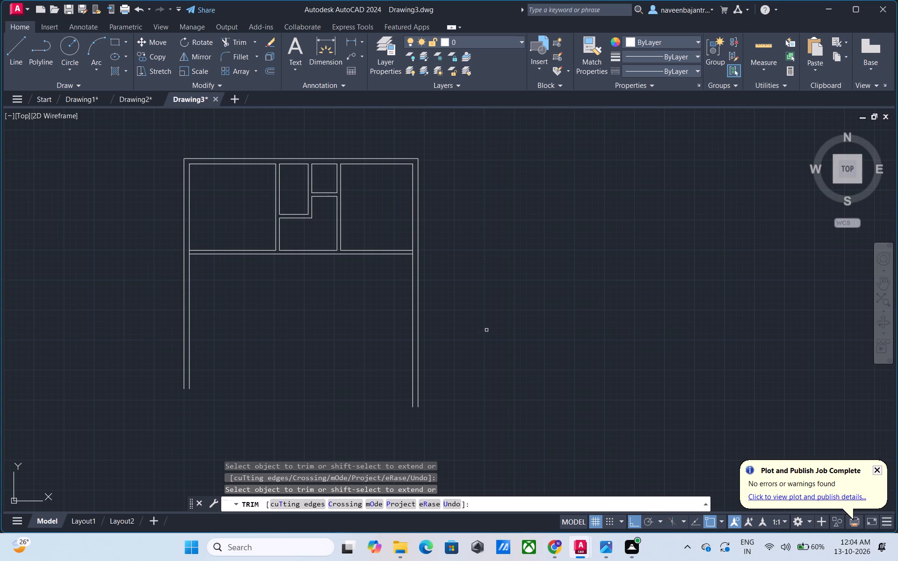
Offset the lower face of the long horizontal partition, in its right-hand bay, 12'6" downward.
{"action": "middle_click_drag", "start_coordinate": [511, 322], "coordinate": [511, 346]}
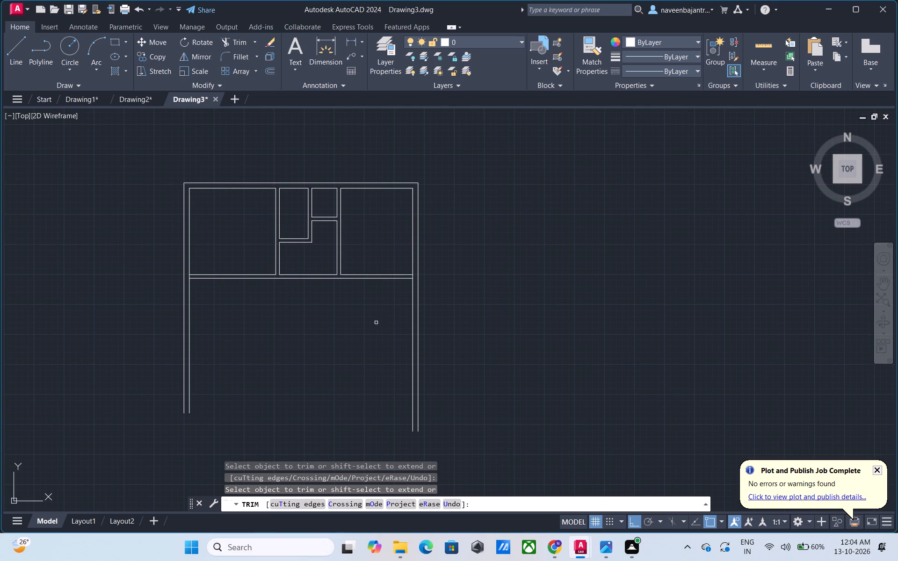
{"action": "key", "text": "Escape"}
{"action": "key", "text": "o"}
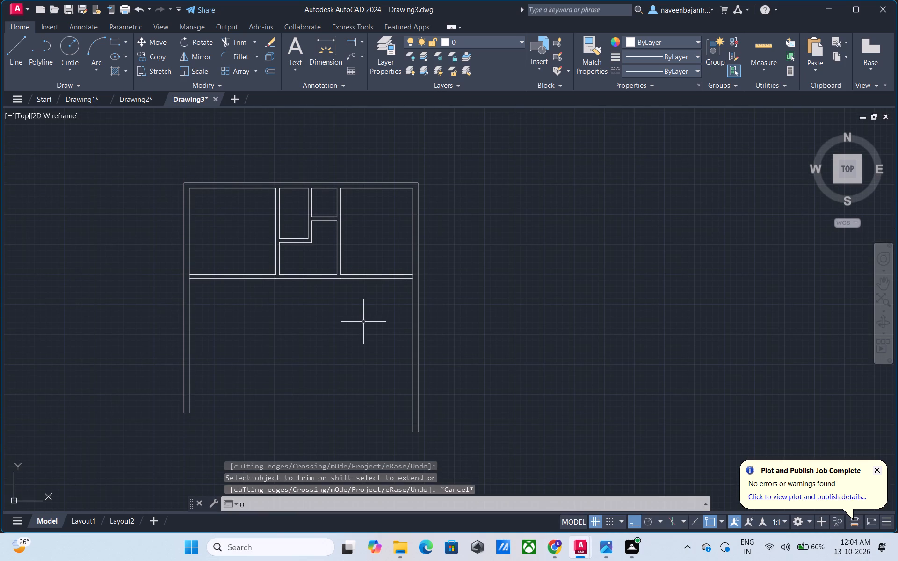
{"action": "key", "text": "space"}
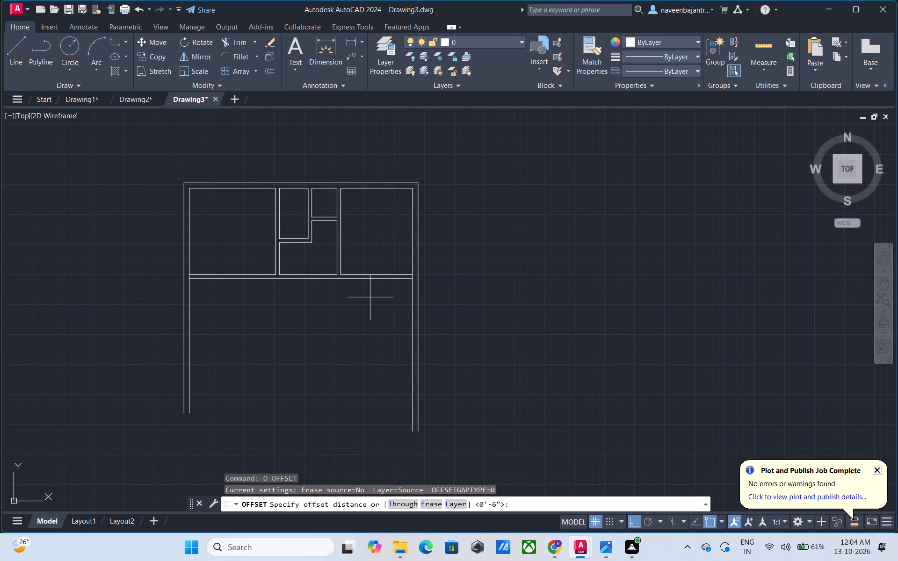
{"action": "type", "text": "12'"}
{"action": "key", "text": "6"}
{"action": "key", "text": "shift+quotedbl"}
{"action": "key", "text": "Return"}
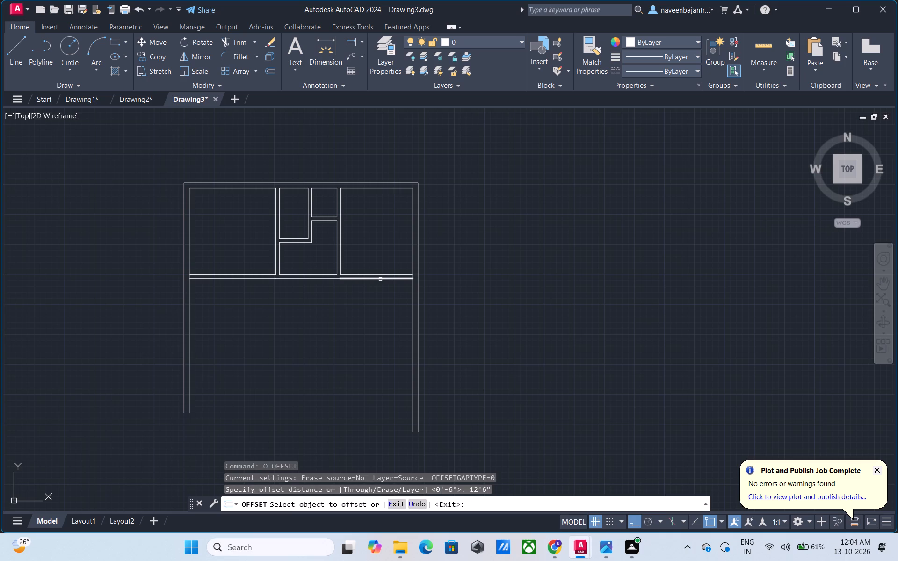
{"action": "left_click", "coordinate": [380, 279]}
{"action": "left_click", "coordinate": [377, 306]}
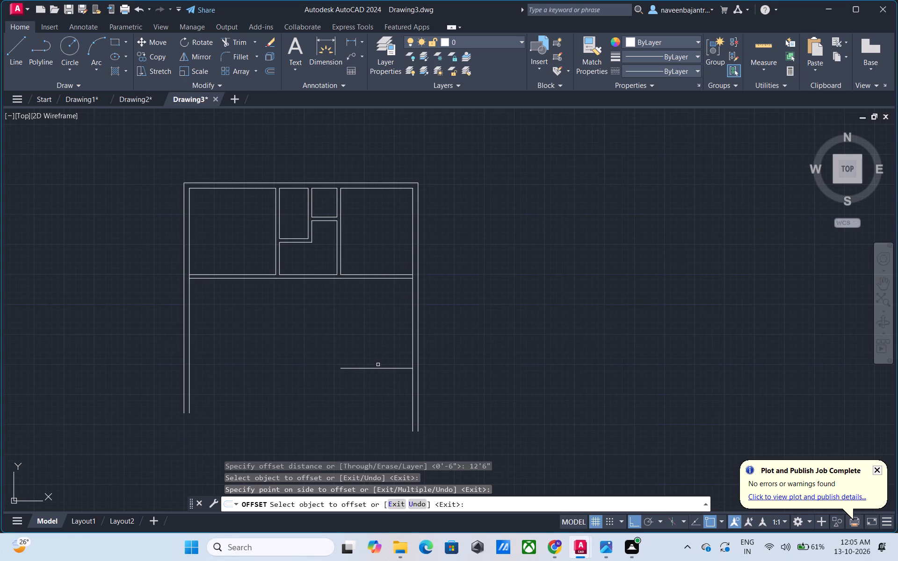
{"action": "key", "text": "Escape"}
Offset the new lower horizontal line 9" downward to form the second face of the bottom wall.
{"action": "type", "text": "O"}
{"action": "key", "text": "space"}
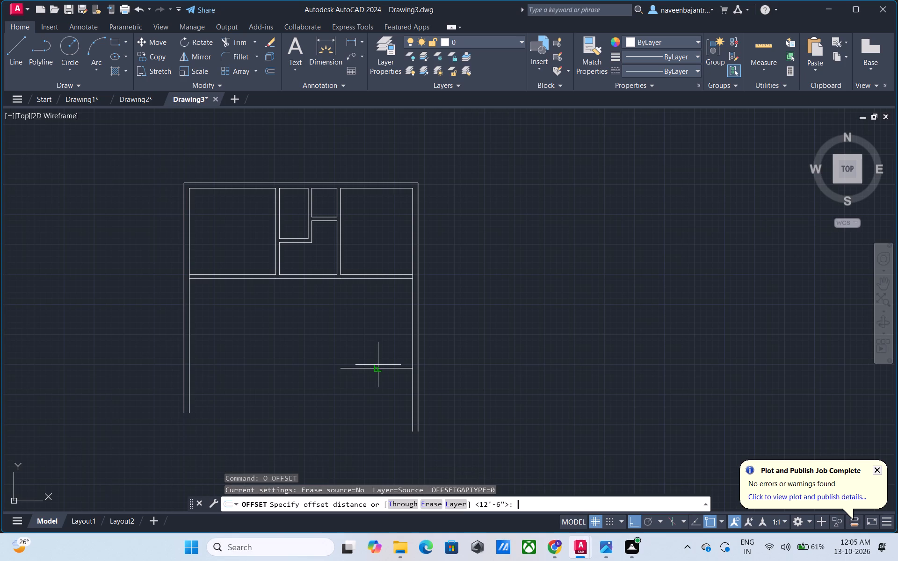
{"action": "key", "text": "9"}
{"action": "key", "text": "shift+quotedbl"}
{"action": "key", "text": "Return"}
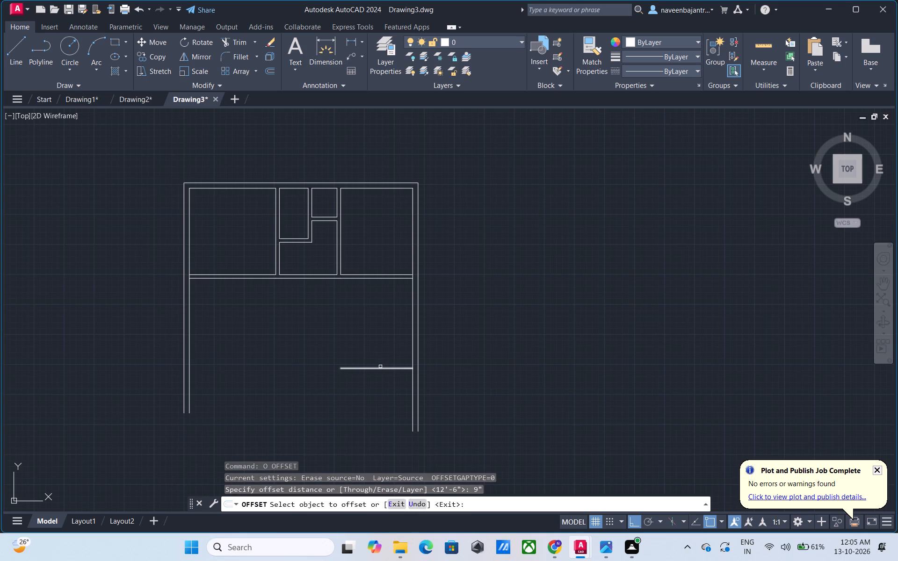
{"action": "left_click", "coordinate": [380, 367]}
{"action": "left_click", "coordinate": [380, 381]}
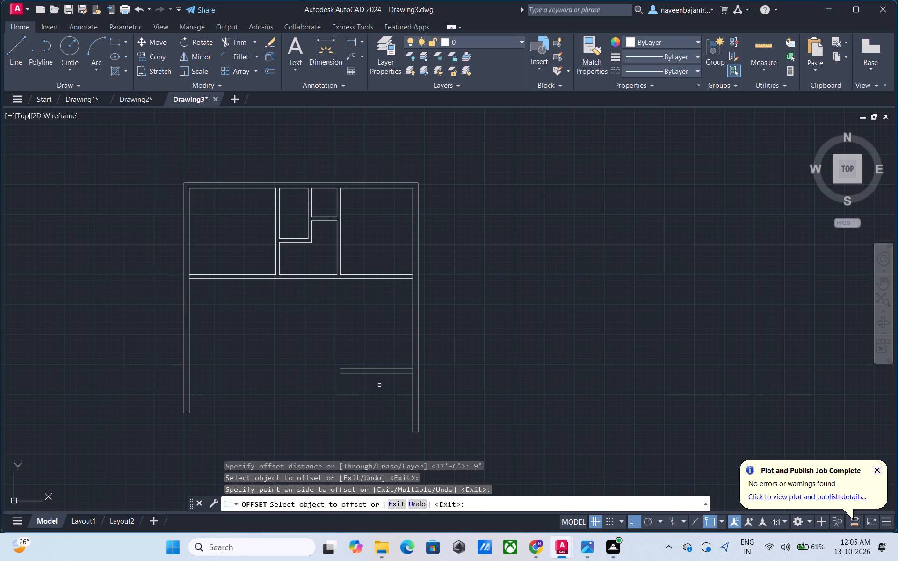
{"action": "key", "text": "Escape"}
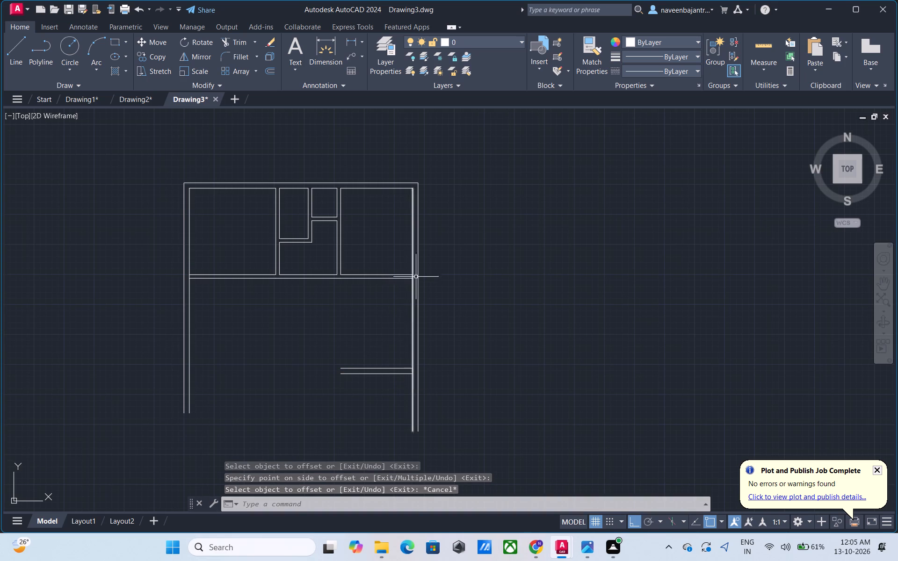
Trim the right outer wall's inner face between the two faces of the long horizontal partition, opening that junction.
{"action": "scroll", "coordinate": [416, 277], "scroll_direction": "up", "scroll_amount": 2}
{"action": "type", "text": "TR"}
{"action": "key", "text": "space"}
{"action": "key", "text": "space"}
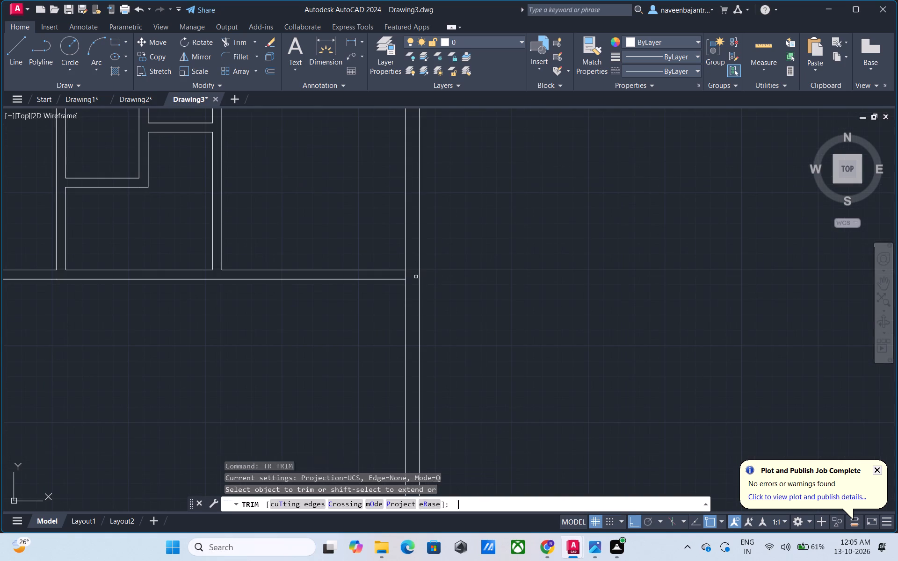
{"action": "left_click", "coordinate": [404, 275]}
{"action": "key", "text": "Escape"}
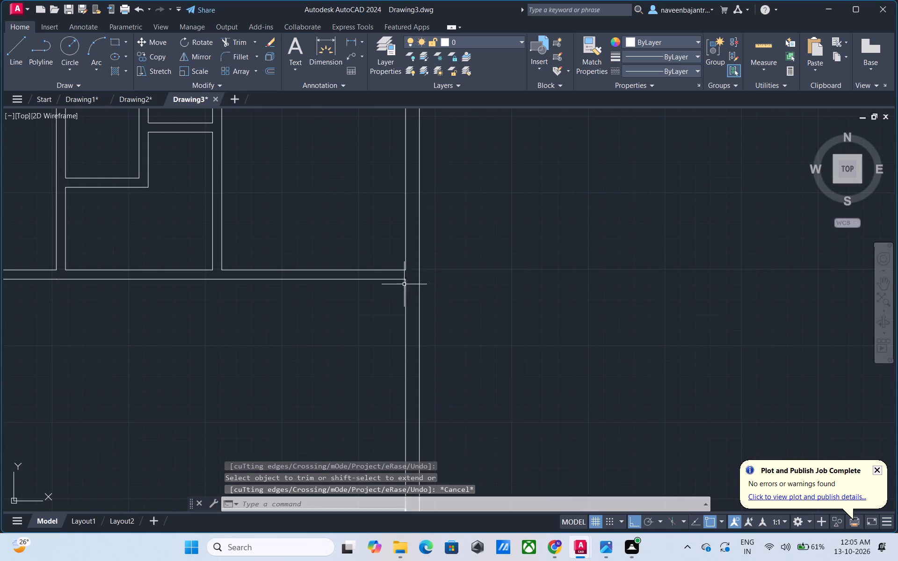
Trim the right outer wall's inner face between the two lines of the 9" bottom wall.
{"action": "scroll", "coordinate": [416, 314], "scroll_direction": "down", "scroll_amount": 1}
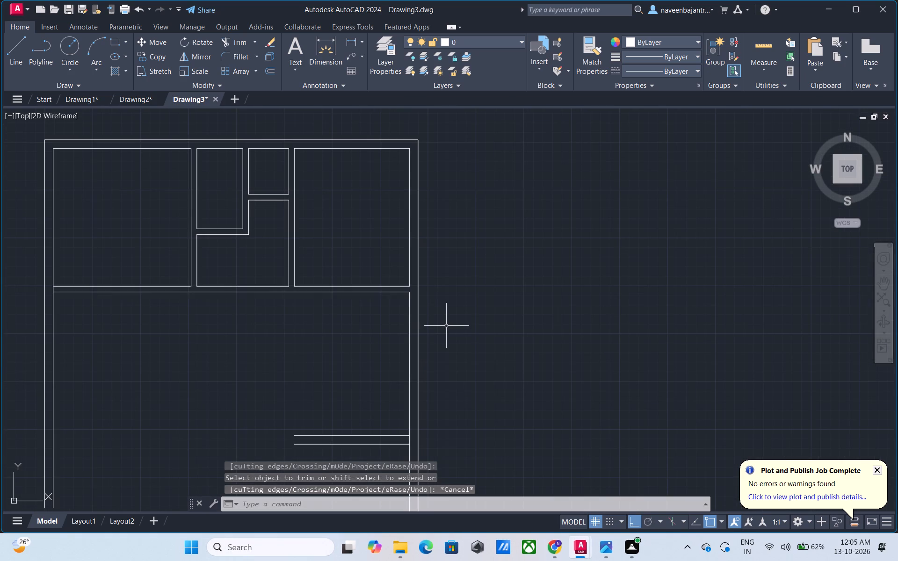
{"action": "middle_click", "coordinate": [446, 326]}
{"action": "middle_click_drag", "start_coordinate": [462, 345], "coordinate": [486, 288]}
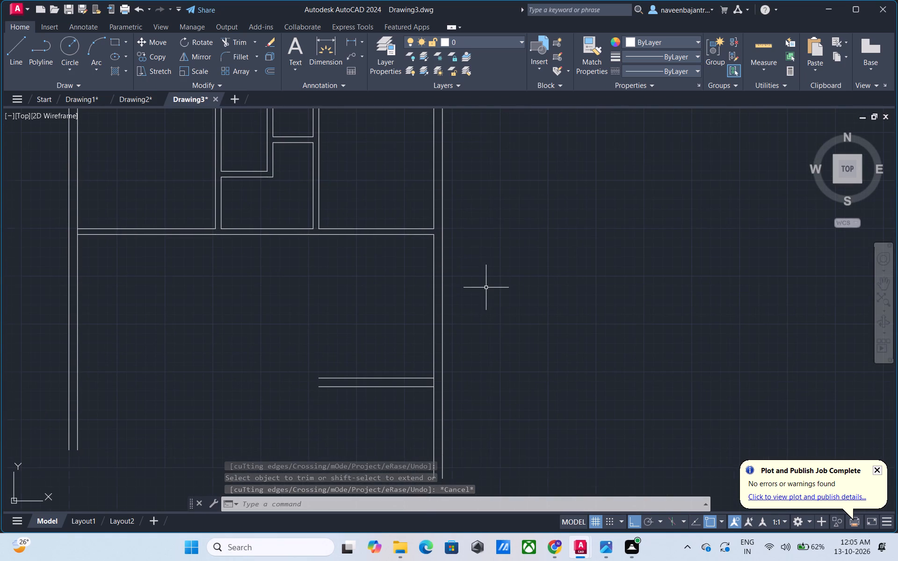
{"action": "key", "text": "Escape"}
{"action": "type", "text": "TR"}
{"action": "key", "text": "space"}
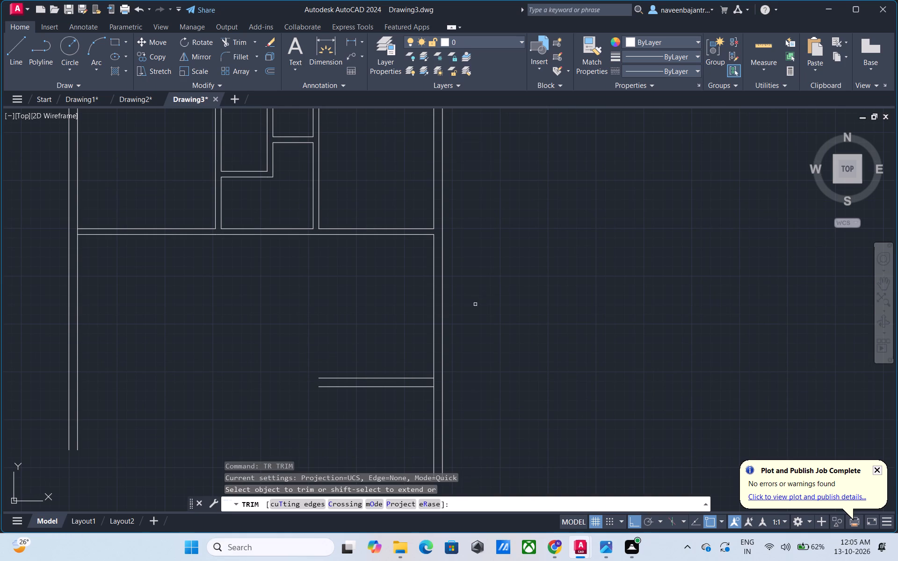
{"action": "left_click", "coordinate": [434, 381]}
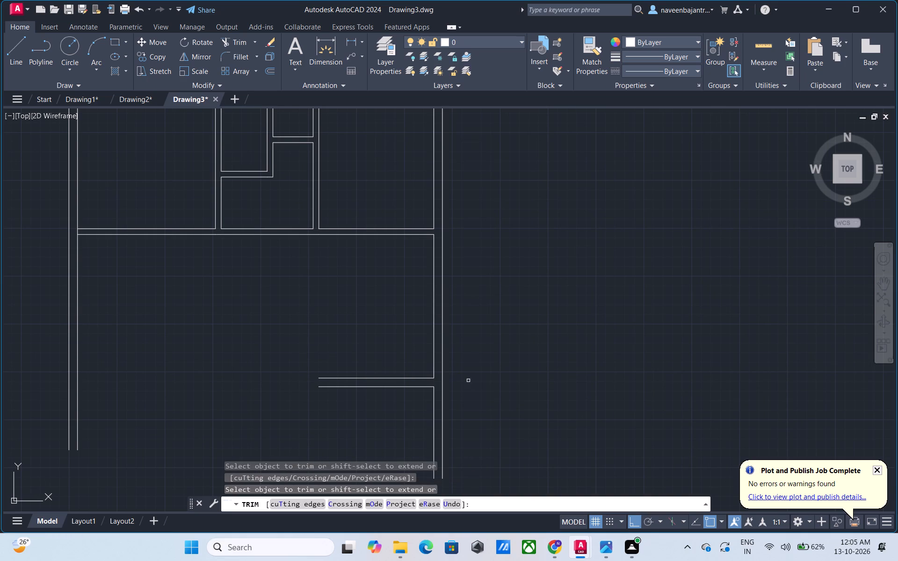
{"action": "key", "text": "Escape"}
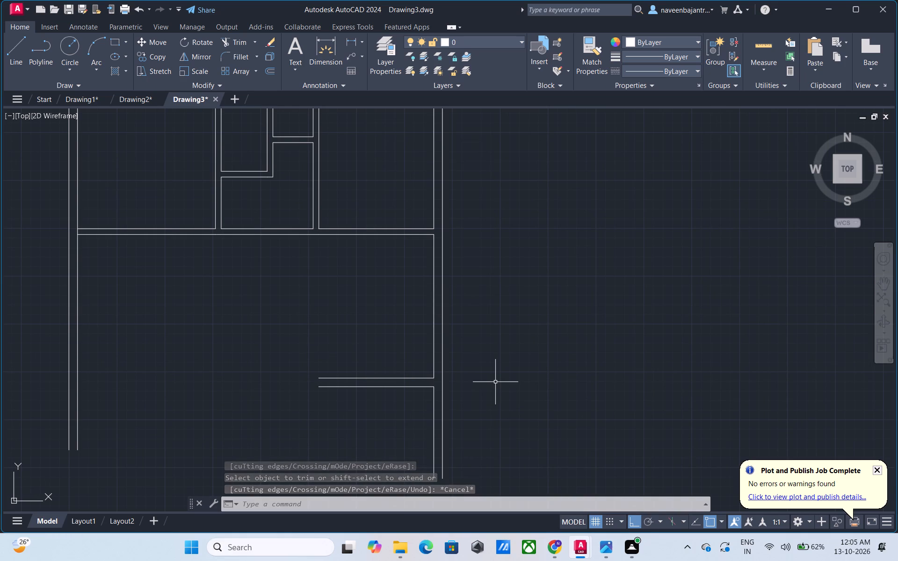
Offset the right outer wall's inner face 15'3" leftward into the lower area, between the long partition and the bottom wall.
{"action": "key", "text": "Escape"}
{"action": "key", "text": "o"}
{"action": "key", "text": "space"}
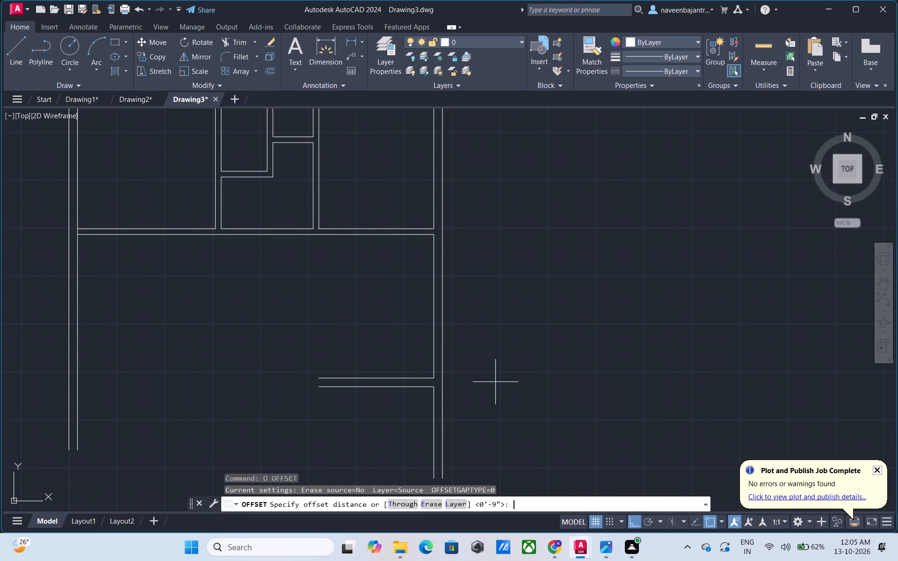
{"action": "type", "text": "15"}
{"action": "key", "text": "apostrophe"}
{"action": "type", "text": "3\""}
{"action": "key", "text": "Return"}
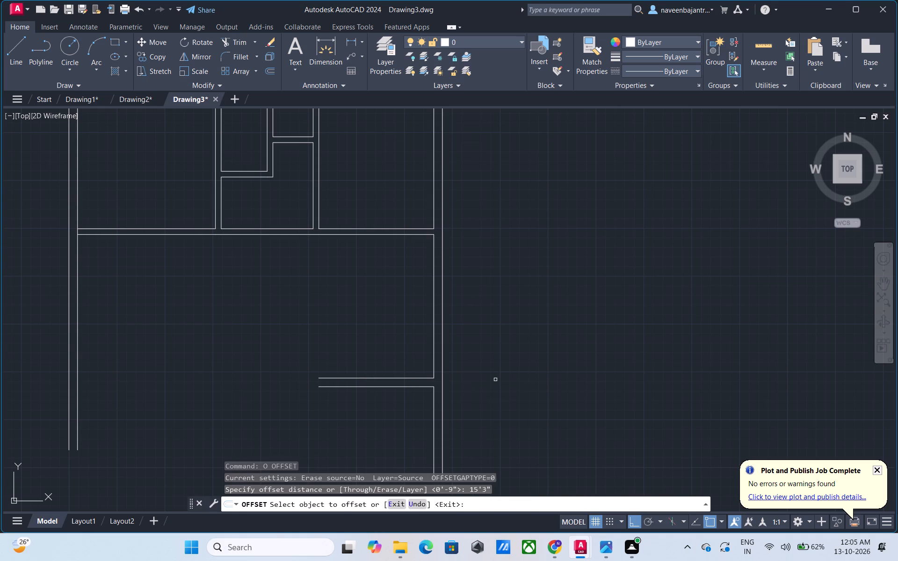
{"action": "left_click", "coordinate": [433, 330]}
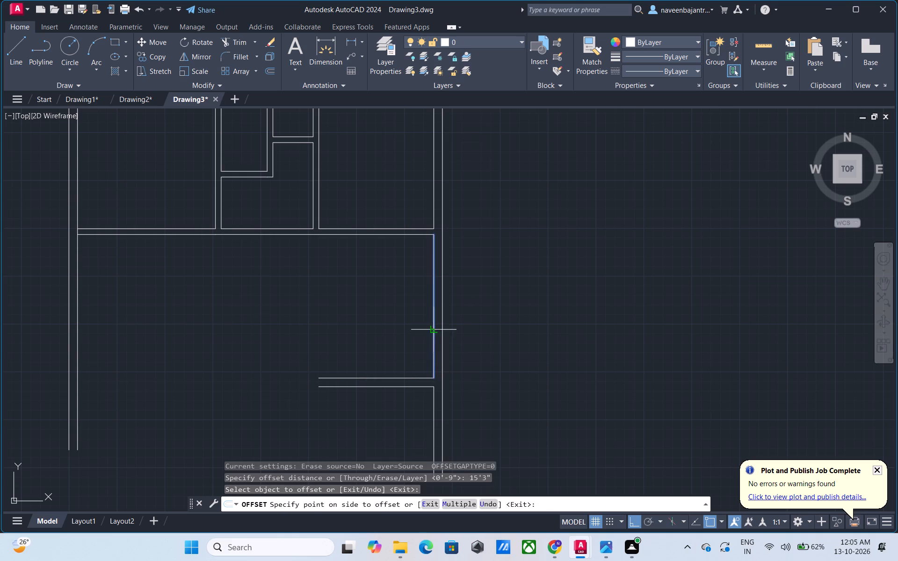
{"action": "left_click", "coordinate": [378, 332]}
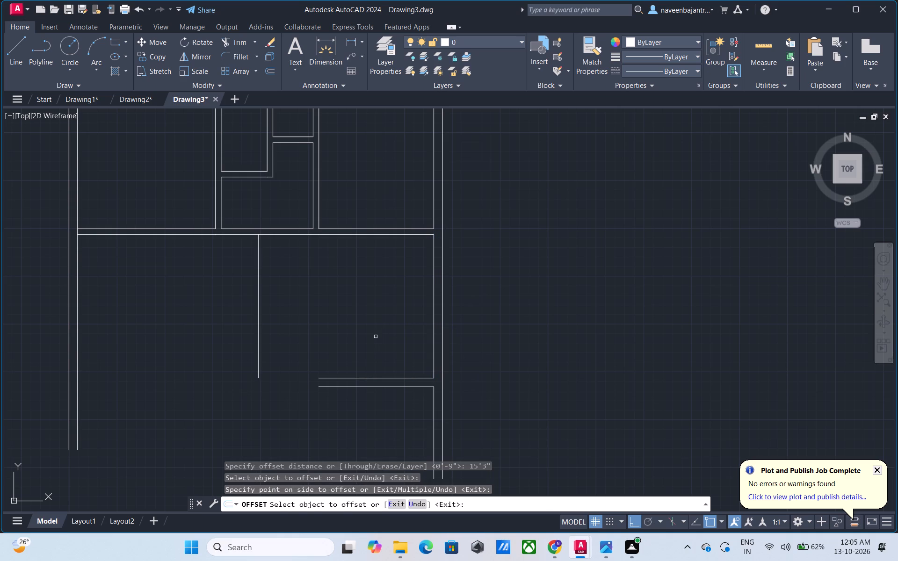
{"action": "key", "text": "Escape"}
Offset the new vertical line in the lower area 9" to the left to give the wall its thickness.
{"action": "key", "text": "o"}
{"action": "key", "text": "space"}
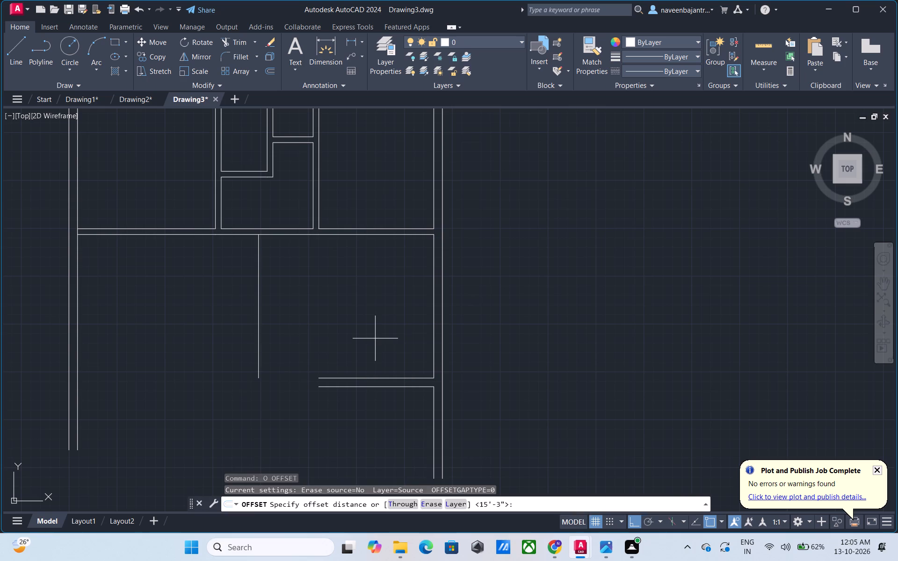
{"action": "key", "text": "9"}
{"action": "key", "text": "shift+quotedbl"}
{"action": "key", "text": "Return"}
{"action": "left_click", "coordinate": [259, 324]}
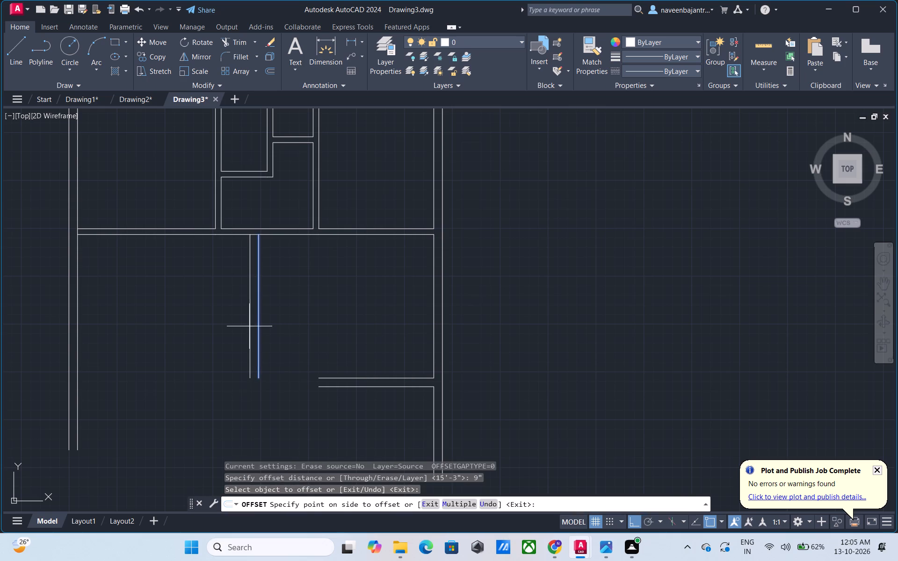
{"action": "left_click", "coordinate": [249, 326]}
{"action": "key", "text": "Escape"}
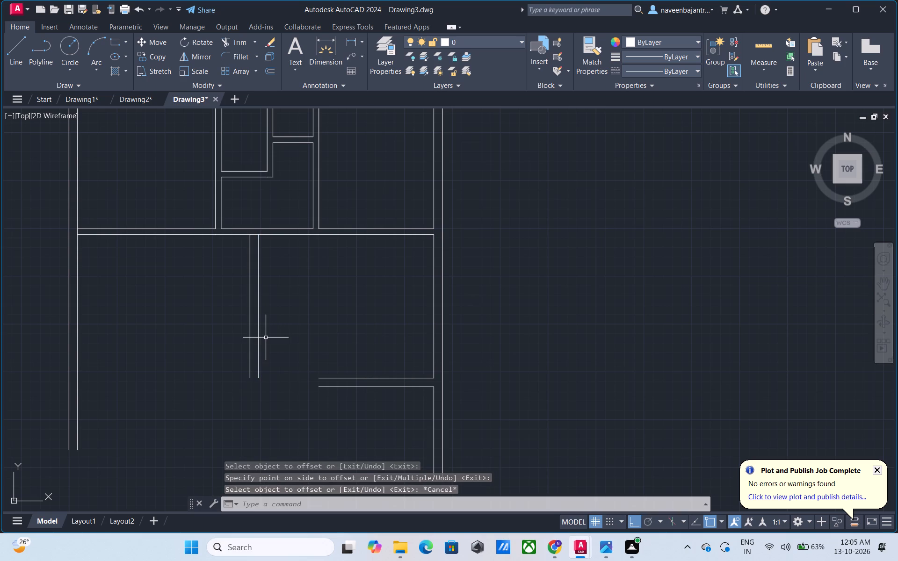
Draw lines from the left ends of both bottom wall faces, continuing them horizontally past the new 9" vertical wall.
{"action": "type", "text": "L"}
{"action": "key", "text": "space"}
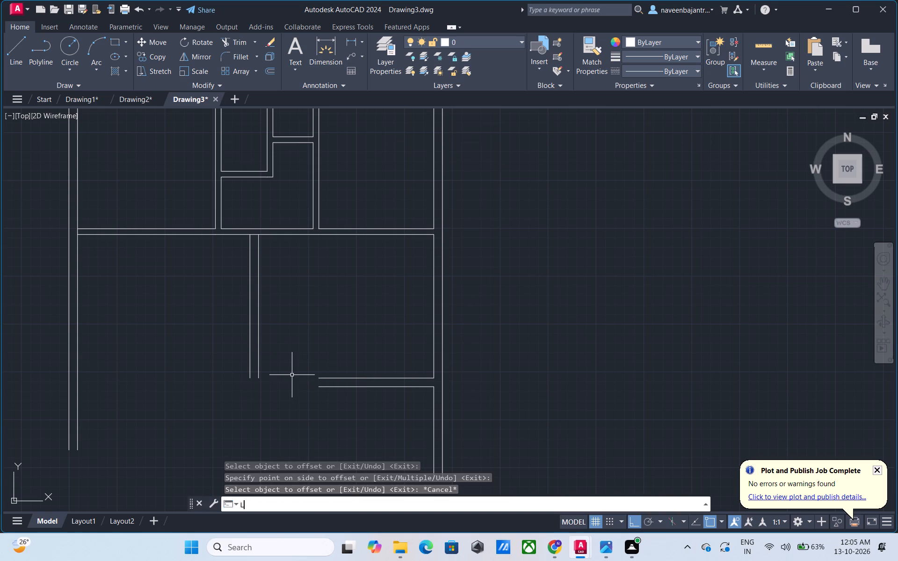
{"action": "left_click", "coordinate": [317, 378]}
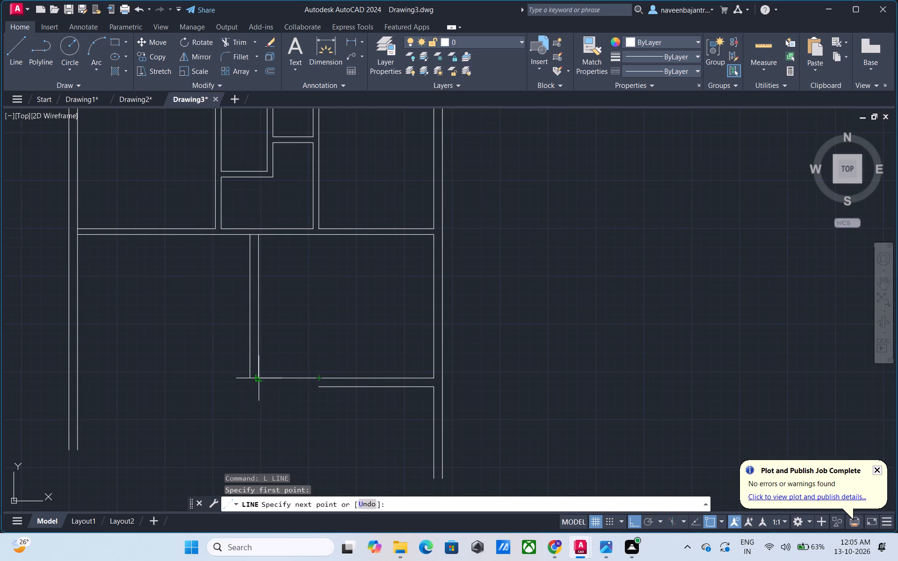
{"action": "left_click", "coordinate": [226, 381]}
{"action": "key", "text": "Escape"}
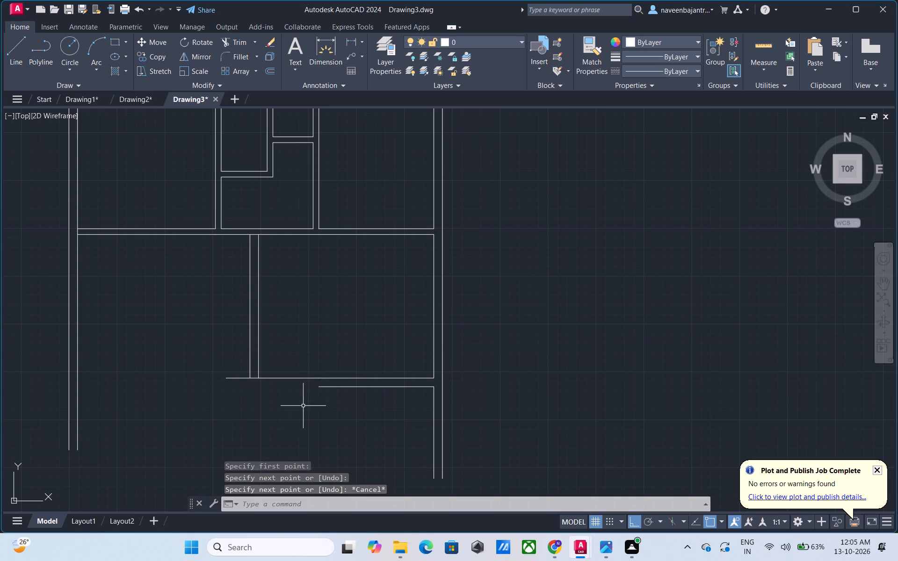
{"action": "key", "text": "l"}
{"action": "key", "text": "space"}
{"action": "left_click", "coordinate": [316, 388]}
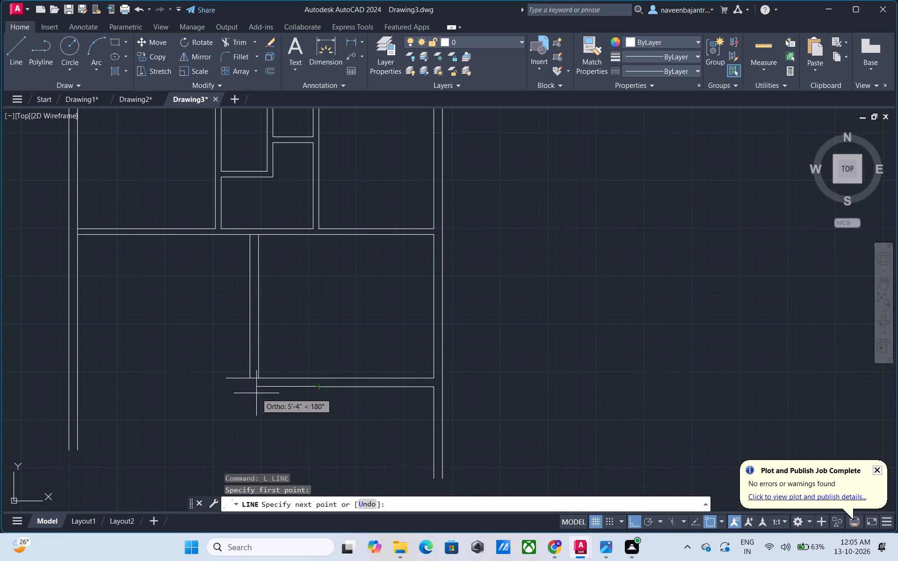
{"action": "left_click", "coordinate": [221, 392]}
{"action": "key", "text": "Escape"}
Draw a line from the lower end of the 9" vertical wall's left face down across the bottom wall's lower face.
{"action": "type", "text": "L"}
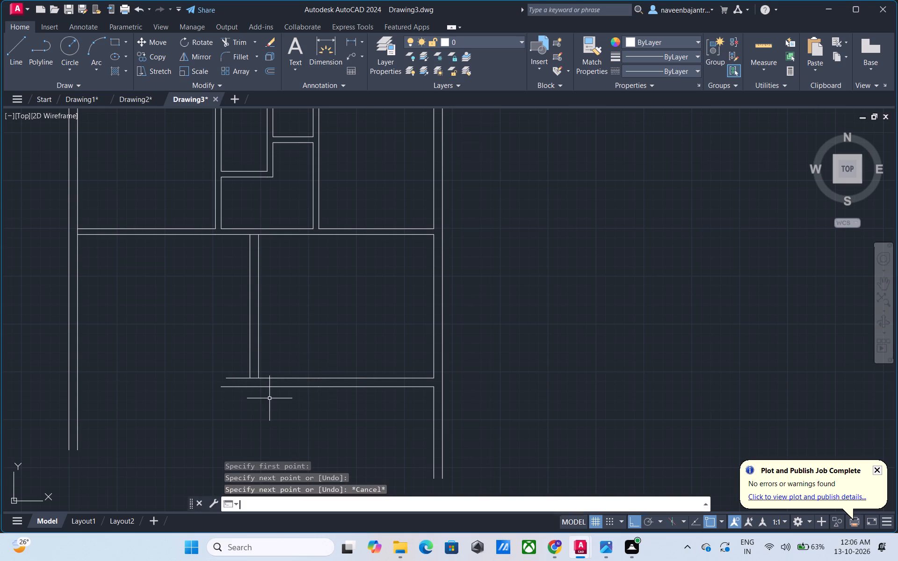
{"action": "key", "text": "space"}
{"action": "scroll", "coordinate": [257, 384], "scroll_direction": "up", "scroll_amount": 1}
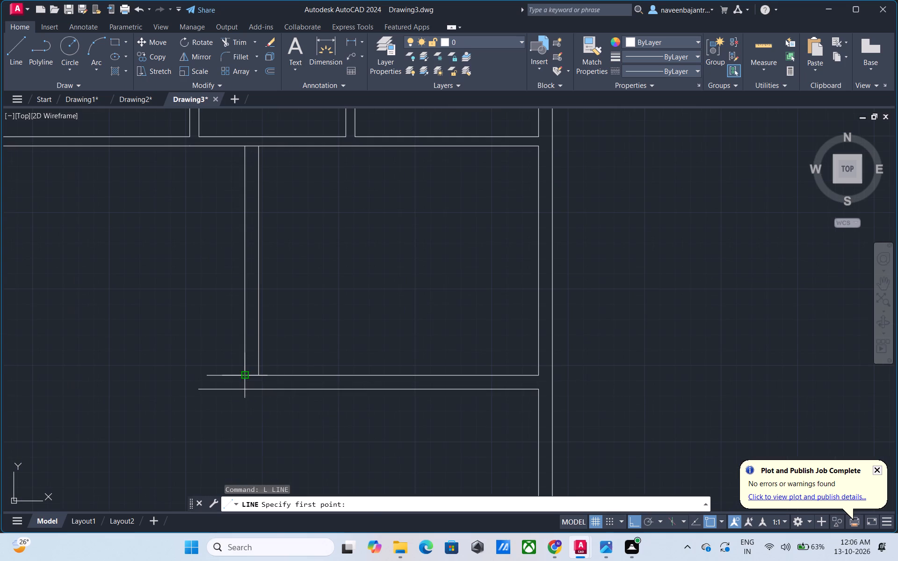
{"action": "left_click", "coordinate": [247, 375]}
{"action": "left_click", "coordinate": [247, 397]}
{"action": "key", "text": "Escape"}
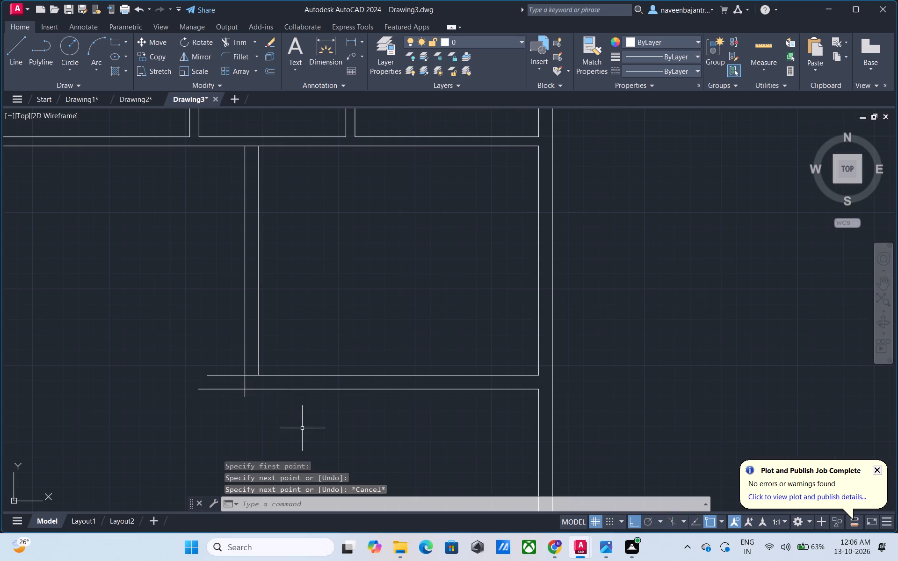
Draw a line from the lower end of the 9" vertical wall's right face down across the bottom wall's lower face.
{"action": "key", "text": "l"}
{"action": "key", "text": "space"}
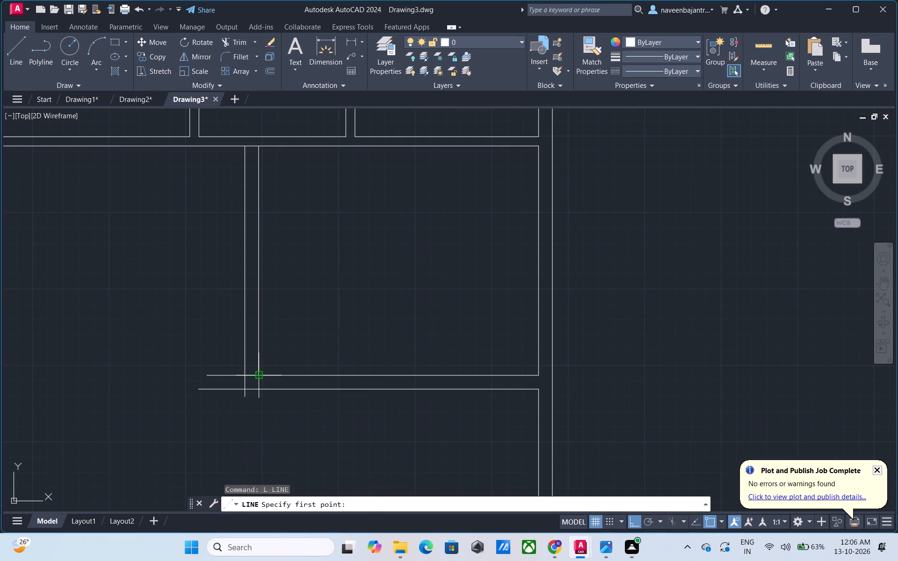
{"action": "left_click", "coordinate": [262, 377]}
{"action": "left_click", "coordinate": [262, 403]}
{"action": "key", "text": "Escape"}
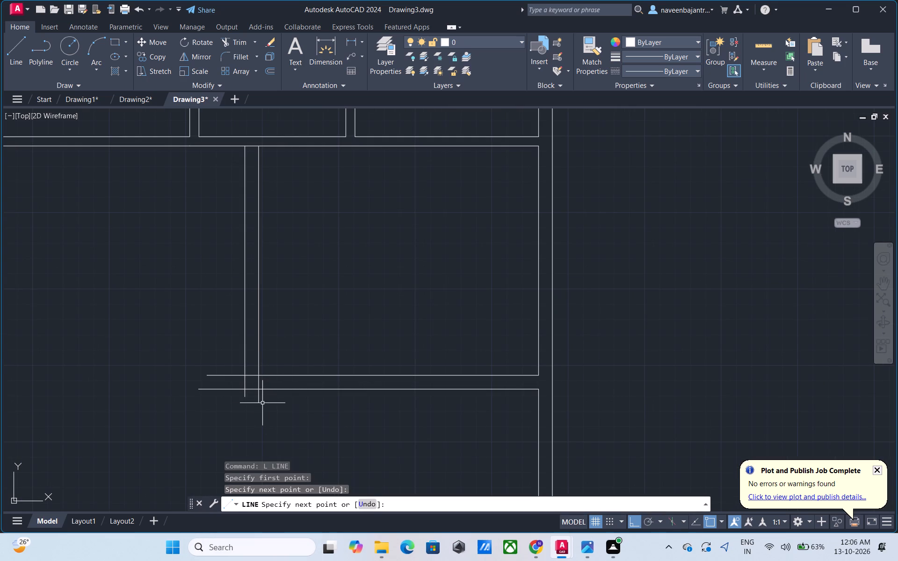
Trim the overhanging and crossing line ends where the 9" vertical wall meets the bottom wall, leaving a clean corner.
{"action": "type", "text": "TR"}
{"action": "key", "text": "space"}
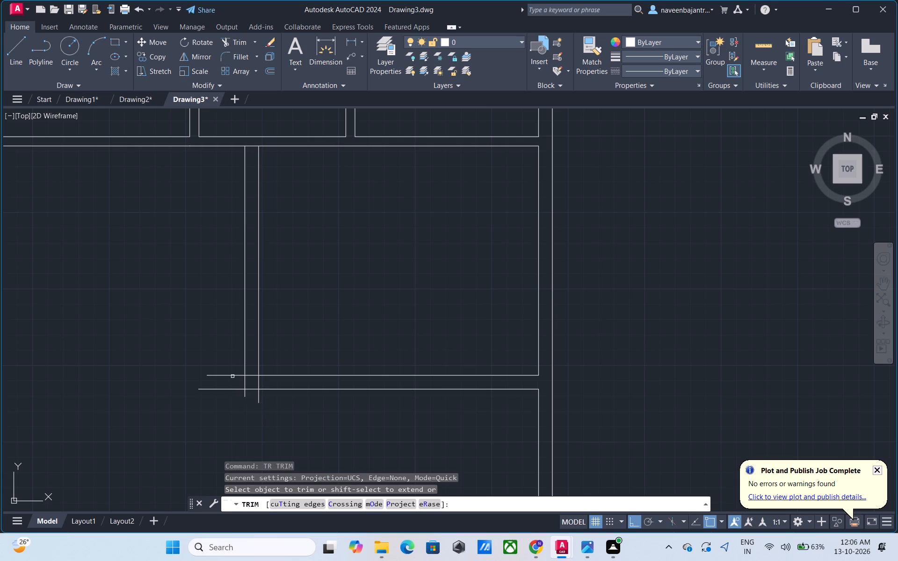
{"action": "left_click", "coordinate": [232, 376]}
{"action": "left_click", "coordinate": [233, 390]}
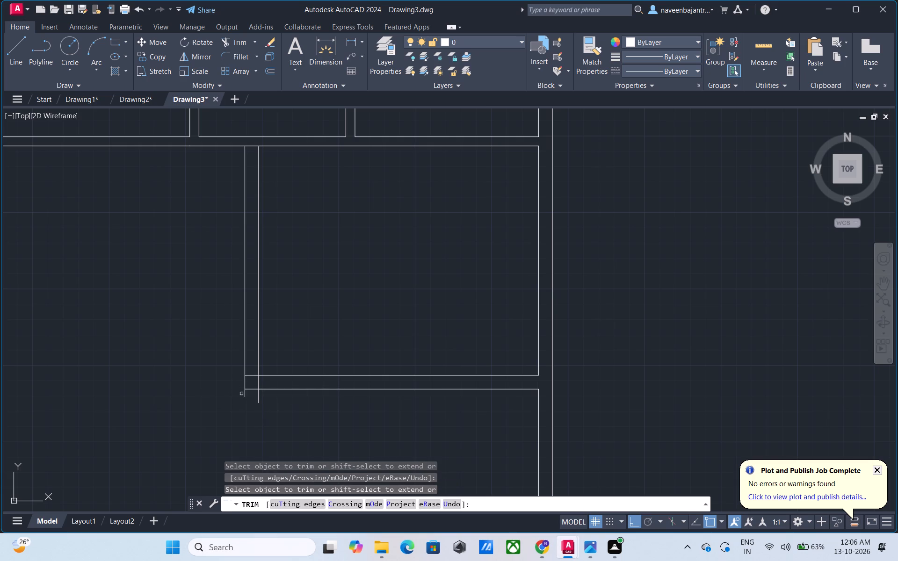
{"action": "left_click", "coordinate": [244, 394]}
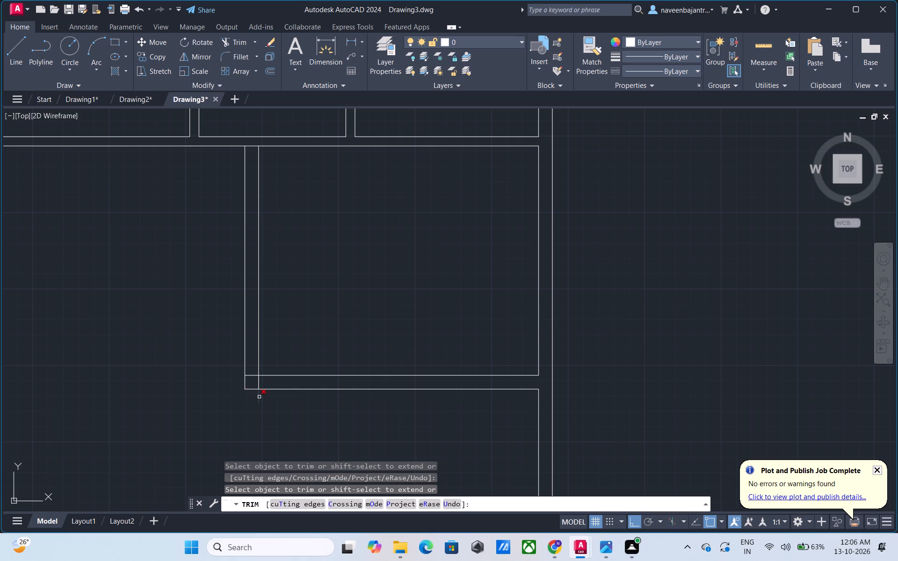
{"action": "left_click", "coordinate": [259, 397]}
{"action": "left_click", "coordinate": [251, 376]}
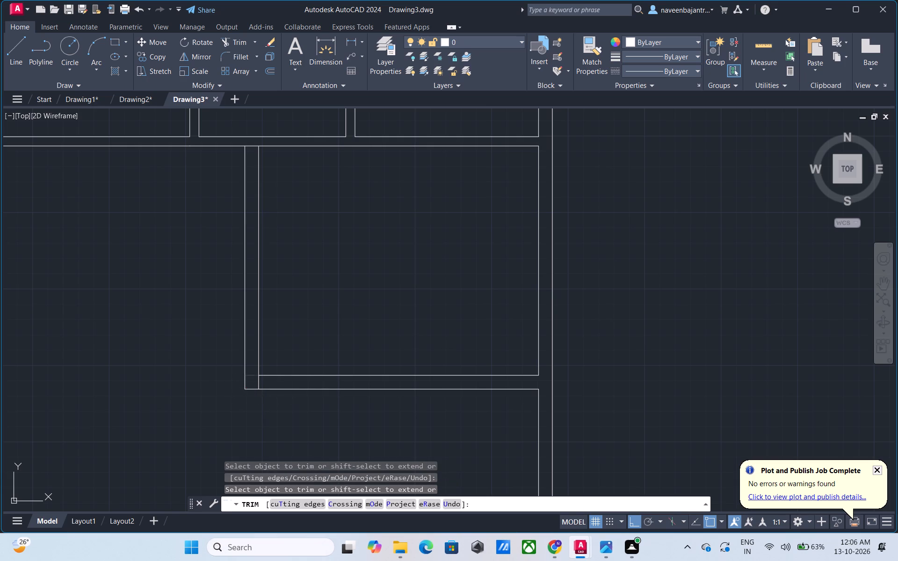
{"action": "left_click", "coordinate": [258, 384]}
Trim the long partition's lower line between the two faces of the 9" vertical wall to open their junction.
{"action": "scroll", "coordinate": [264, 152], "scroll_direction": "up", "scroll_amount": 1}
{"action": "left_click", "coordinate": [244, 144]}
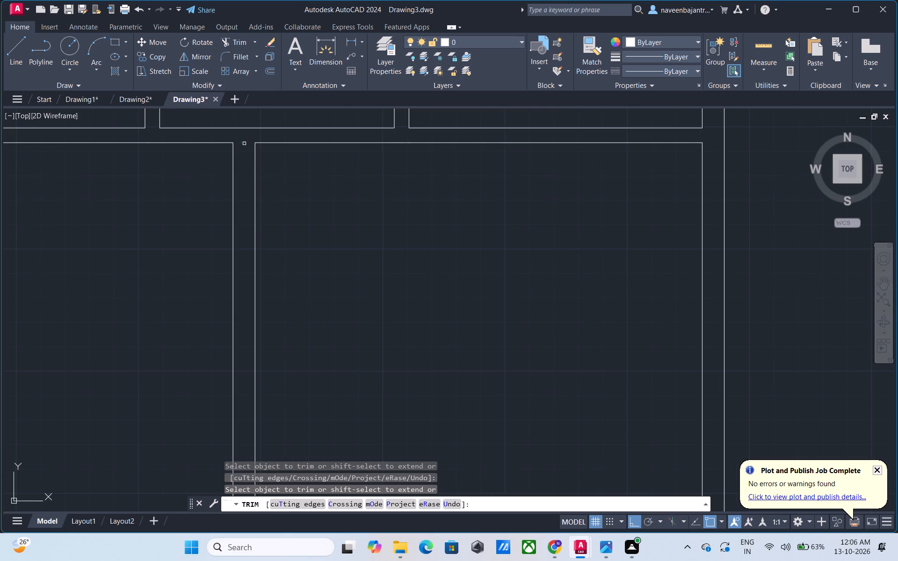
{"action": "scroll", "coordinate": [341, 231], "scroll_direction": "down", "scroll_amount": 2}
{"action": "key", "text": "Escape"}
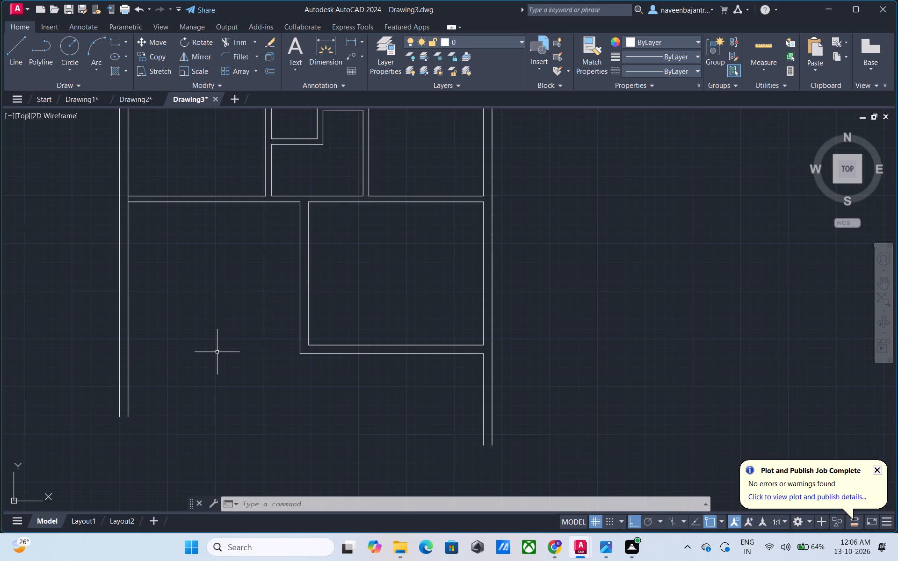
Draw a horizontal line from the lower end of the left outer wall's outer face rightward past the 9" vertical wall.
{"action": "middle_click_drag", "start_coordinate": [217, 352], "coordinate": [231, 328]}
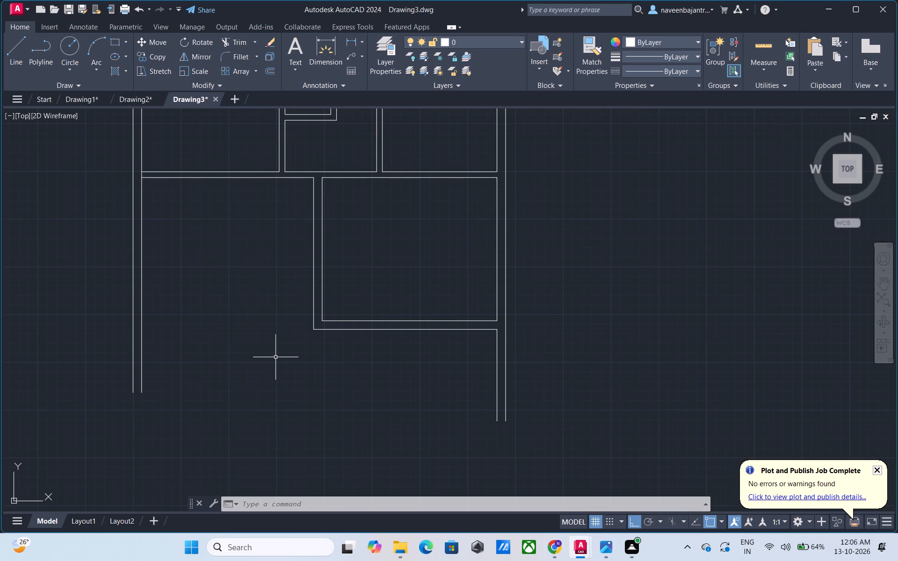
{"action": "key", "text": "Escape"}
{"action": "type", "text": "L"}
{"action": "key", "text": "space"}
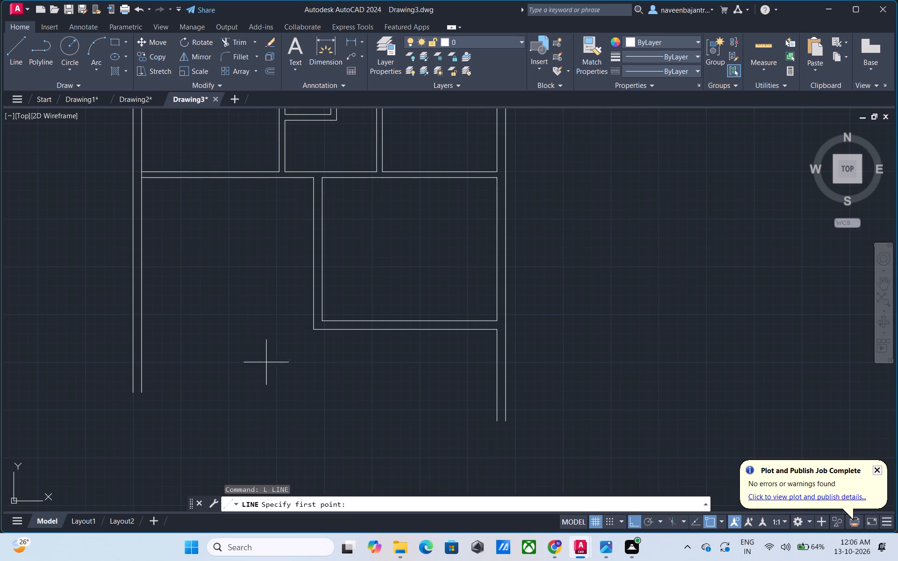
{"action": "left_click", "coordinate": [130, 395]}
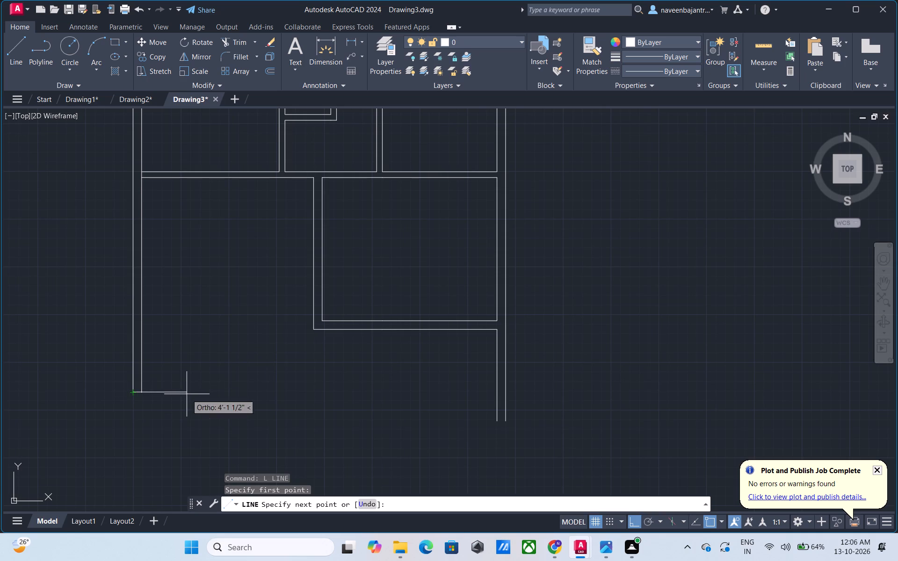
{"action": "left_click", "coordinate": [344, 382]}
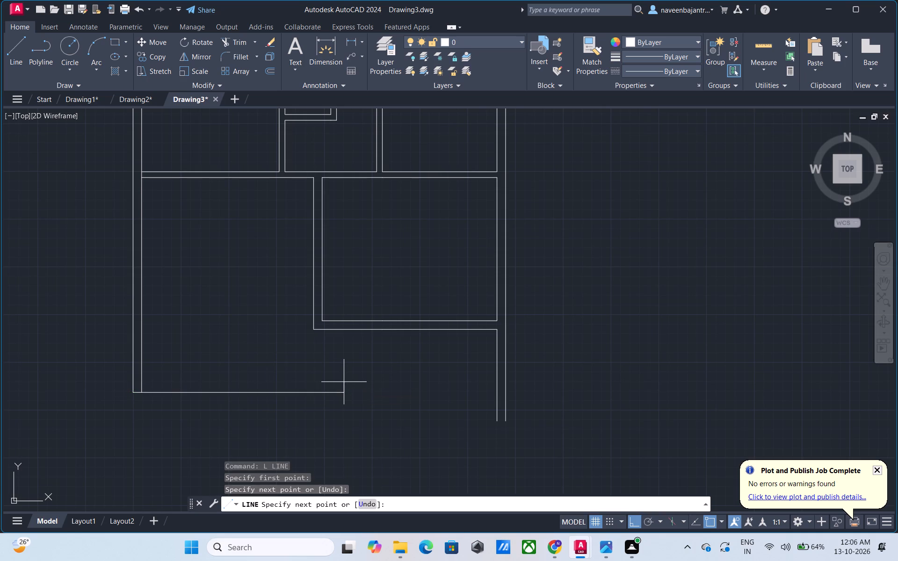
{"action": "key", "text": "Escape"}
Draw lines continuing both faces of the 9" vertical wall from the lower room's corner down past the new bottom line.
{"action": "key", "text": "l"}
{"action": "key", "text": "space"}
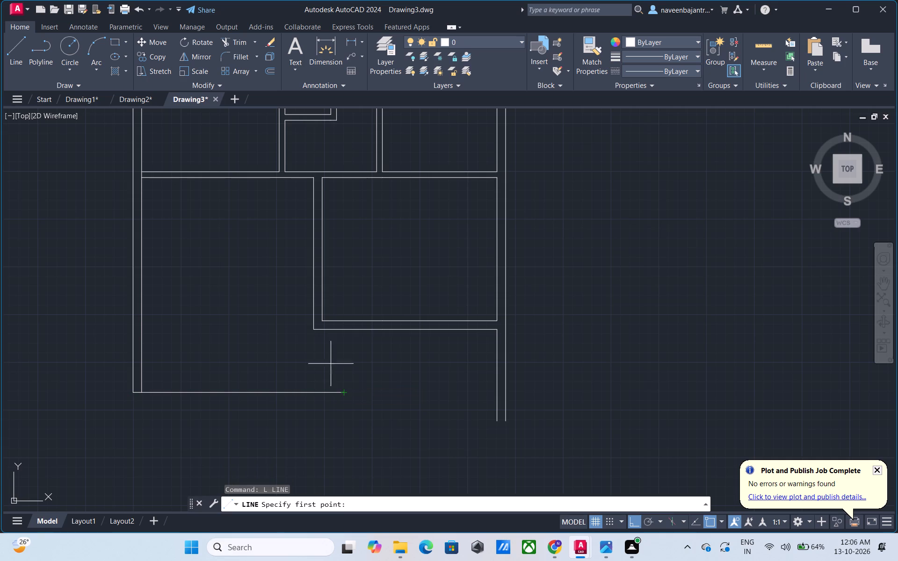
{"action": "left_click", "coordinate": [322, 323]}
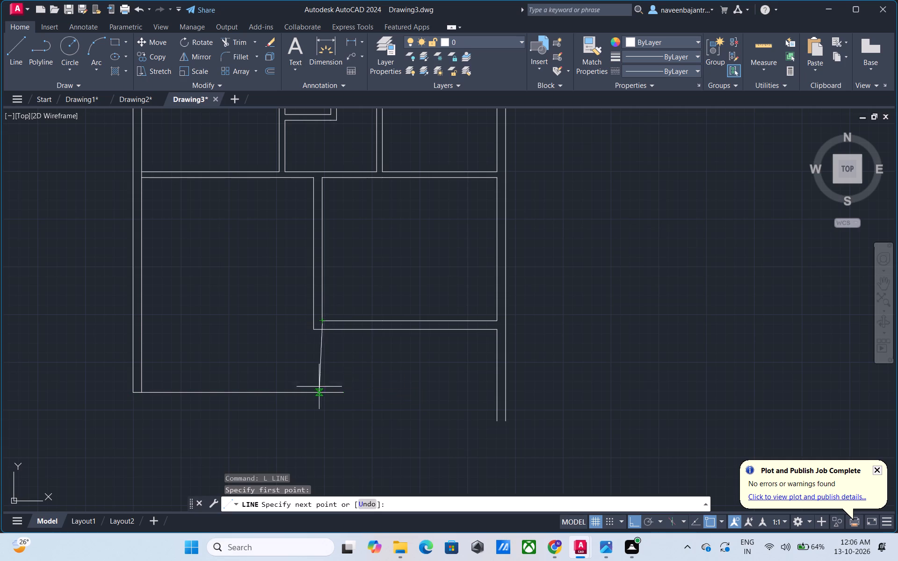
{"action": "left_click", "coordinate": [320, 400]}
{"action": "key", "text": "Escape"}
{"action": "key", "text": "l"}
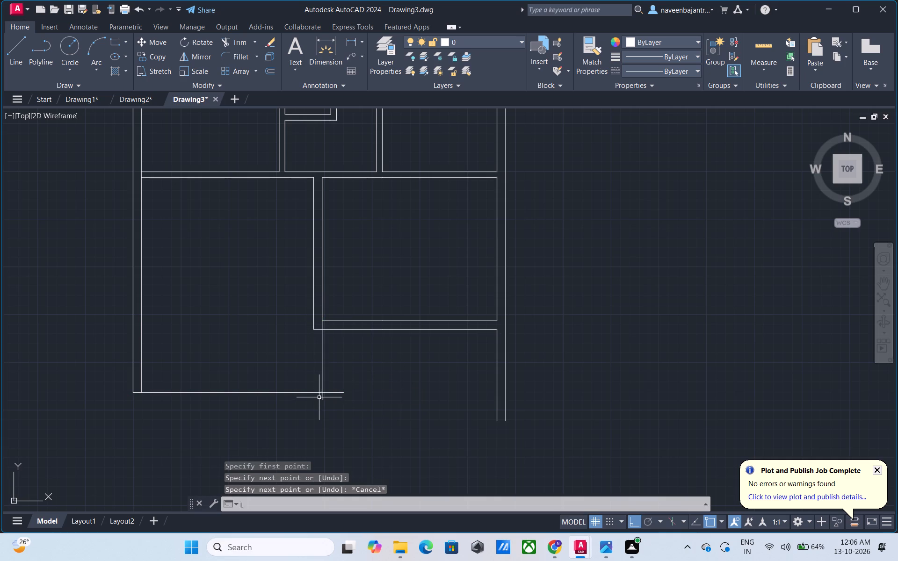
{"action": "key", "text": "space"}
{"action": "left_click", "coordinate": [312, 331]}
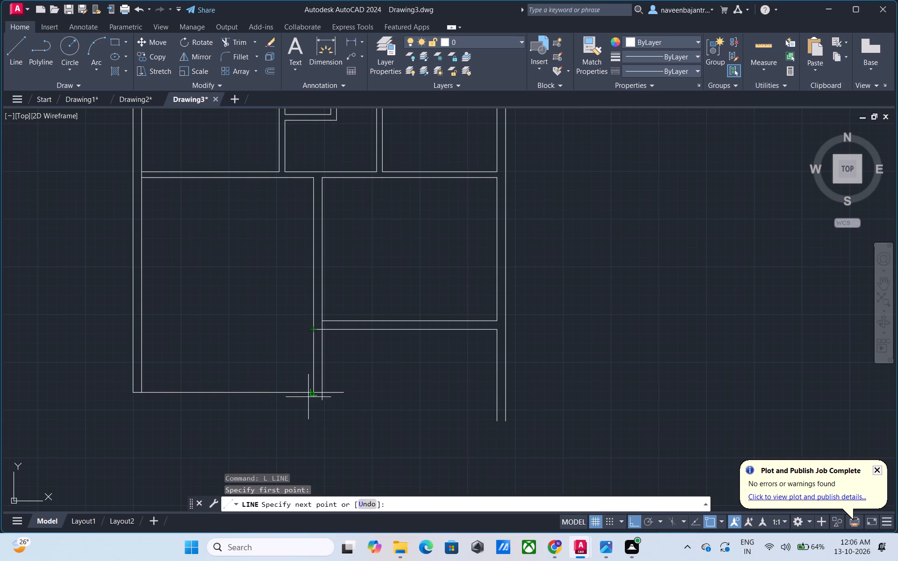
{"action": "left_click", "coordinate": [309, 405]}
{"action": "key", "text": "Escape"}
Trim the overhanging ends at the lower-left room's bottom right corner and the crossing lines at the wall junction above it.
{"action": "key", "text": "t"}
{"action": "key", "text": "r"}
{"action": "key", "text": "space"}
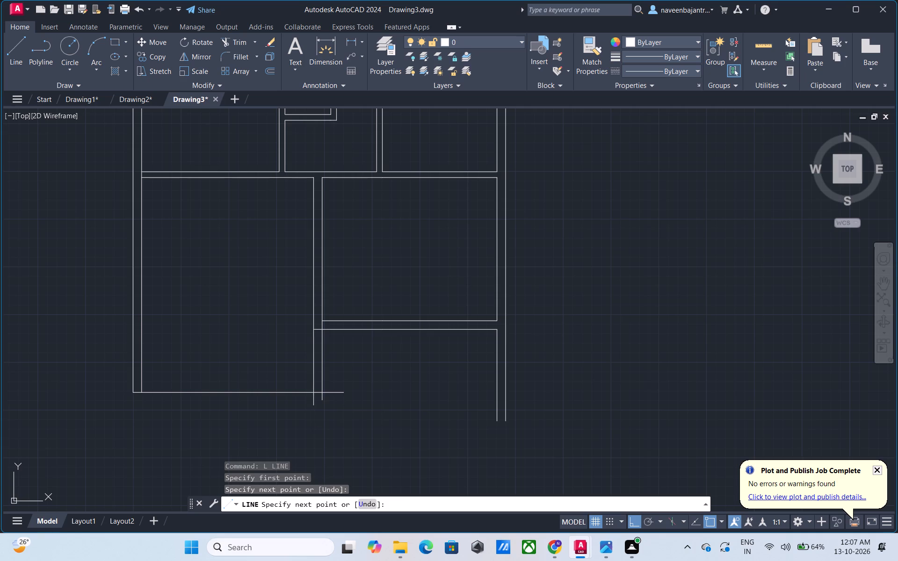
{"action": "left_click", "coordinate": [313, 403]}
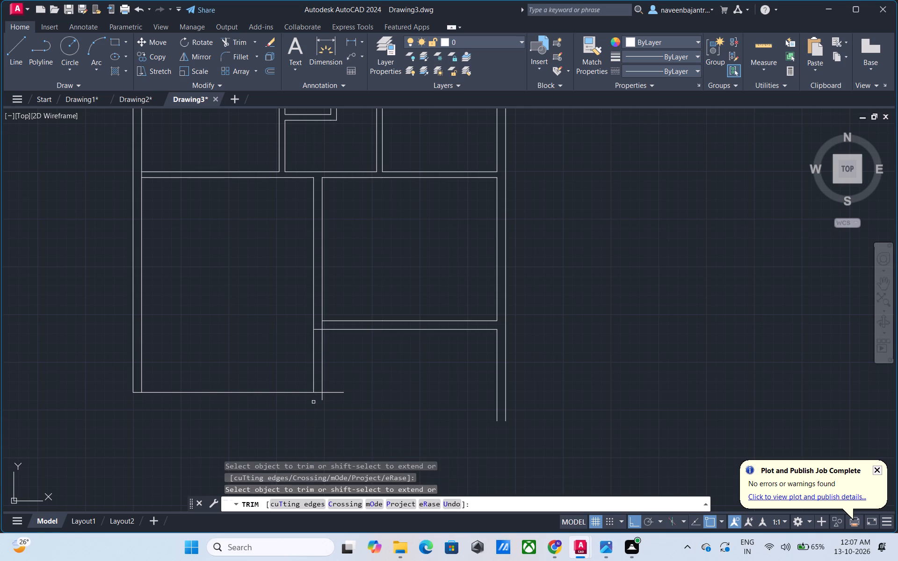
{"action": "left_click", "coordinate": [320, 400]}
{"action": "left_click", "coordinate": [326, 394]}
{"action": "left_click", "coordinate": [317, 331]}
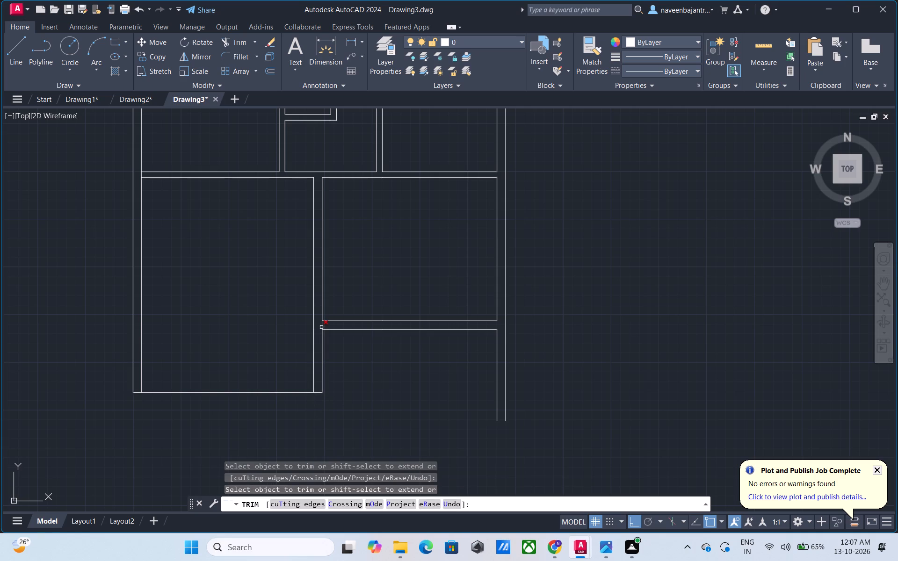
{"action": "left_click", "coordinate": [321, 327]}
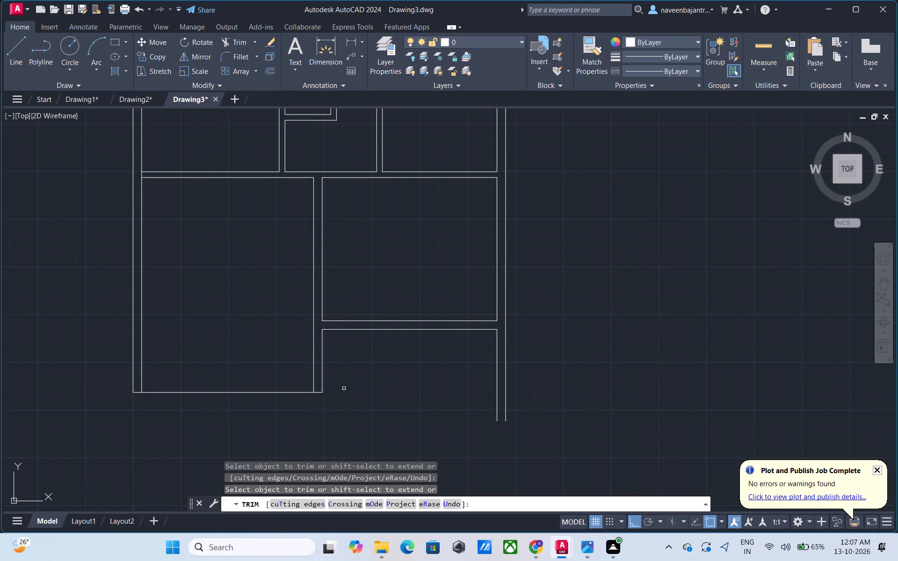
{"action": "key", "text": "Escape"}
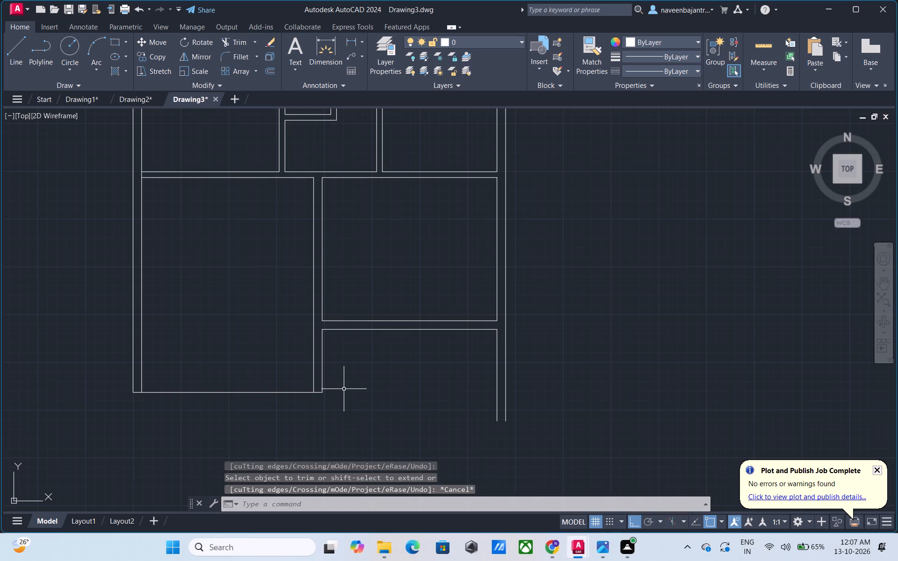
Offset the lower-left room's bottom line 9" upward to give the bottom wall its thickness.
{"action": "key", "text": "o"}
{"action": "key", "text": "space"}
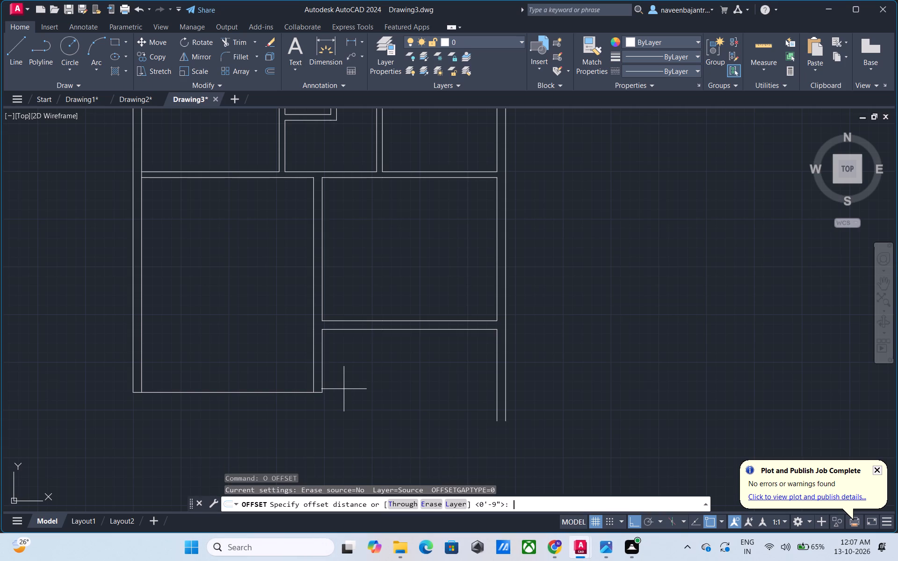
{"action": "key", "text": "9"}
{"action": "key", "text": "shift+quotedbl"}
{"action": "key", "text": "Return"}
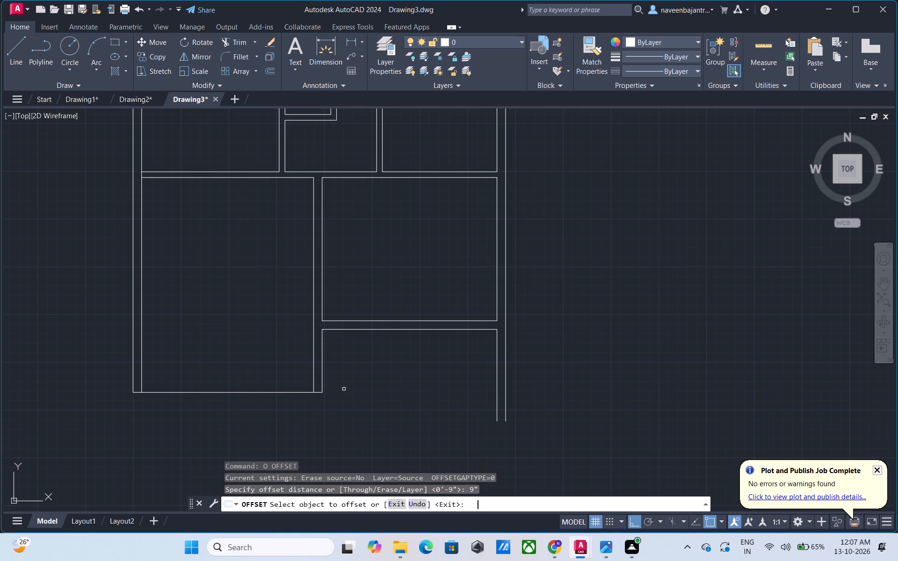
{"action": "left_click", "coordinate": [279, 394]}
{"action": "left_click", "coordinate": [280, 380]}
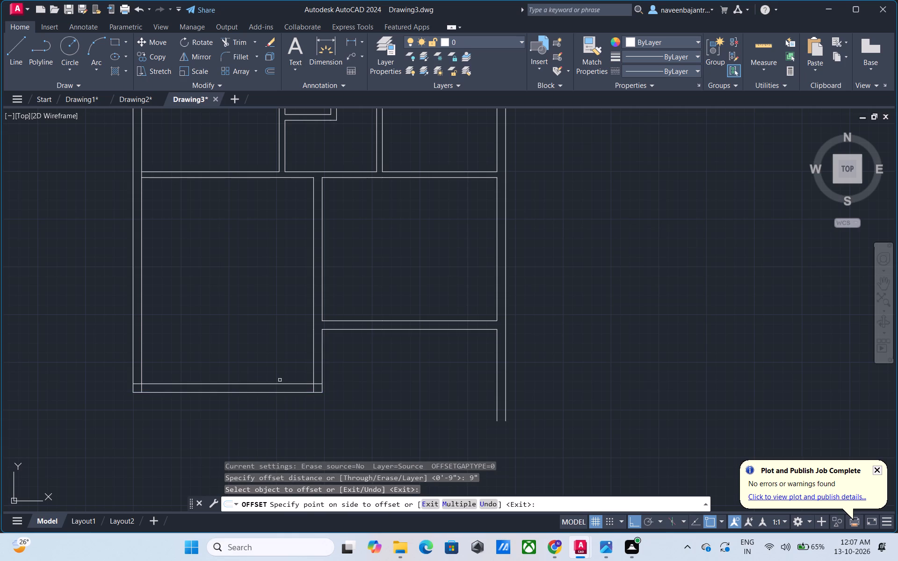
{"action": "key", "text": "Escape"}
Trim the crossing inner lines at both bottom corners of the lower-left room.
{"action": "type", "text": "TR"}
{"action": "key", "text": "space"}
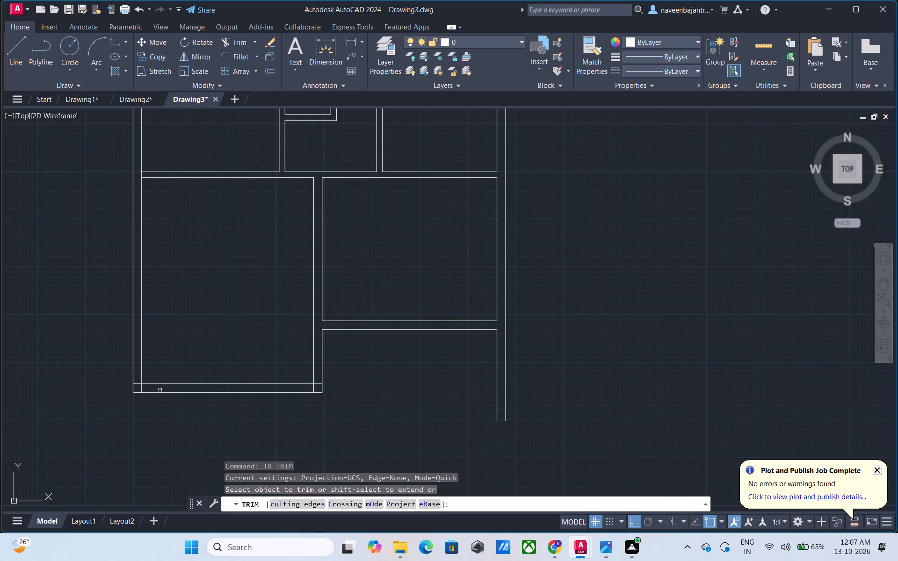
{"action": "left_click", "coordinate": [138, 384]}
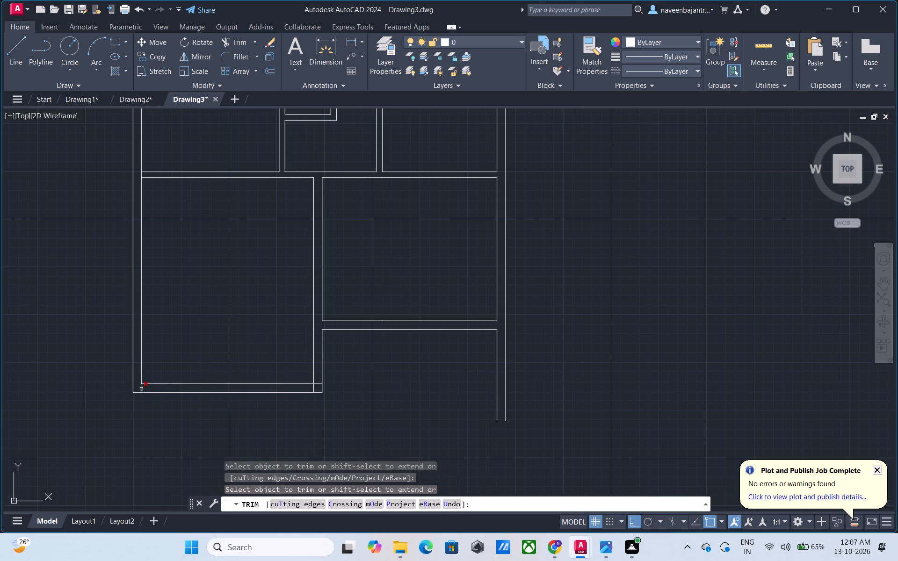
{"action": "left_click", "coordinate": [141, 389]}
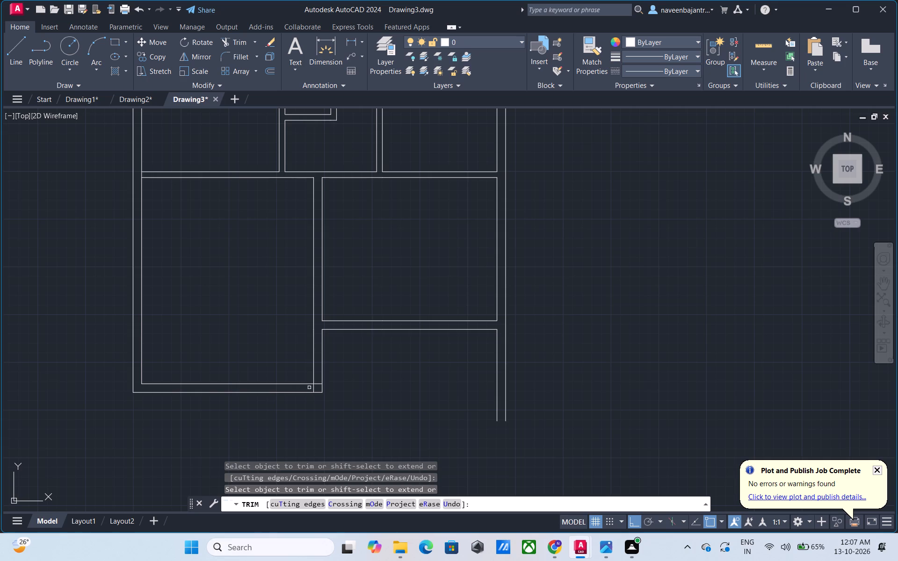
{"action": "left_click", "coordinate": [312, 388]}
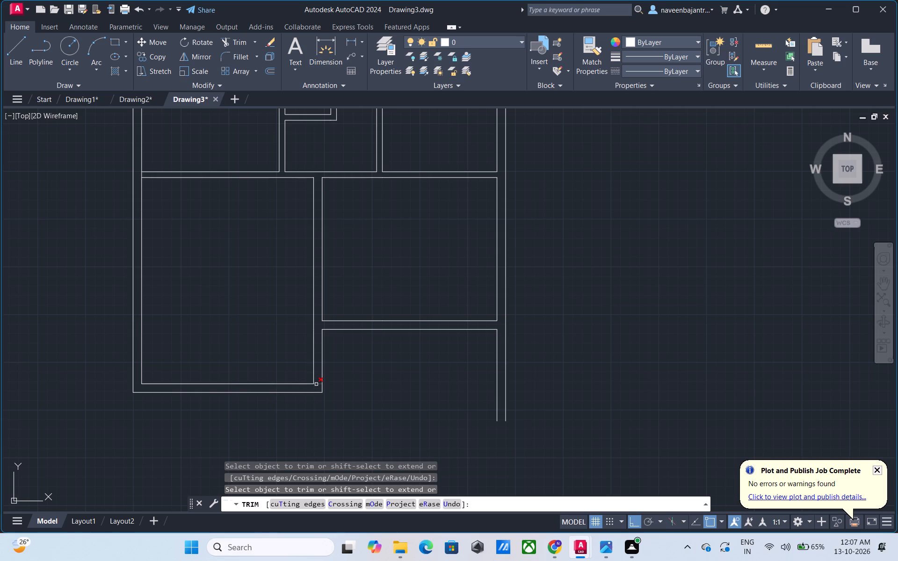
{"action": "left_click", "coordinate": [316, 384]}
{"action": "key", "text": "Escape"}
Offset the inner face of the lower-left room's bottom wall 11' upward into the room.
{"action": "type", "text": "O 11'"}
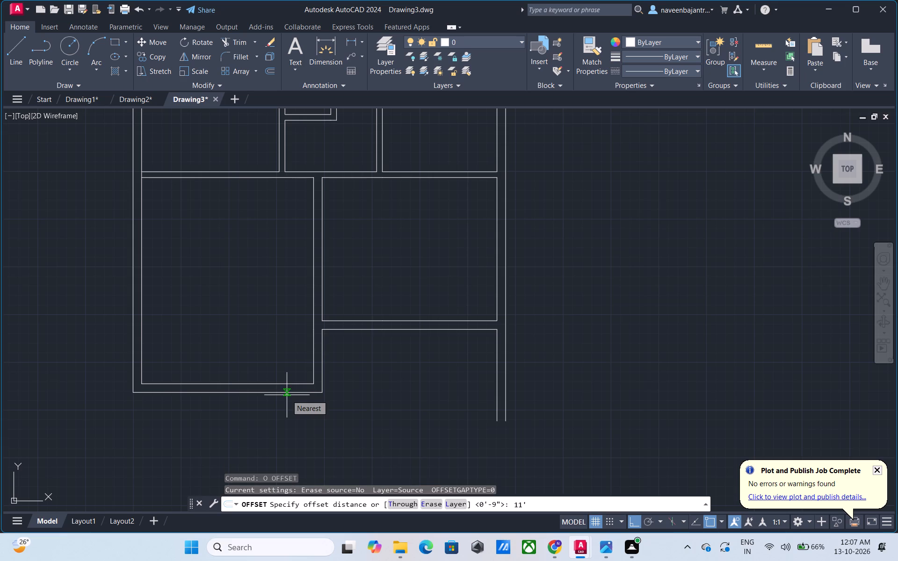
{"action": "key", "text": "space"}
{"action": "left_click", "coordinate": [280, 384]}
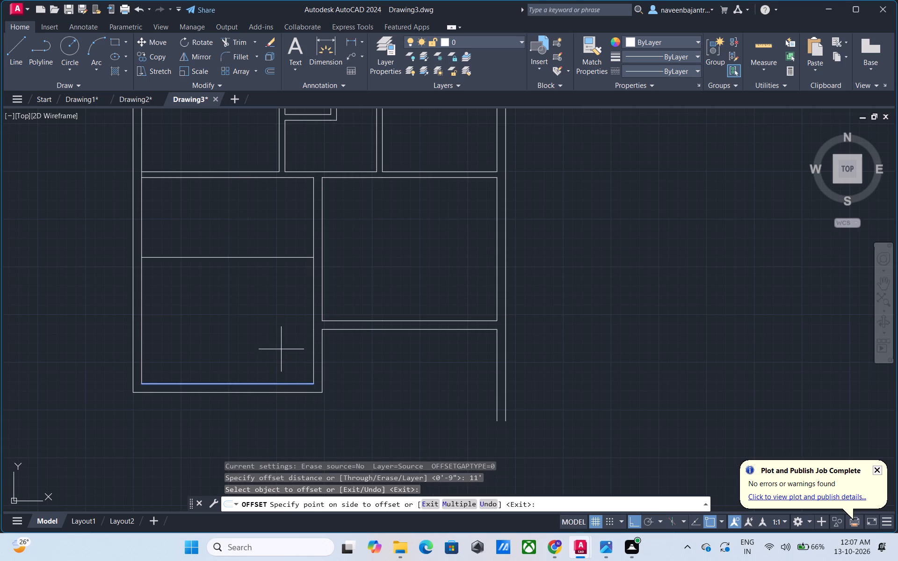
{"action": "left_click", "coordinate": [281, 349]}
{"action": "key", "text": "Escape"}
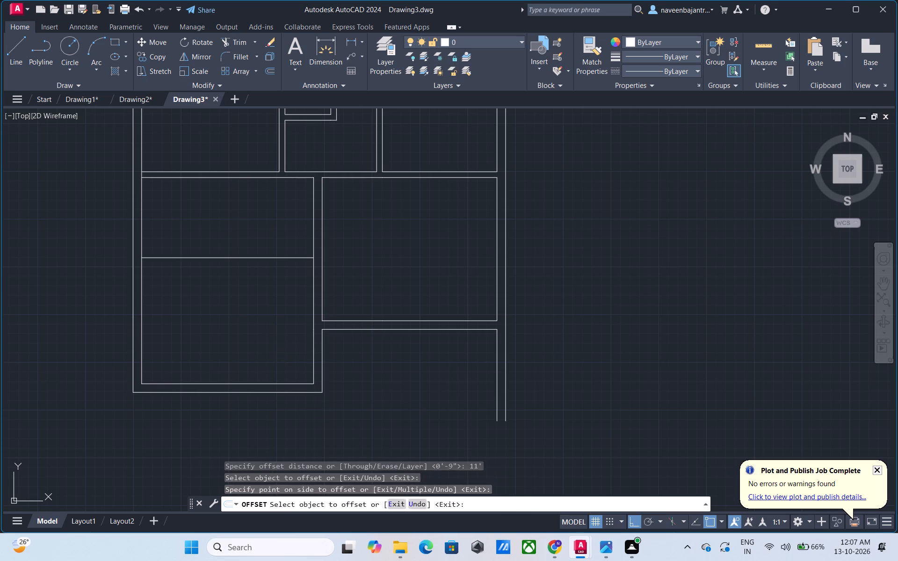
Offset the dividing line inside the lower-left room 9" upward to give the wall its thickness.
{"action": "key", "text": "o"}
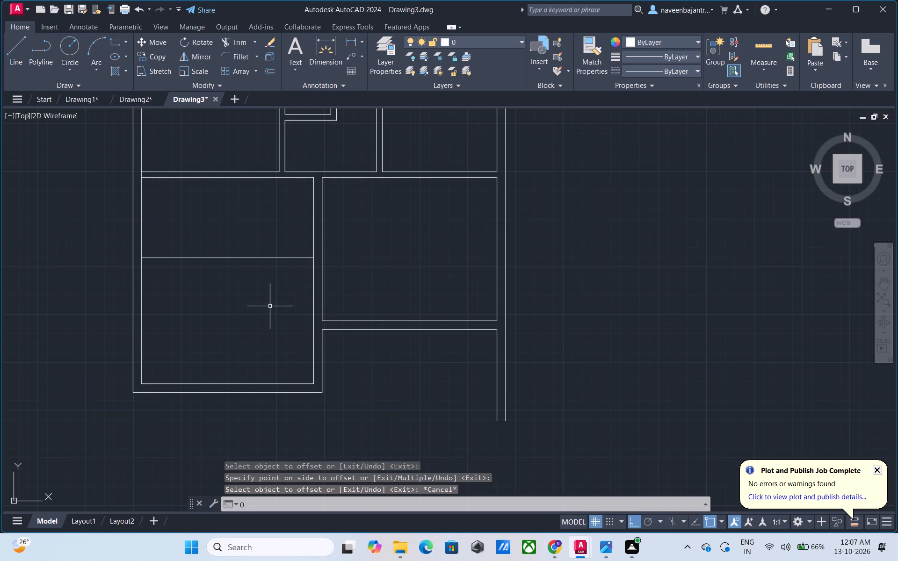
{"action": "key", "text": "space"}
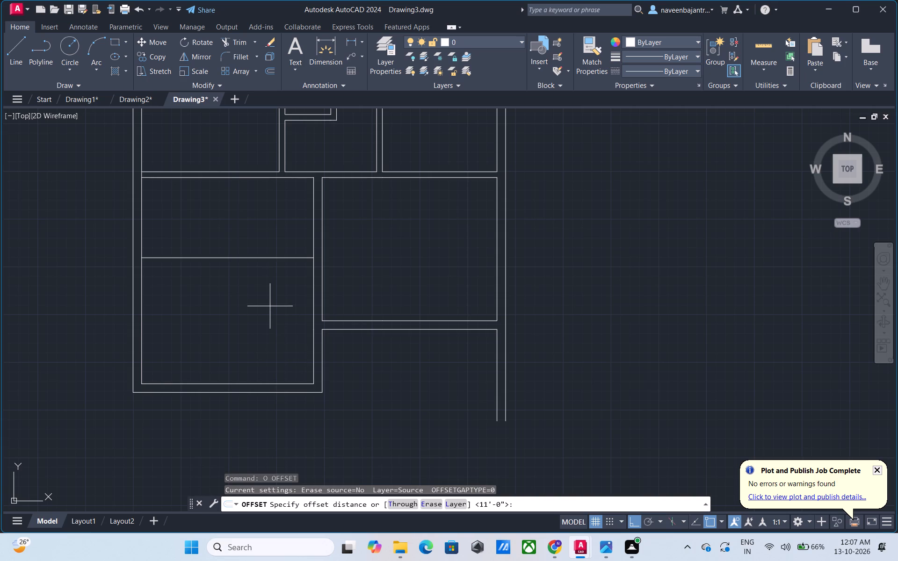
{"action": "key", "text": "9"}
{"action": "key", "text": "shift+quotedbl"}
{"action": "key", "text": "Return"}
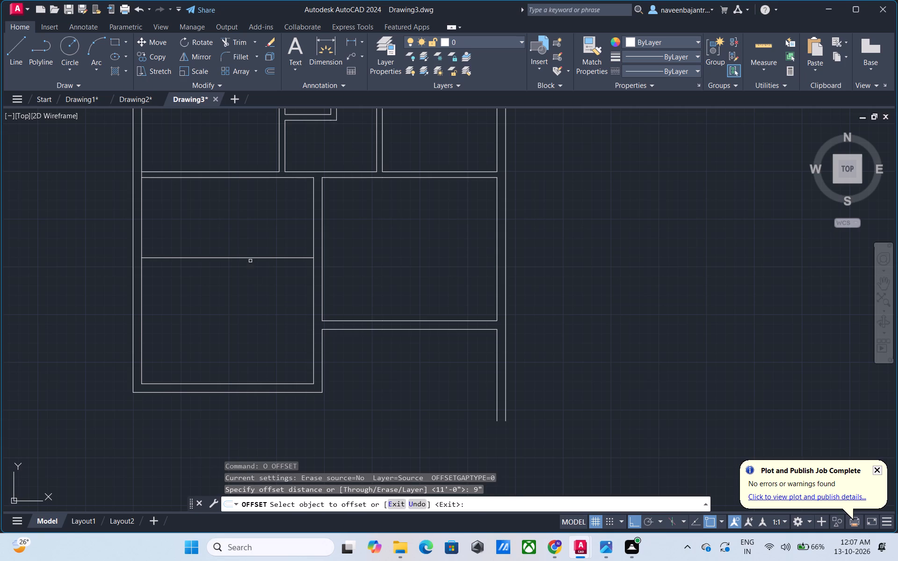
{"action": "left_click", "coordinate": [251, 258]}
{"action": "left_click", "coordinate": [252, 246]}
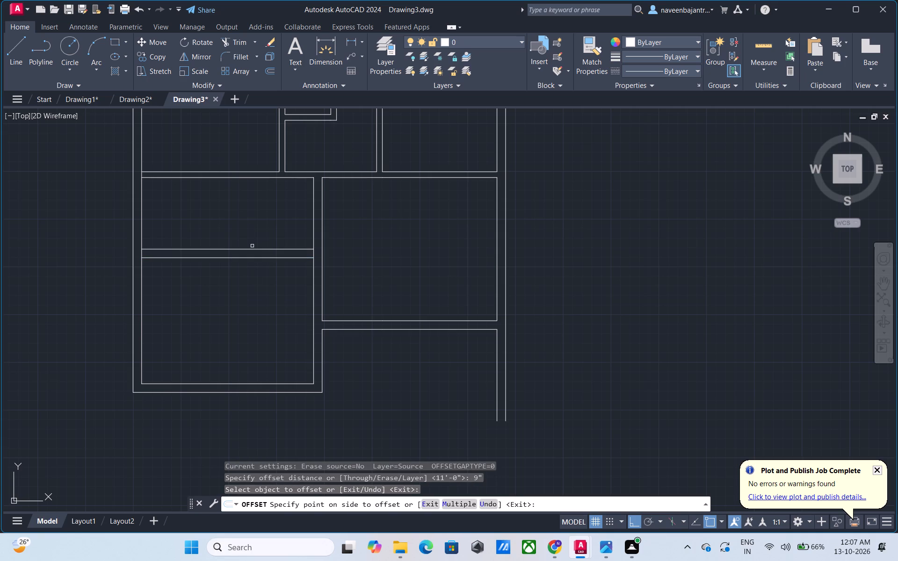
{"action": "key", "text": "Escape"}
Trim the inner wall lines crossing both ends of the new 9" dividing wall and the left end of the partition above it.
{"action": "type", "text": "TR"}
{"action": "key", "text": "space"}
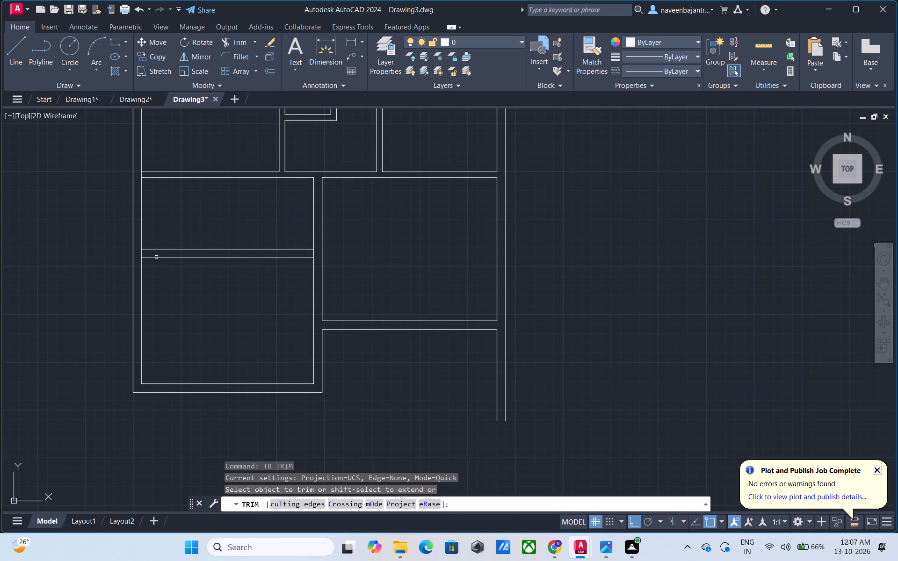
{"action": "left_click", "coordinate": [142, 254]}
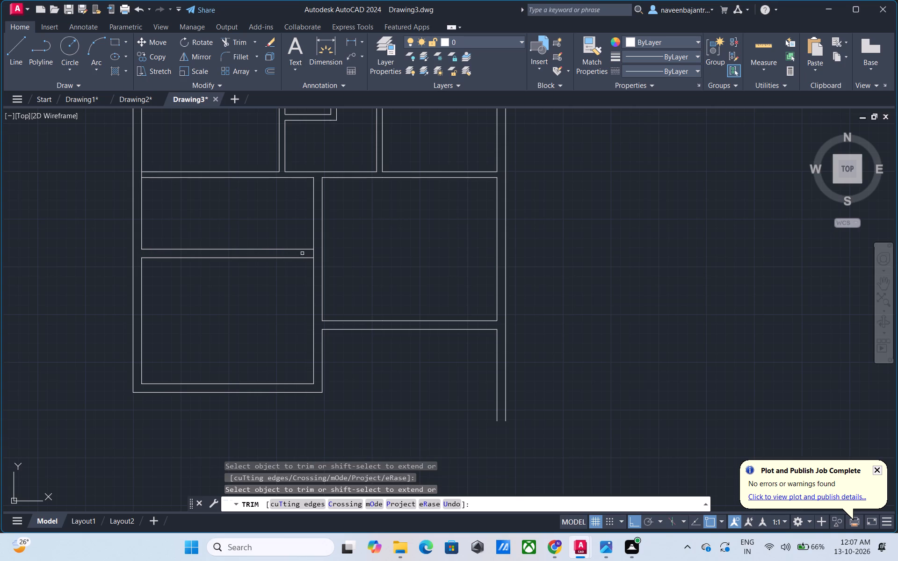
{"action": "left_click", "coordinate": [312, 254]}
{"action": "scroll", "coordinate": [139, 178], "scroll_direction": "up", "scroll_amount": 2}
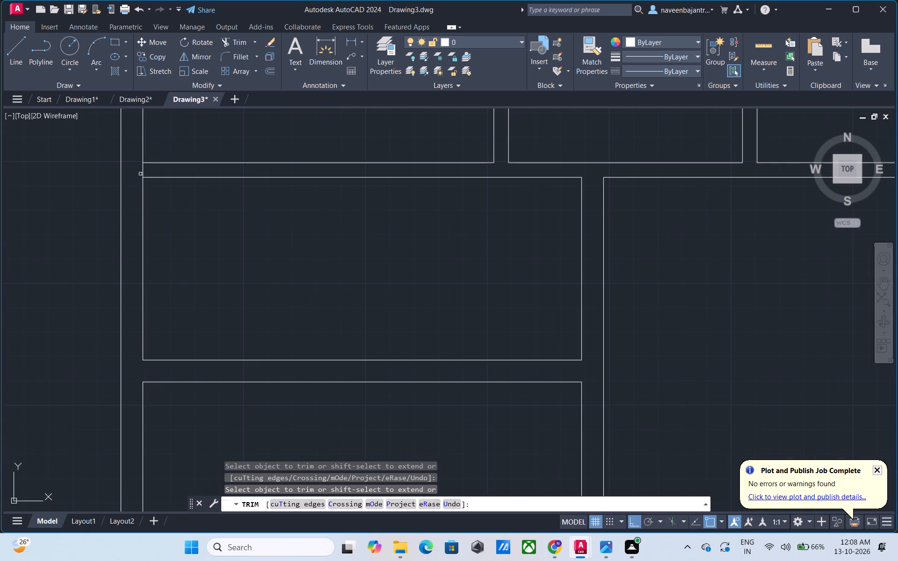
{"action": "left_click", "coordinate": [142, 172]}
{"action": "scroll", "coordinate": [145, 182], "scroll_direction": "down", "scroll_amount": 3}
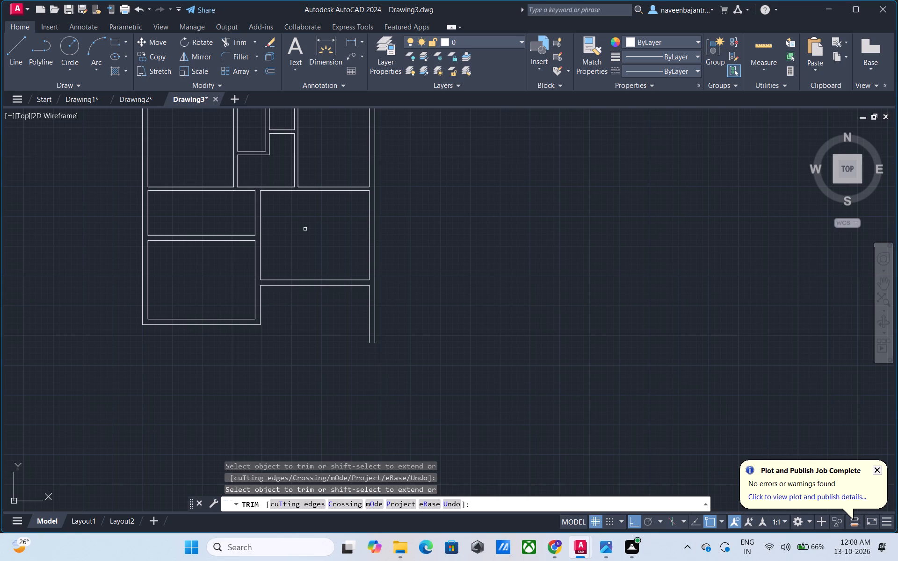
{"action": "middle_click_drag", "start_coordinate": [305, 229], "coordinate": [309, 219]}
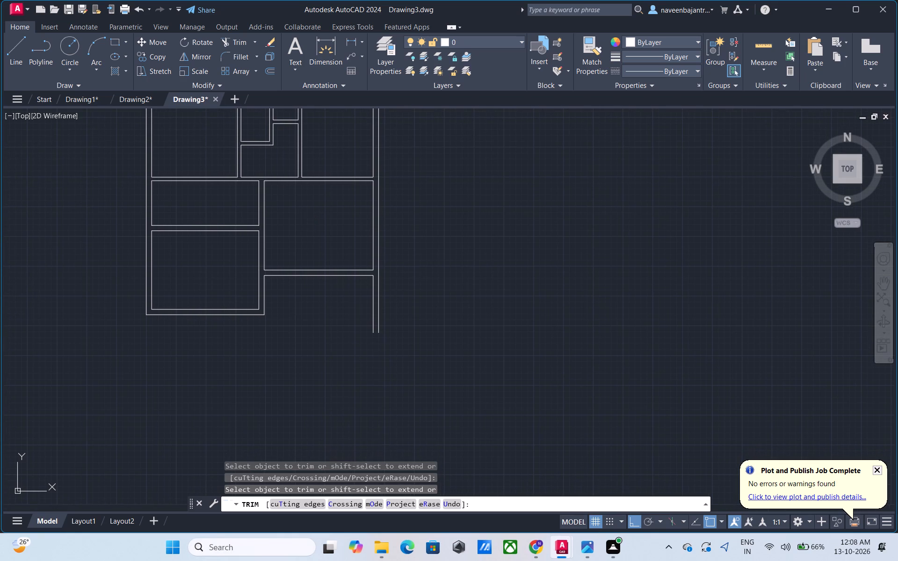
{"action": "key", "text": "Escape"}
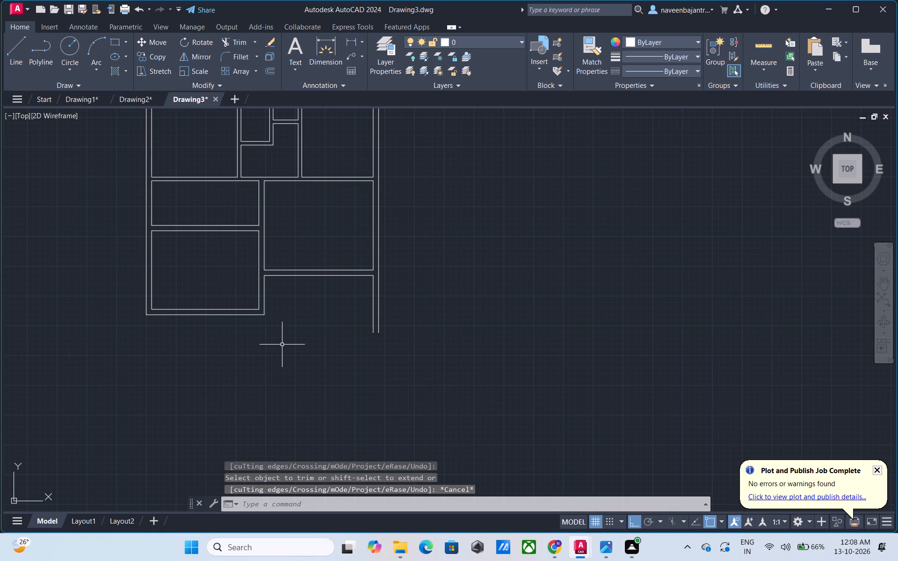
Draw two vertical lines about 6' downward from the outer and inner bottom right corners of the lower-left room.
{"action": "type", "text": "L"}
{"action": "key", "text": "space"}
{"action": "left_click", "coordinate": [266, 317]}
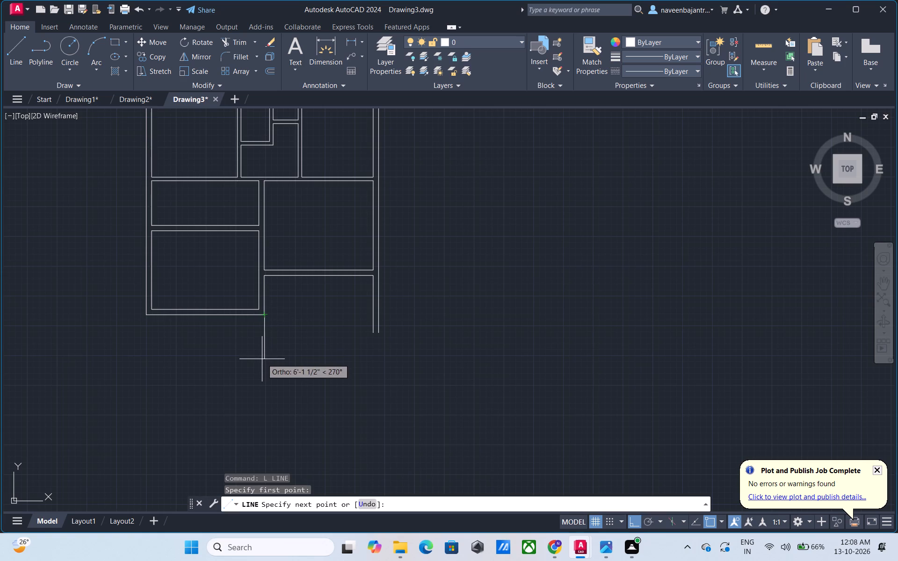
{"action": "left_click", "coordinate": [262, 359]}
{"action": "key", "text": "Escape"}
{"action": "type", "text": "L"}
{"action": "key", "text": "space"}
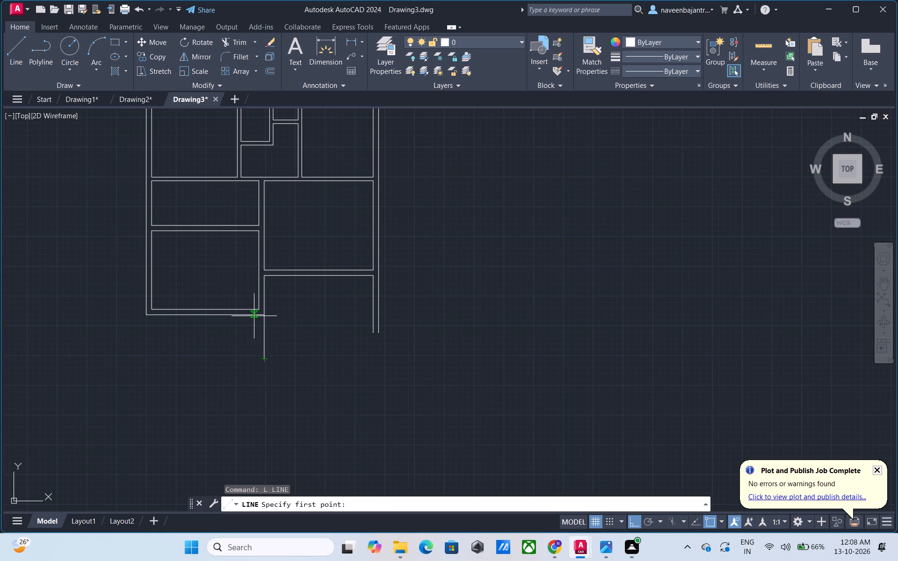
{"action": "left_click", "coordinate": [257, 312]}
{"action": "left_click", "coordinate": [257, 363]}
{"action": "key", "text": "Escape"}
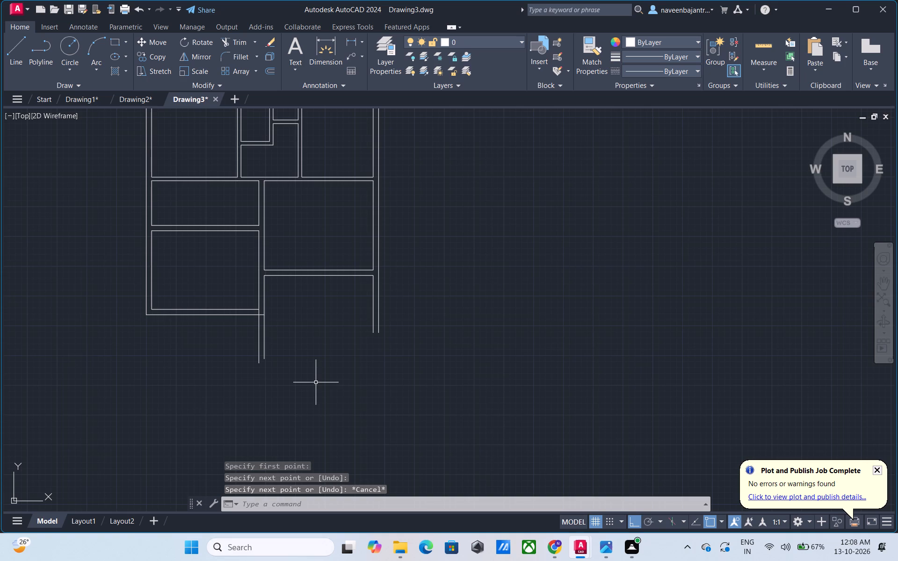
{"action": "key", "text": "Escape"}
Draw a horizontal line from the lower end of the plan's outer right wall leftward past the two new vertical lines.
{"action": "type", "text": "L"}
{"action": "key", "text": "space"}
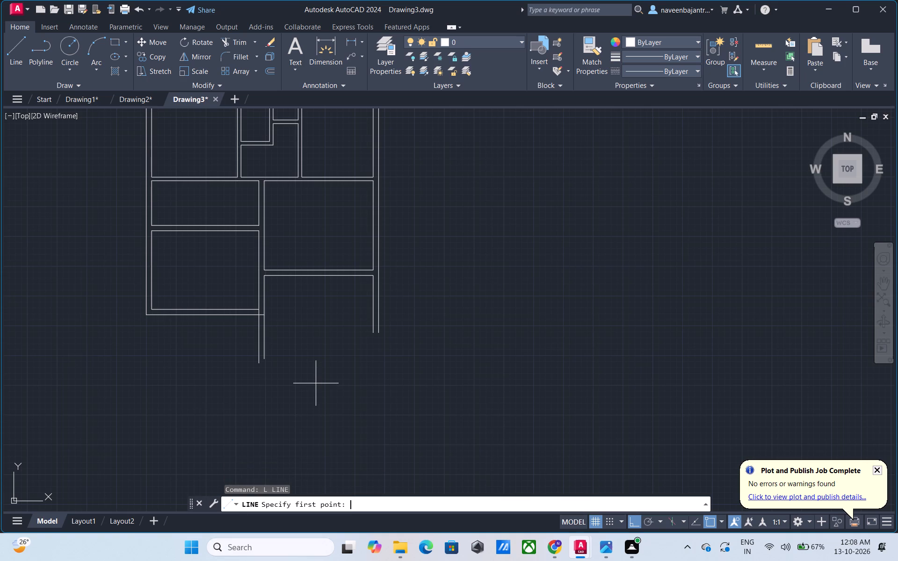
{"action": "left_click", "coordinate": [381, 335]}
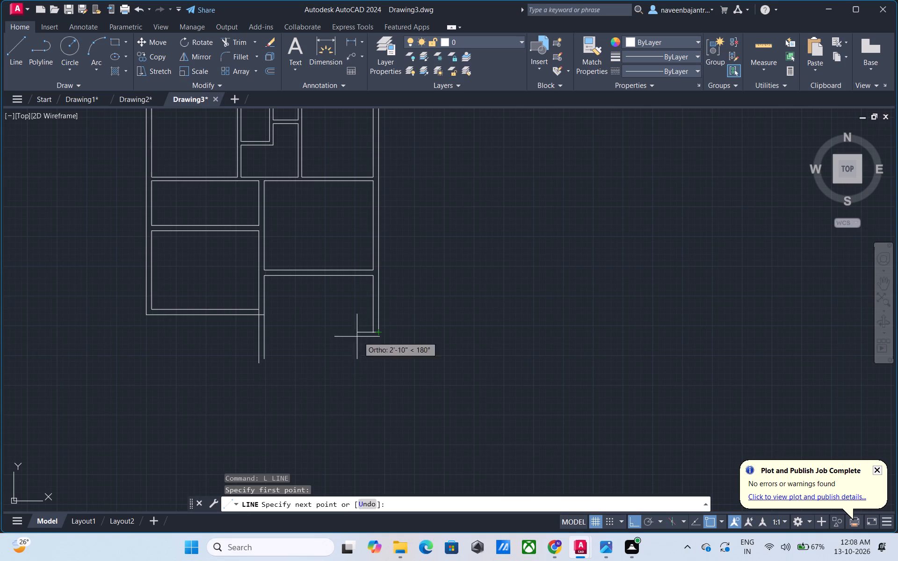
{"action": "left_click", "coordinate": [229, 344]}
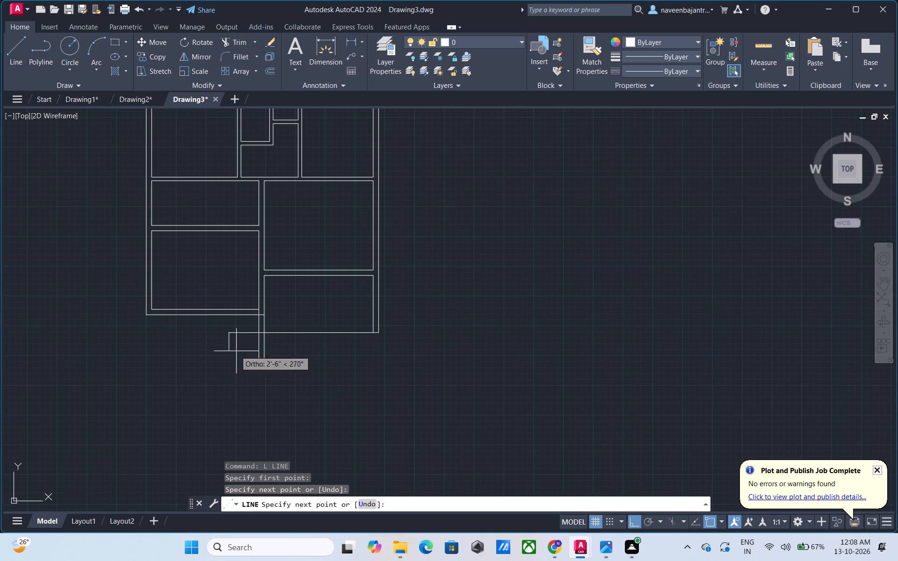
{"action": "key", "text": "Escape"}
Trim the overhanging ends at the new bottom left corner and the wall lines crossing at the lower-left room's bottom right corner.
{"action": "type", "text": "TR"}
{"action": "key", "text": "space"}
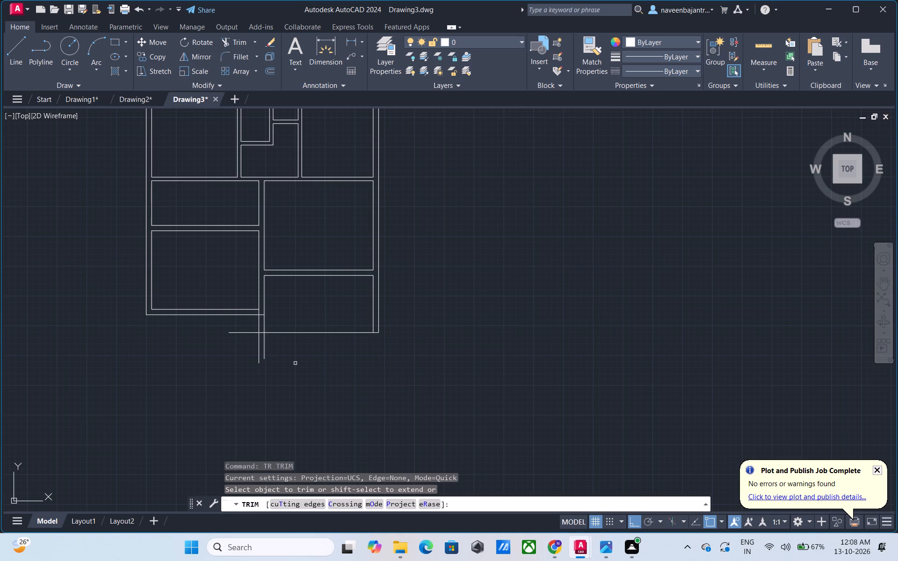
{"action": "left_click", "coordinate": [257, 349]}
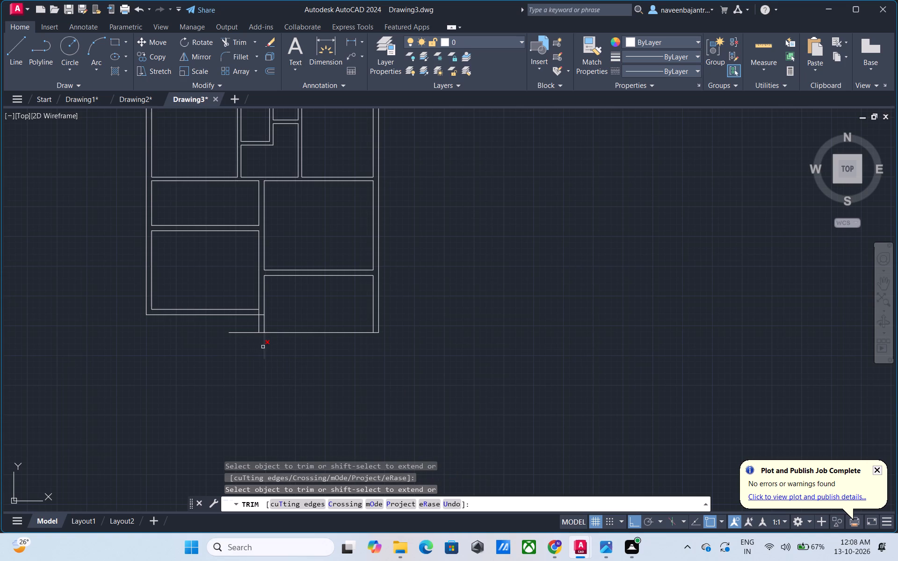
{"action": "left_click", "coordinate": [264, 347]}
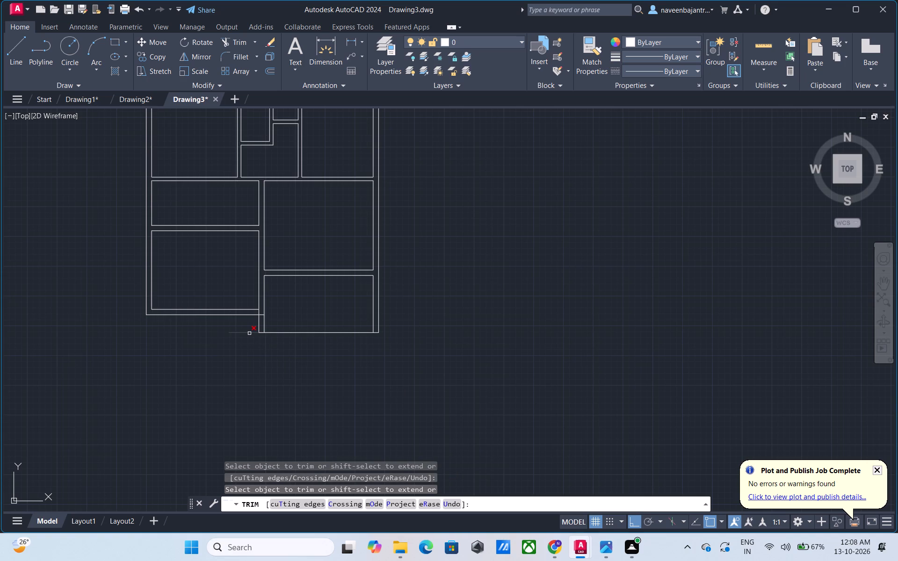
{"action": "left_click", "coordinate": [249, 333]}
{"action": "scroll", "coordinate": [254, 329], "scroll_direction": "up", "scroll_amount": 1}
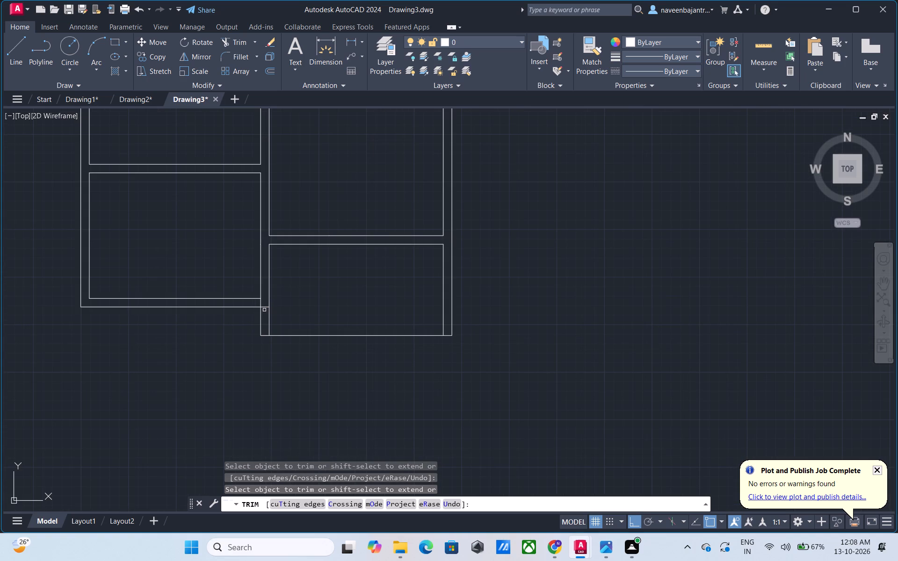
{"action": "left_click", "coordinate": [265, 307]}
{"action": "left_click", "coordinate": [260, 303]}
{"action": "key", "text": "Escape"}
Draw a horizontal line about 8'6" outward to the left from the lower-left room's top left inner corner.
{"action": "scroll", "coordinate": [367, 346], "scroll_direction": "down", "scroll_amount": 2}
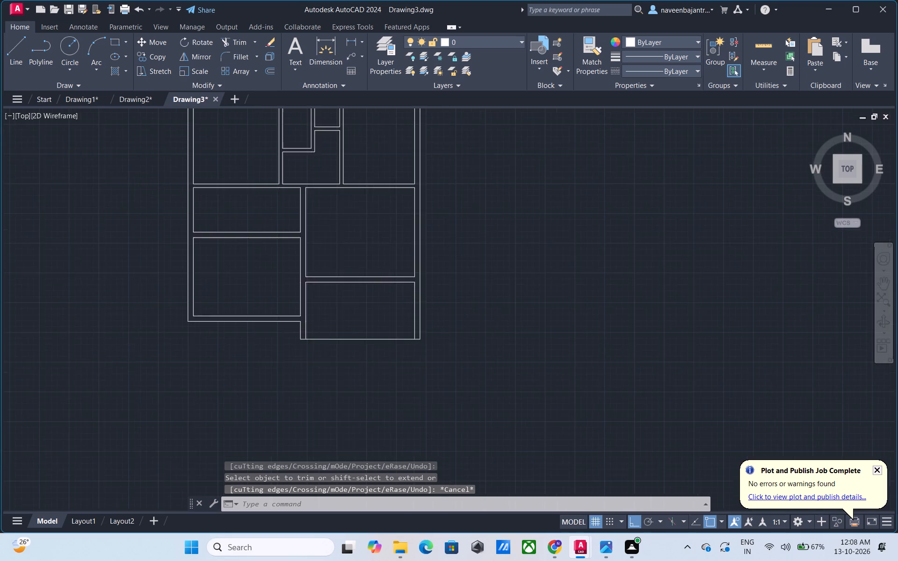
{"action": "middle_click_drag", "start_coordinate": [377, 279], "coordinate": [447, 309]}
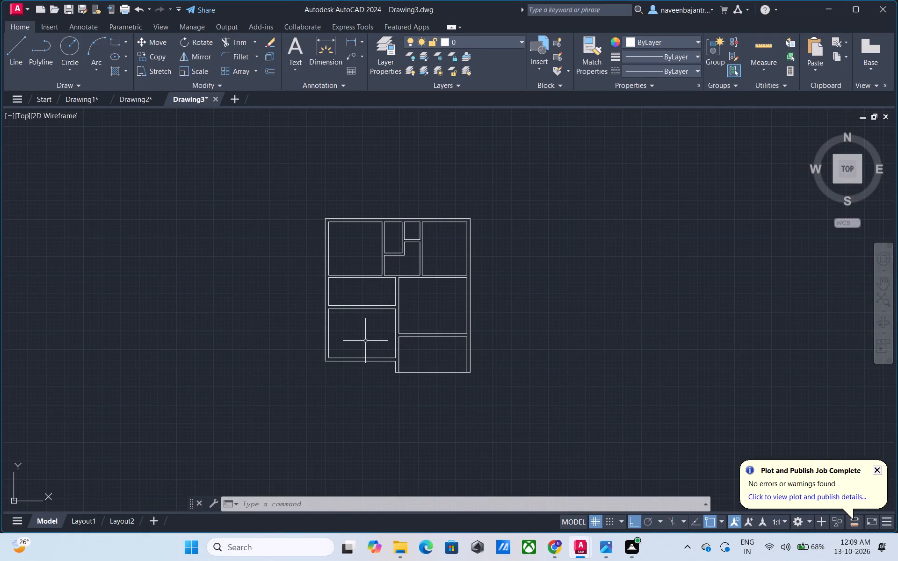
{"action": "middle_click_drag", "start_coordinate": [365, 340], "coordinate": [548, 442]}
{"action": "middle_click_drag", "start_coordinate": [537, 401], "coordinate": [543, 367]}
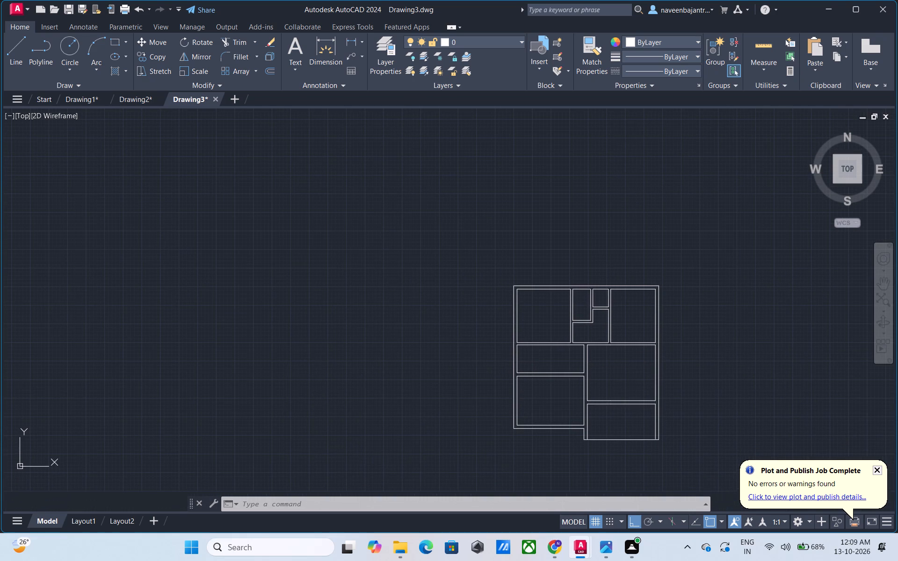
{"action": "scroll", "coordinate": [543, 367], "scroll_direction": "up", "scroll_amount": 2}
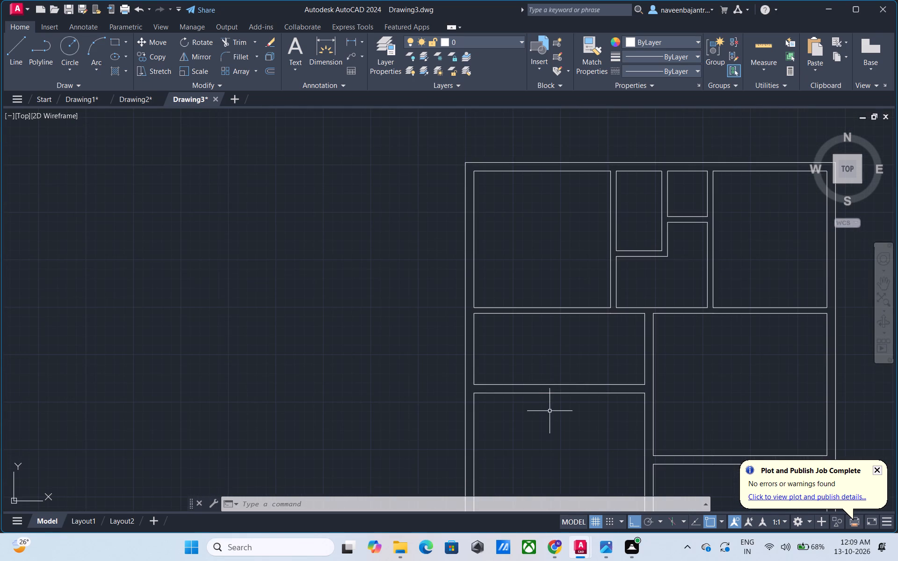
{"action": "key", "text": "Escape"}
{"action": "key", "text": "l"}
{"action": "key", "text": "space"}
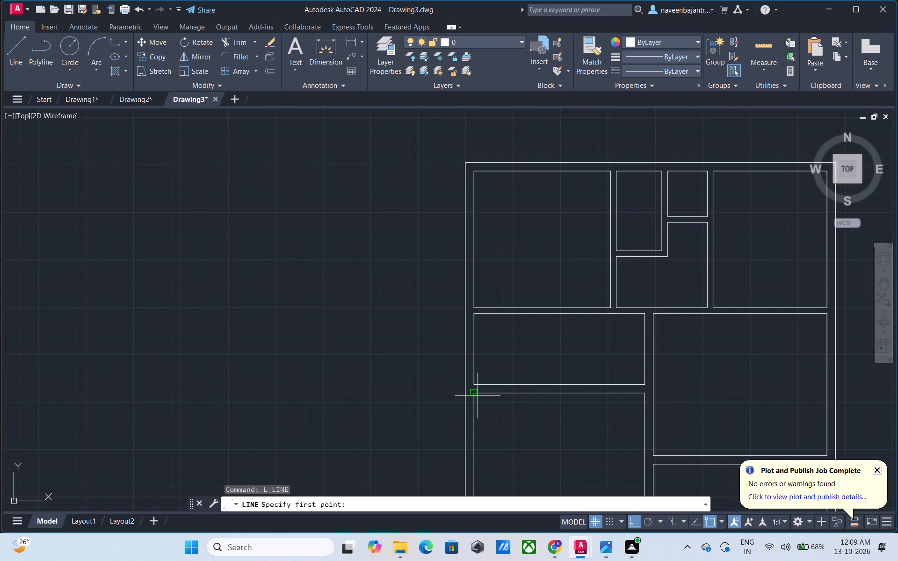
{"action": "left_click", "coordinate": [477, 396]}
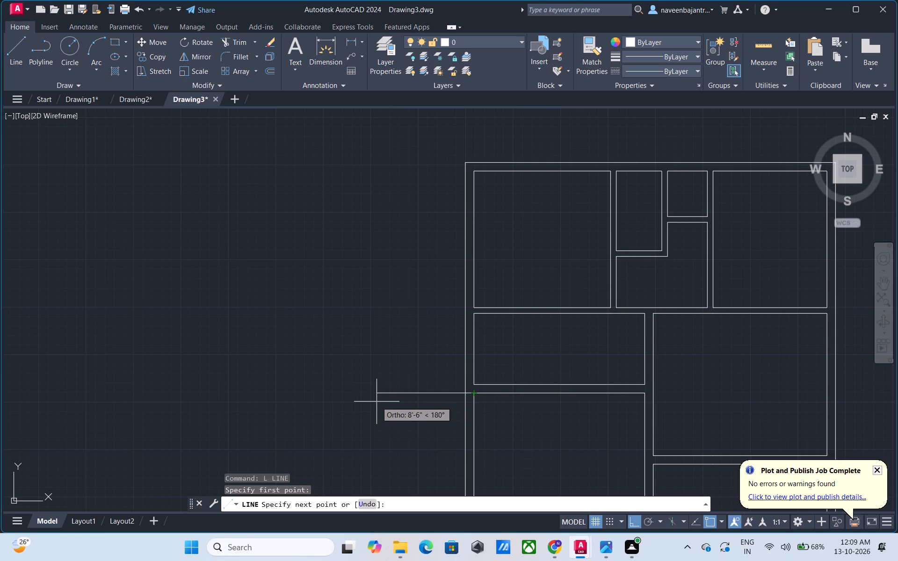
{"action": "left_click", "coordinate": [377, 402]}
{"action": "key", "text": "Escape"}
Draw a vertical line upward from the new line's outer end and a horizontal line crossing it from the upper-left room's bottom left inner corner.
{"action": "type", "text": "L"}
{"action": "key", "text": "space"}
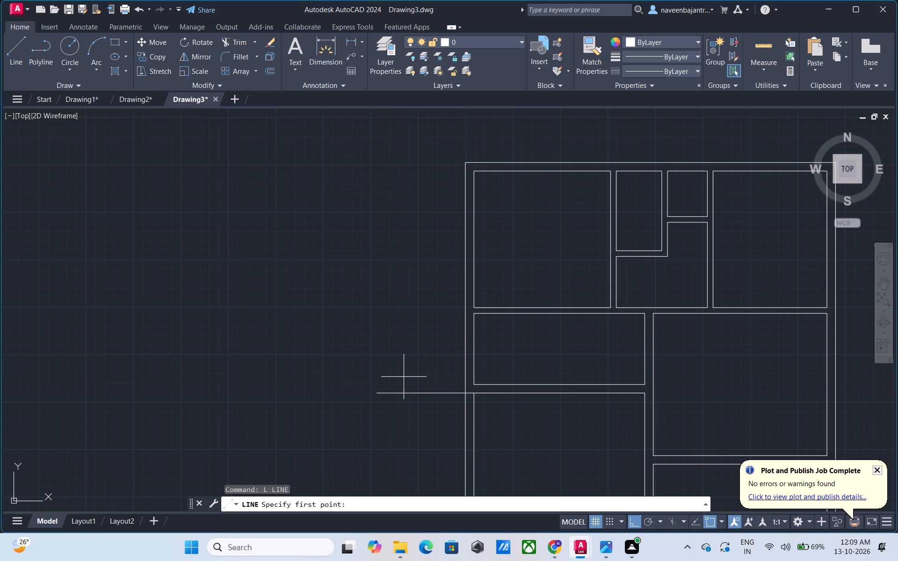
{"action": "left_click", "coordinate": [379, 393]}
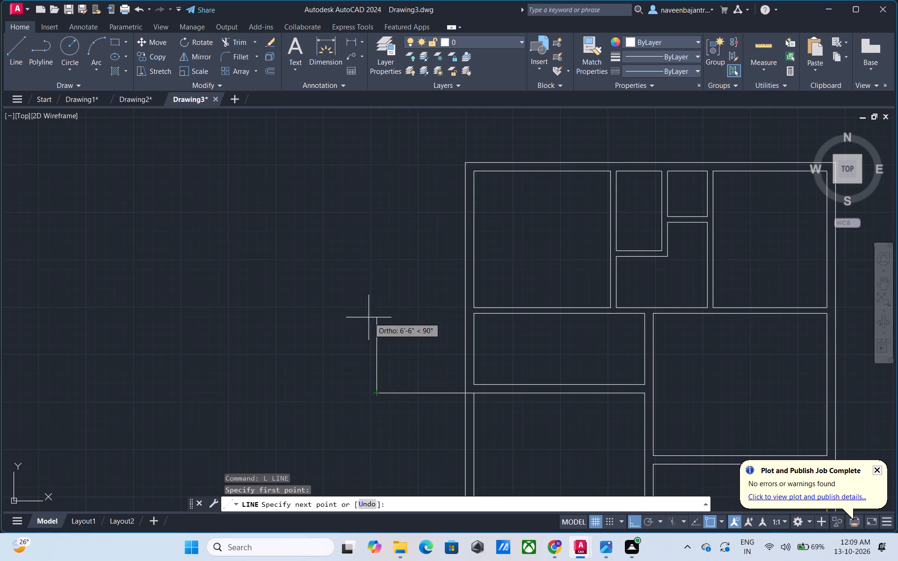
{"action": "left_click", "coordinate": [370, 268]}
{"action": "key", "text": "Escape"}
{"action": "key", "text": "l"}
{"action": "key", "text": "space"}
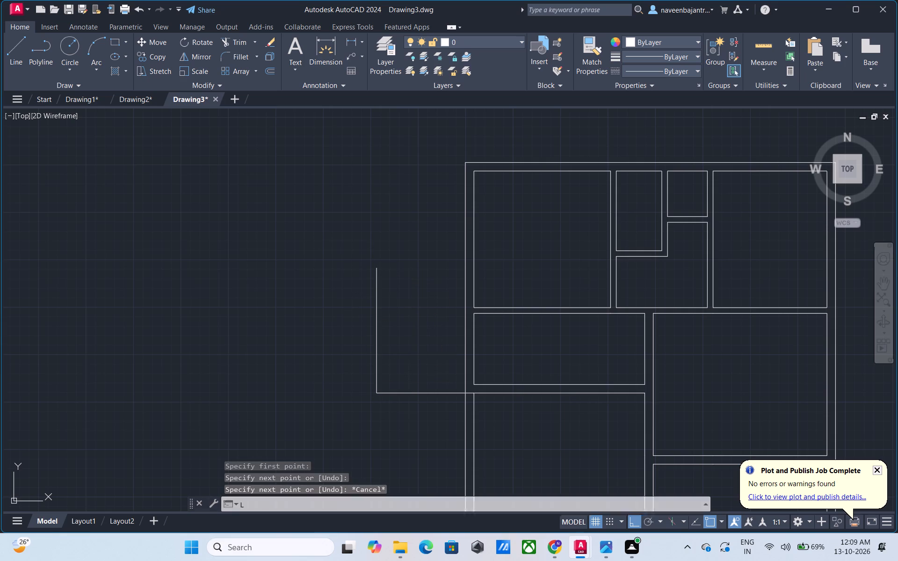
{"action": "left_click", "coordinate": [473, 309]}
{"action": "left_click", "coordinate": [363, 316]}
{"action": "key", "text": "Escape"}
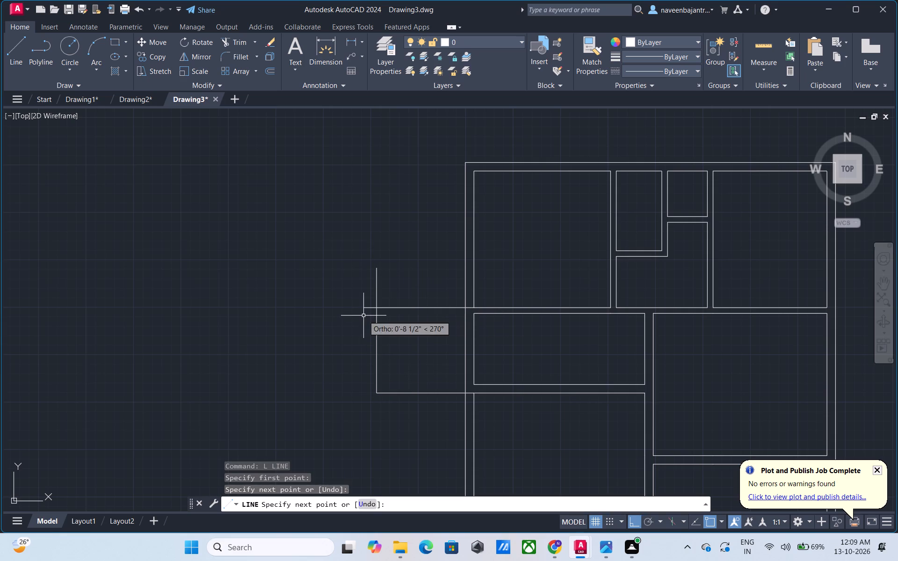
Trim both overhanging line ends at the top left corner of the new outline outside the left wall.
{"action": "type", "text": "TR"}
{"action": "key", "text": "space"}
{"action": "left_click", "coordinate": [369, 307]}
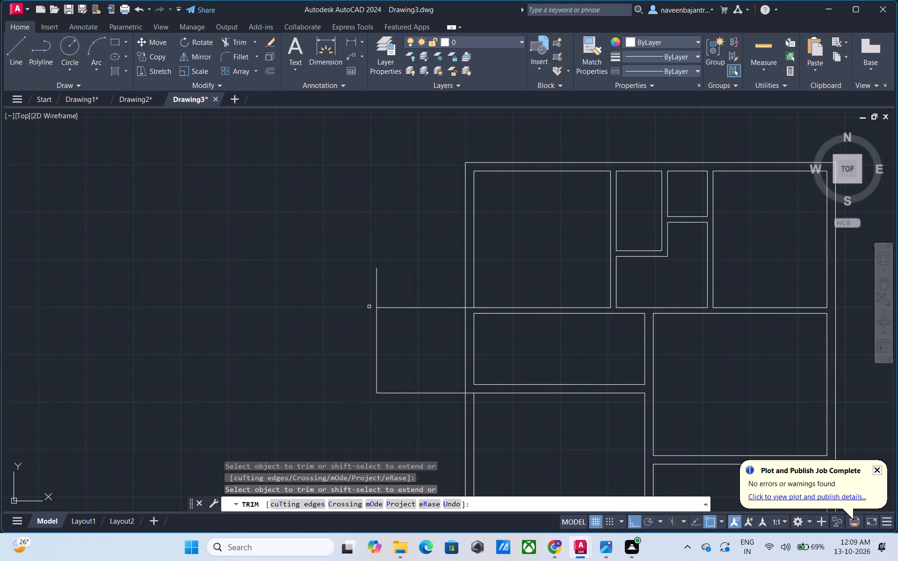
{"action": "left_click", "coordinate": [376, 301]}
Trim the outer left wall line inside the new outline and the short outline pieces crossing the wall thickness at its top and bottom.
{"action": "scroll", "coordinate": [427, 334], "scroll_direction": "up", "scroll_amount": 1}
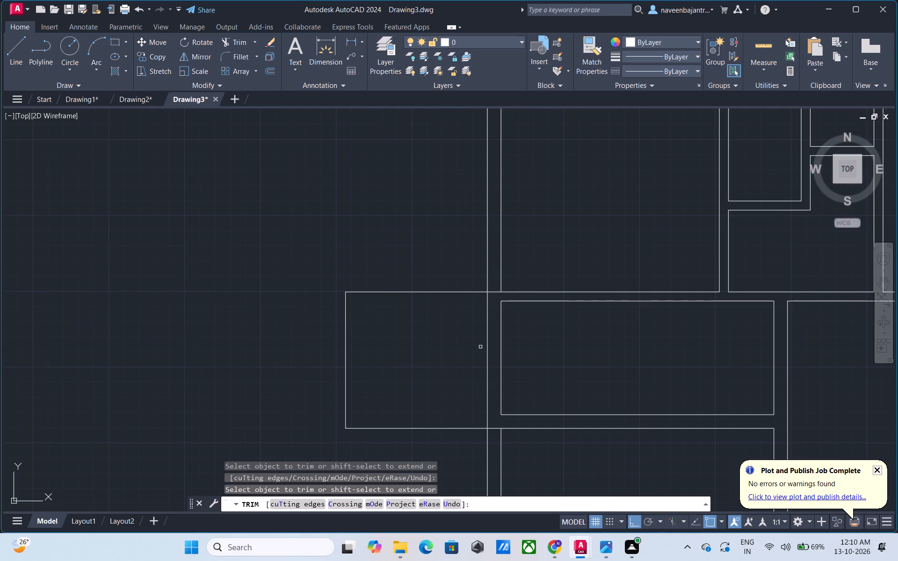
{"action": "left_click", "coordinate": [487, 348]}
{"action": "left_click", "coordinate": [497, 293]}
{"action": "left_click", "coordinate": [493, 430]}
{"action": "key", "text": "Escape"}
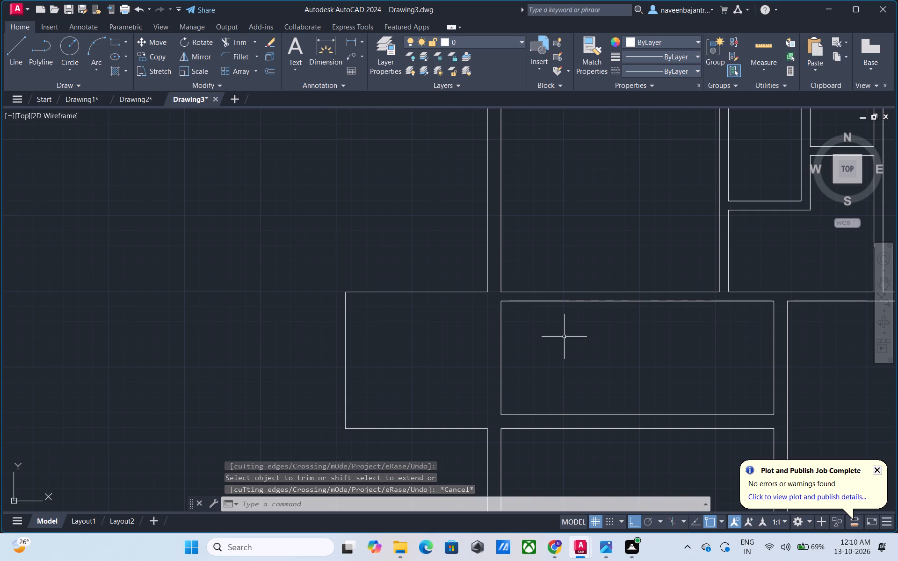
Replace the middle-left room's top line below the upper-left room with a 9" downward offset of the upper-left room's bottom line.
{"action": "left_click", "coordinate": [577, 301]}
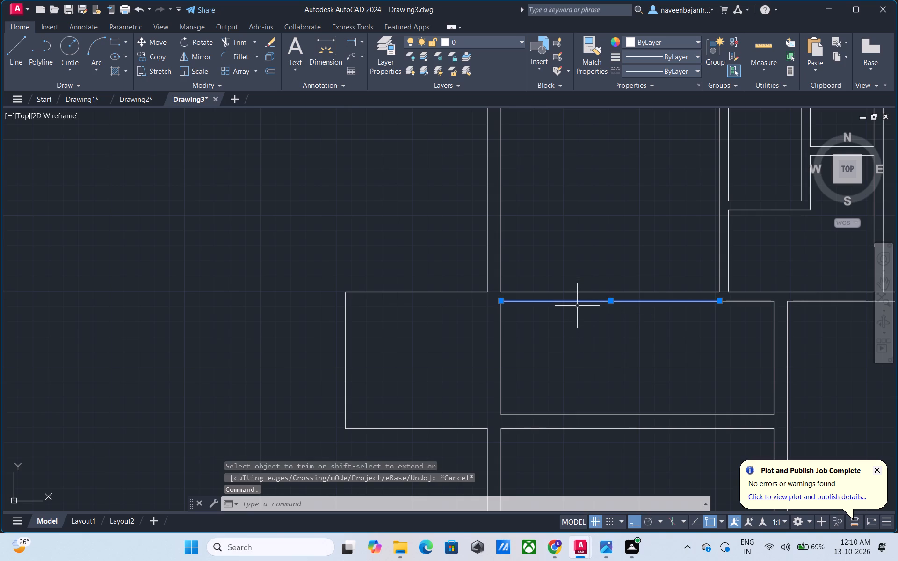
{"action": "key", "text": "Delete"}
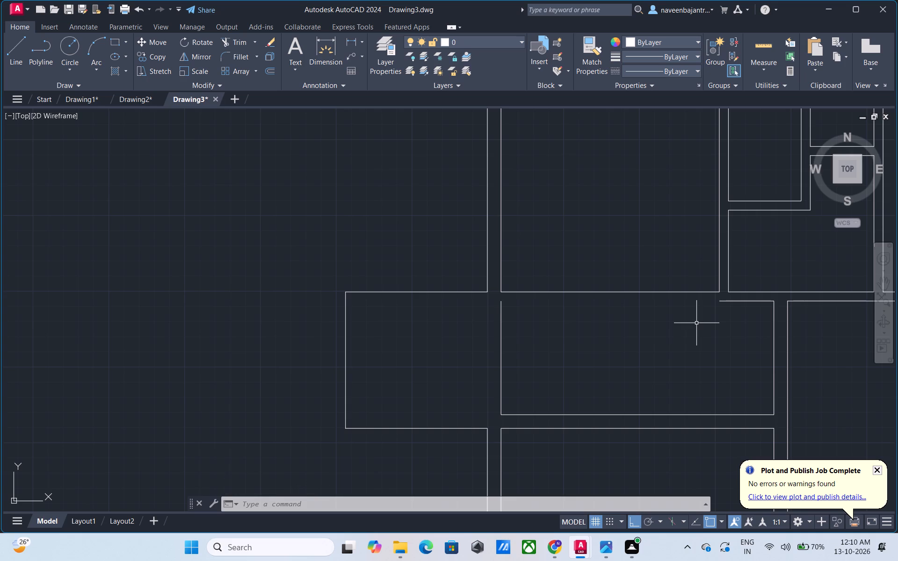
{"action": "key", "text": "Escape"}
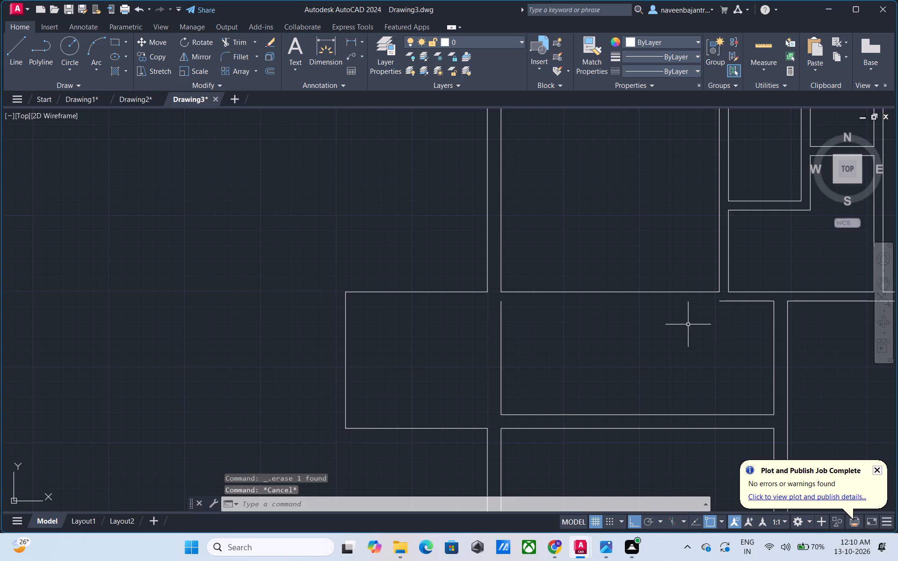
{"action": "type", "text": "O 9"}
{"action": "key", "text": "shift+quotedbl"}
{"action": "key", "text": "Return"}
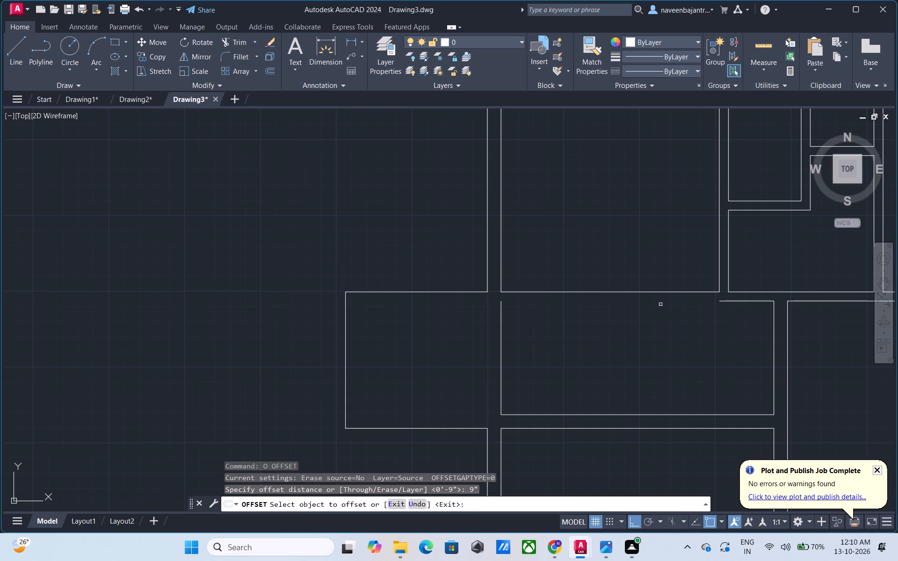
{"action": "left_click", "coordinate": [639, 292]}
{"action": "left_click", "coordinate": [636, 330]}
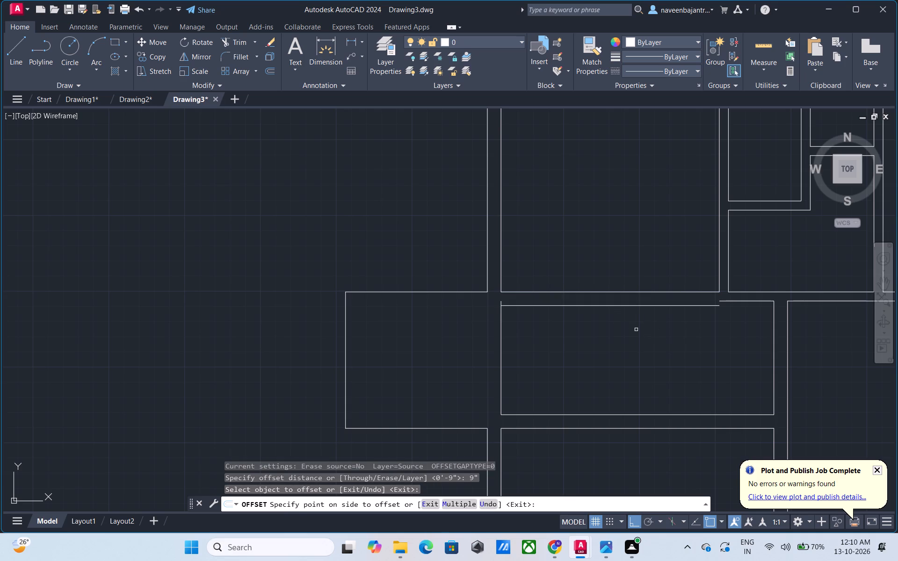
{"action": "key", "text": "Escape"}
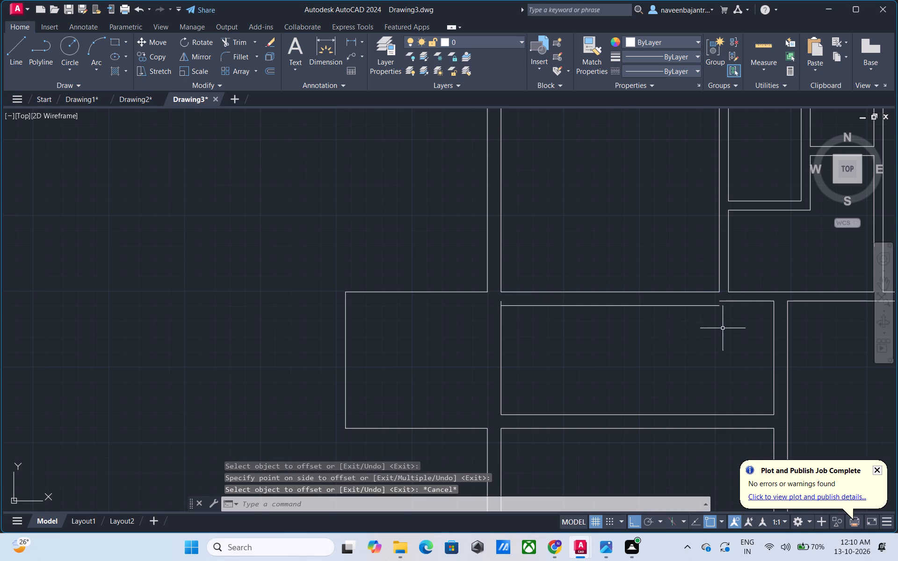
Erase the short leftover top line segment and draw a horizontal line from the offset line's right end past the middle-left room's right wall.
{"action": "left_click", "coordinate": [742, 301]}
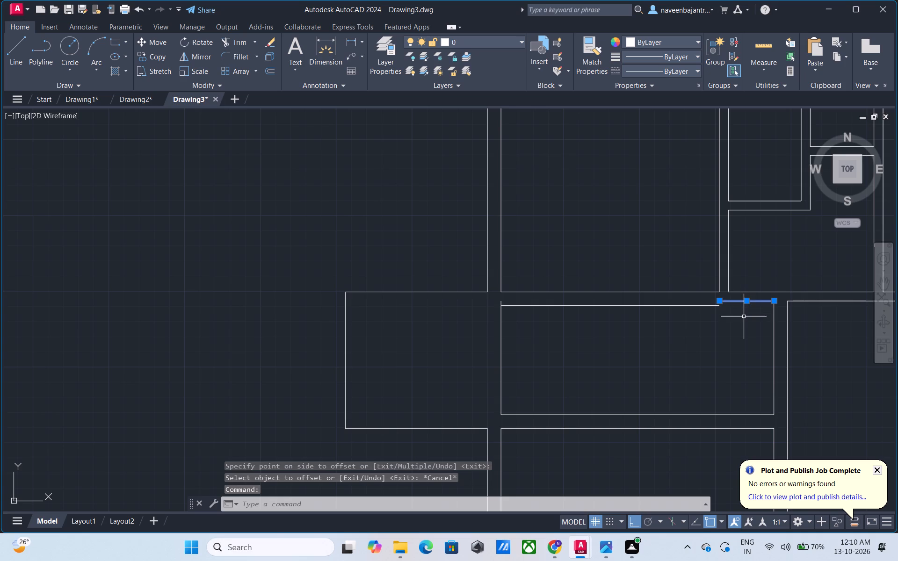
{"action": "key", "text": "Delete"}
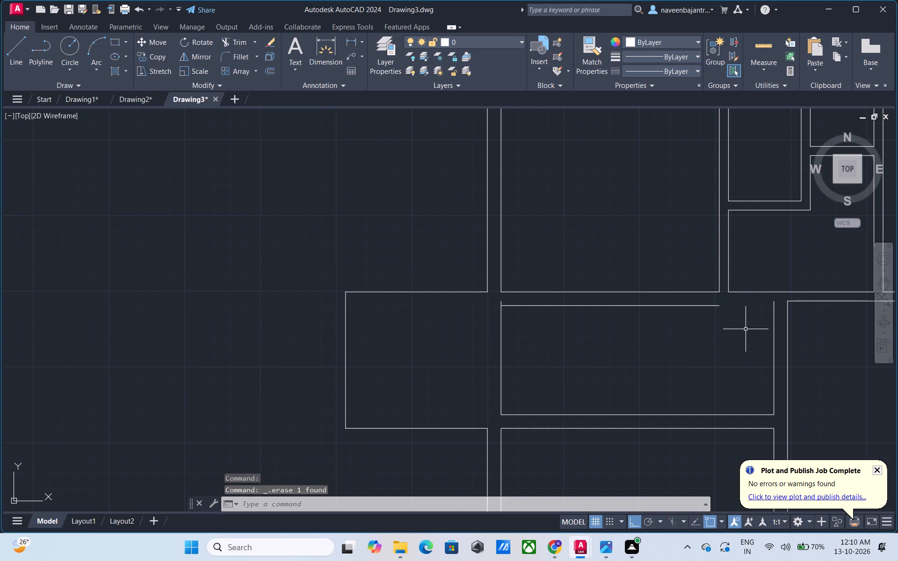
{"action": "key", "text": "Escape"}
{"action": "type", "text": "L"}
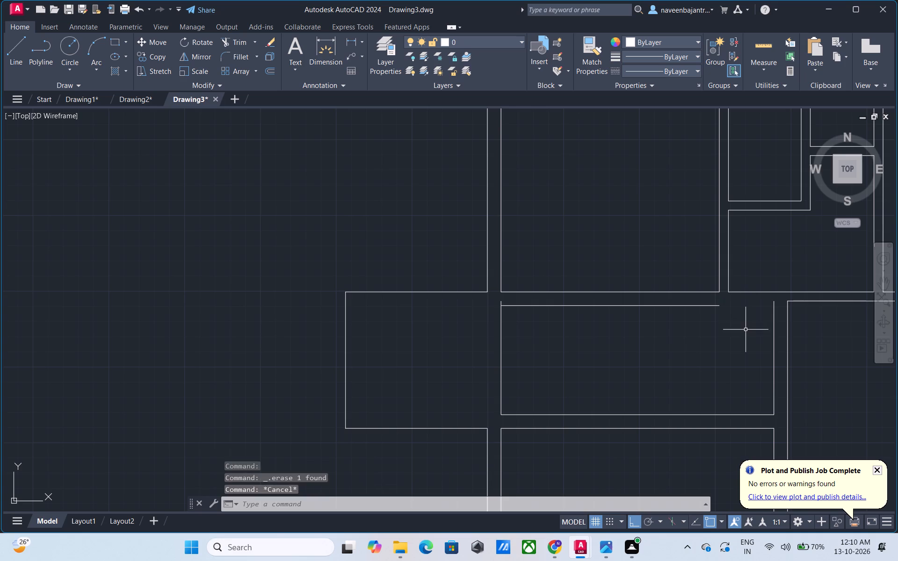
{"action": "key", "text": "space"}
{"action": "left_click", "coordinate": [719, 309]}
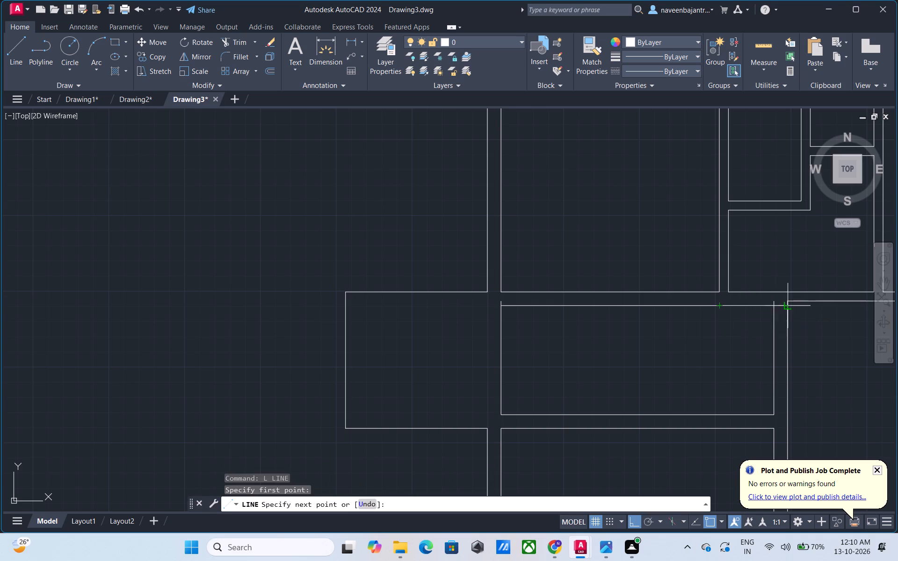
{"action": "left_click", "coordinate": [797, 309]}
{"action": "key", "text": "Escape"}
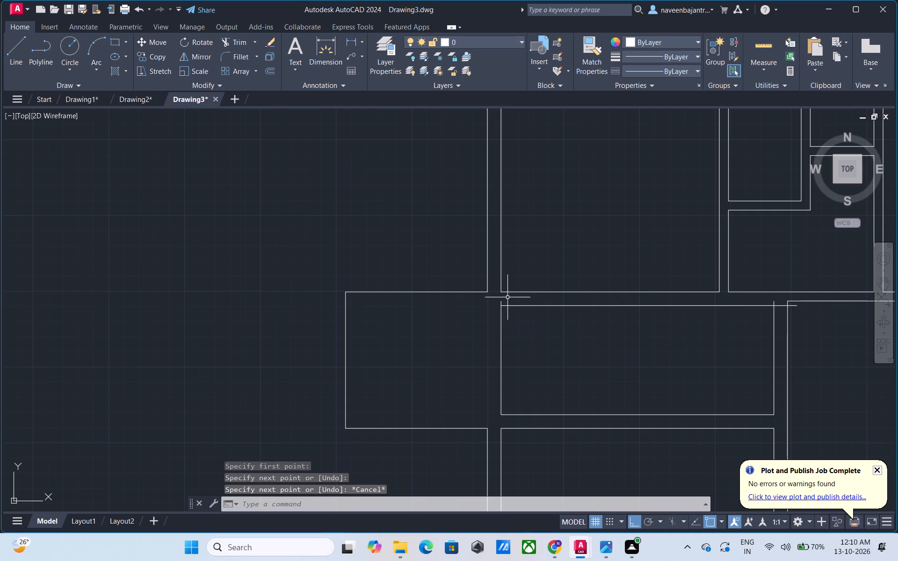
Trim the overhanging line ends at the middle-left room's top left and top right corners, including the piece crossing the right wall.
{"action": "scroll", "coordinate": [507, 296], "scroll_direction": "up", "scroll_amount": 1}
{"action": "key", "text": "Escape"}
{"action": "type", "text": "TR"}
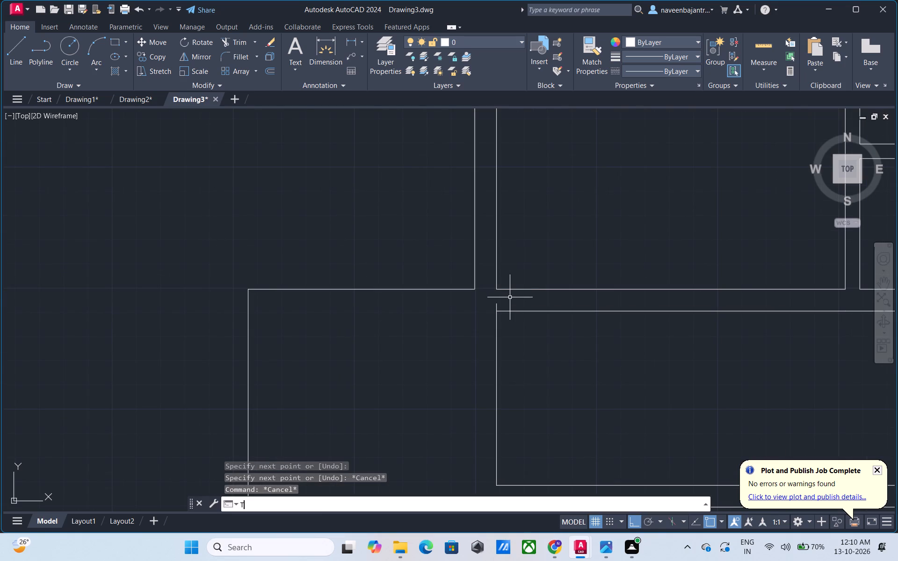
{"action": "key", "text": "space"}
{"action": "left_click", "coordinate": [497, 306]}
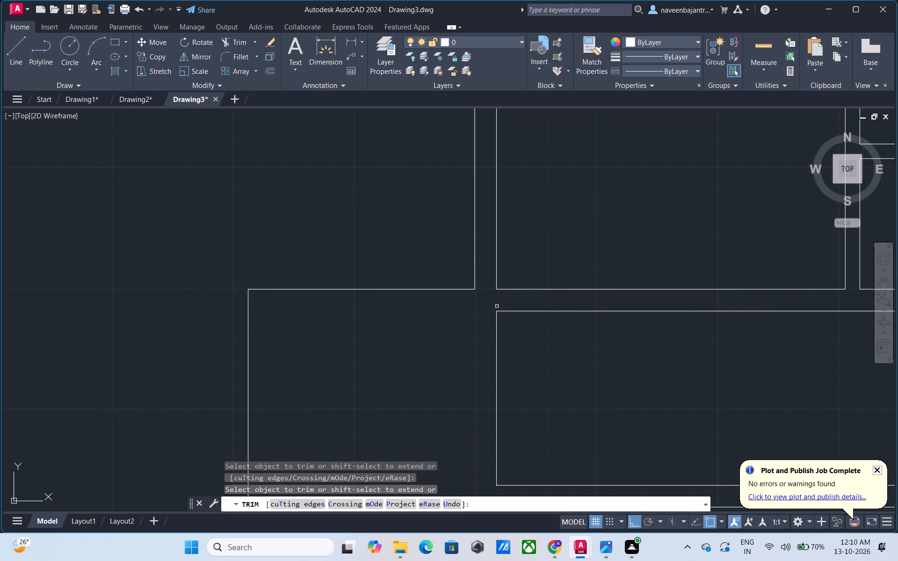
{"action": "scroll", "coordinate": [501, 309], "scroll_direction": "down", "scroll_amount": 3}
{"action": "scroll", "coordinate": [615, 309], "scroll_direction": "up", "scroll_amount": 4}
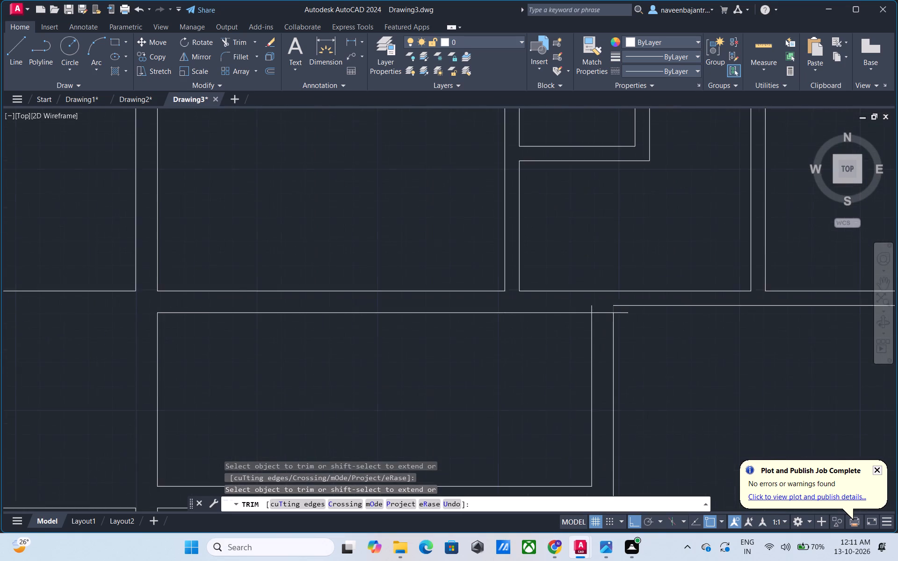
{"action": "left_click", "coordinate": [578, 310]}
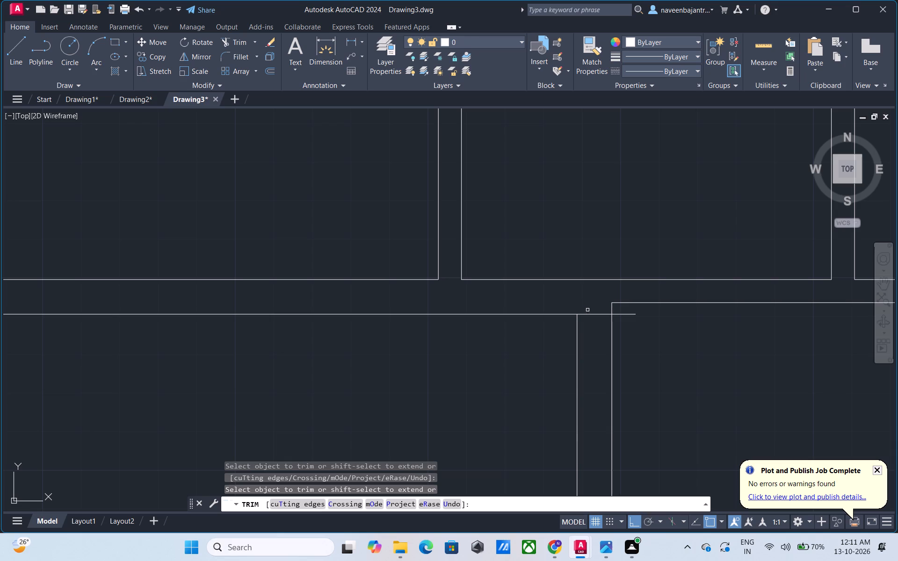
{"action": "left_click", "coordinate": [624, 315]}
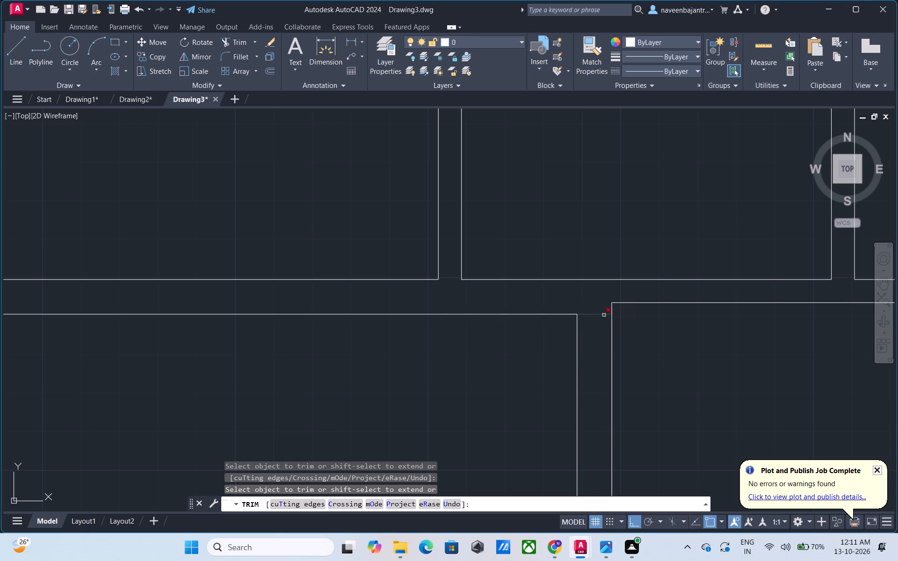
{"action": "left_click", "coordinate": [597, 315]}
{"action": "scroll", "coordinate": [636, 331], "scroll_direction": "down", "scroll_amount": 3}
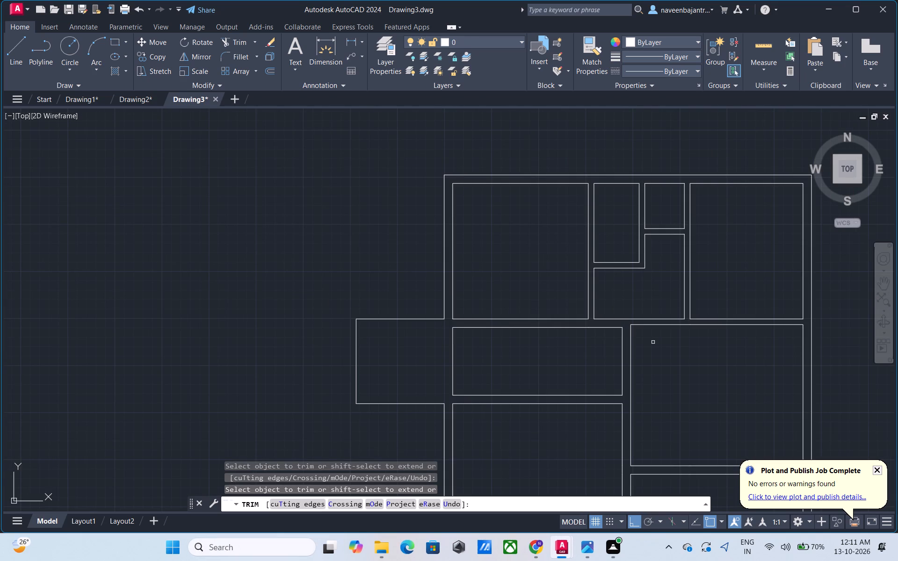
{"action": "middle_click_drag", "start_coordinate": [653, 342], "coordinate": [723, 330]}
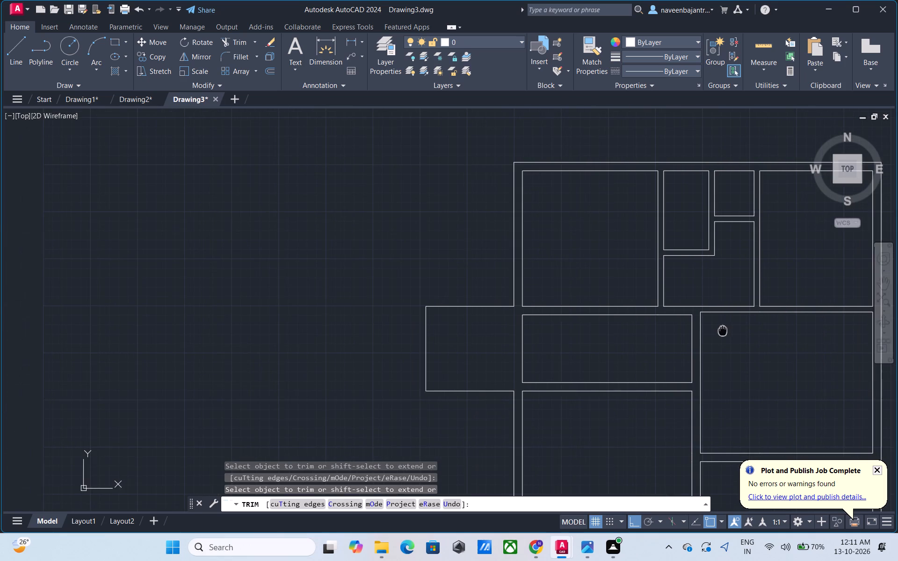
{"action": "middle_click_drag", "start_coordinate": [723, 330], "coordinate": [723, 330]}
{"action": "key", "text": "Escape"}
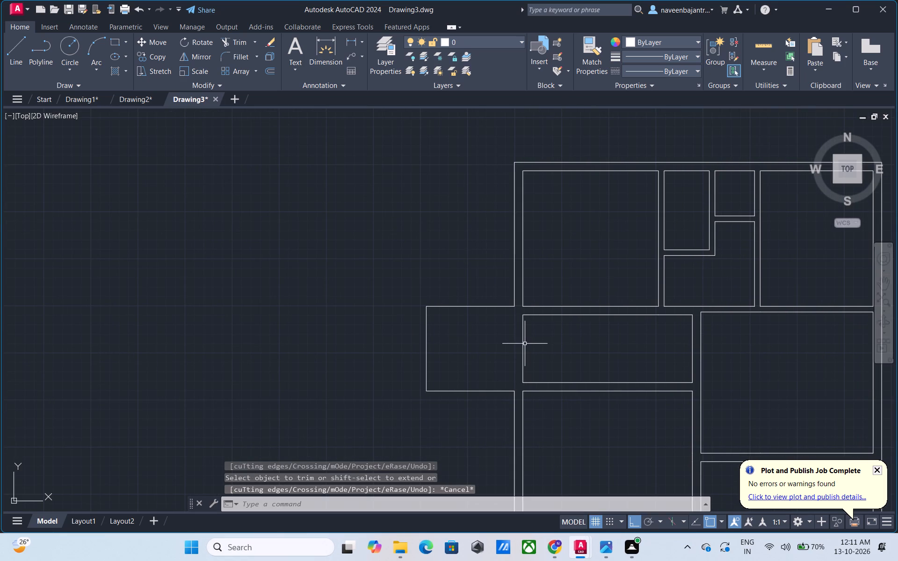
Draw horizontal lines leftward from the middle-left room's top left and bottom left corners, past the outline's left edge.
{"action": "type", "text": "L"}
{"action": "key", "text": "space"}
{"action": "left_click", "coordinate": [520, 316]}
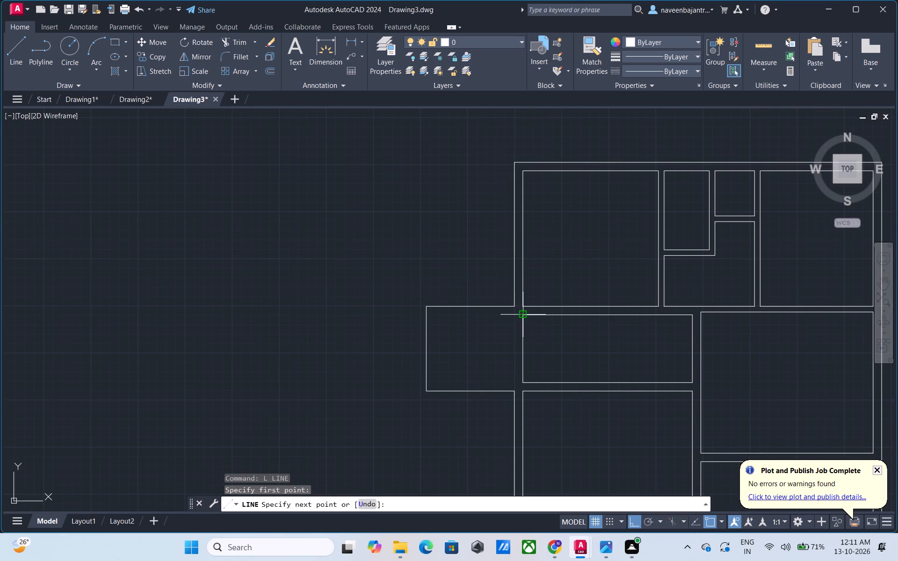
{"action": "left_click", "coordinate": [382, 322]}
{"action": "key", "text": "Escape"}
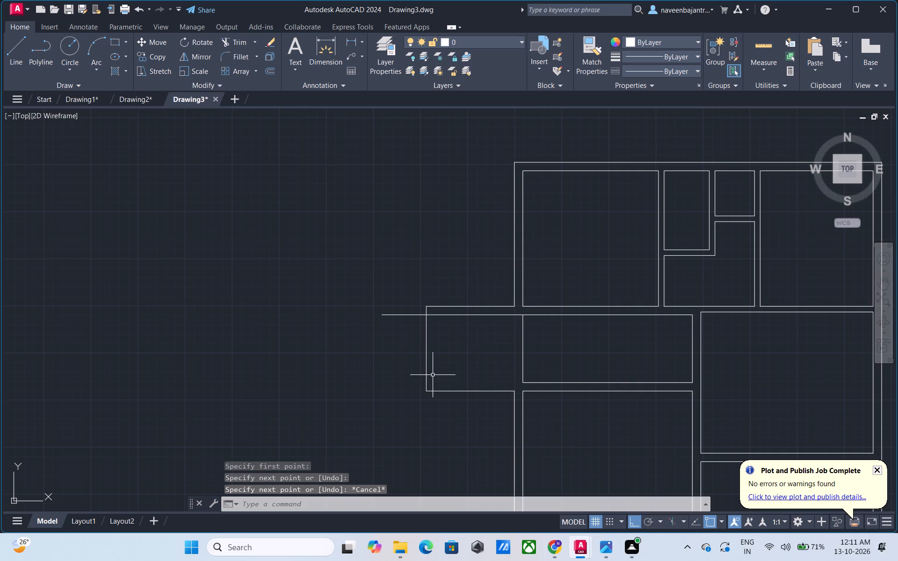
{"action": "type", "text": "L"}
{"action": "key", "text": "space"}
{"action": "left_click", "coordinate": [522, 383]}
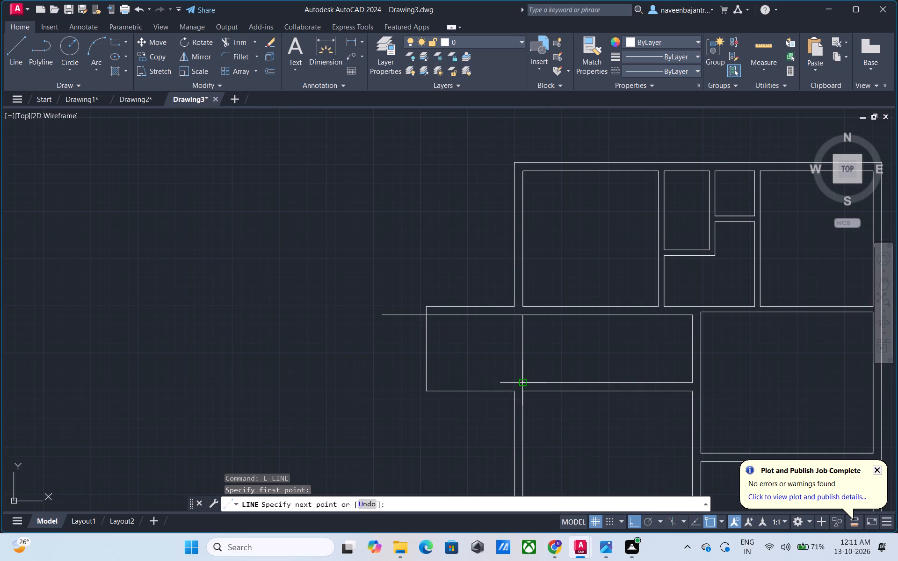
{"action": "left_click", "coordinate": [372, 381]}
{"action": "key", "text": "Escape"}
Trim both new horizontal lines where they extend beyond the outline's left edge.
{"action": "type", "text": "TR"}
{"action": "key", "text": "space"}
{"action": "left_click", "coordinate": [389, 382]}
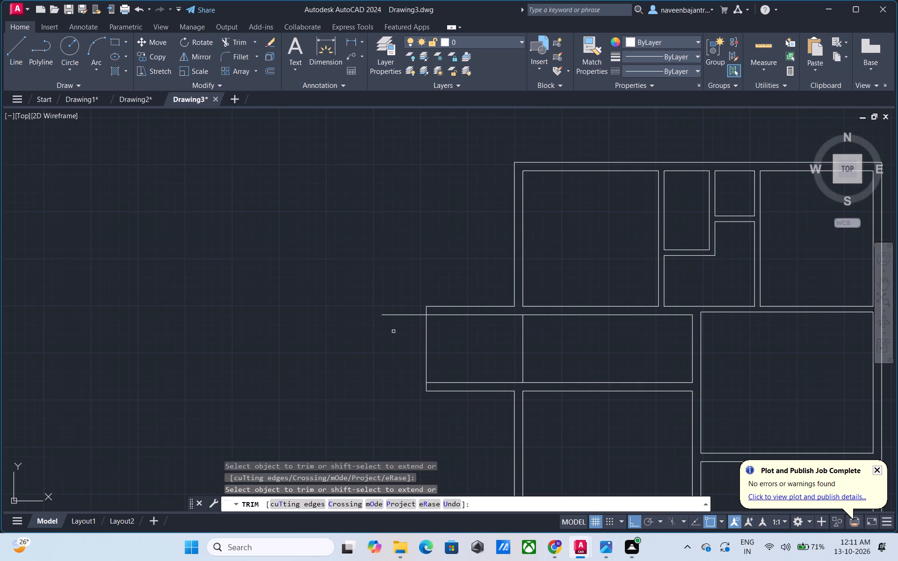
{"action": "left_click", "coordinate": [398, 316]}
{"action": "key", "text": "Escape"}
Offset the outline's left edge 9" inward.
{"action": "type", "text": "O"}
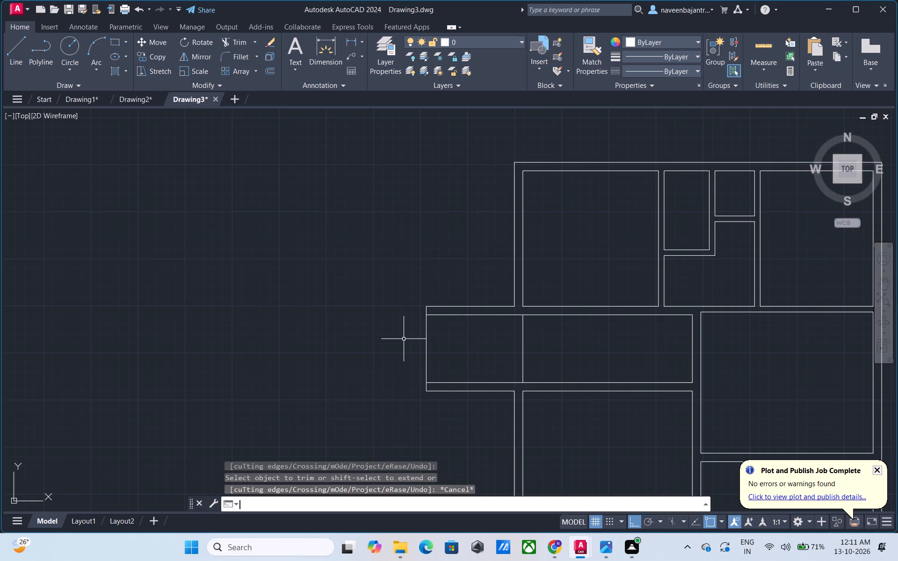
{"action": "key", "text": "space"}
{"action": "key", "text": "9"}
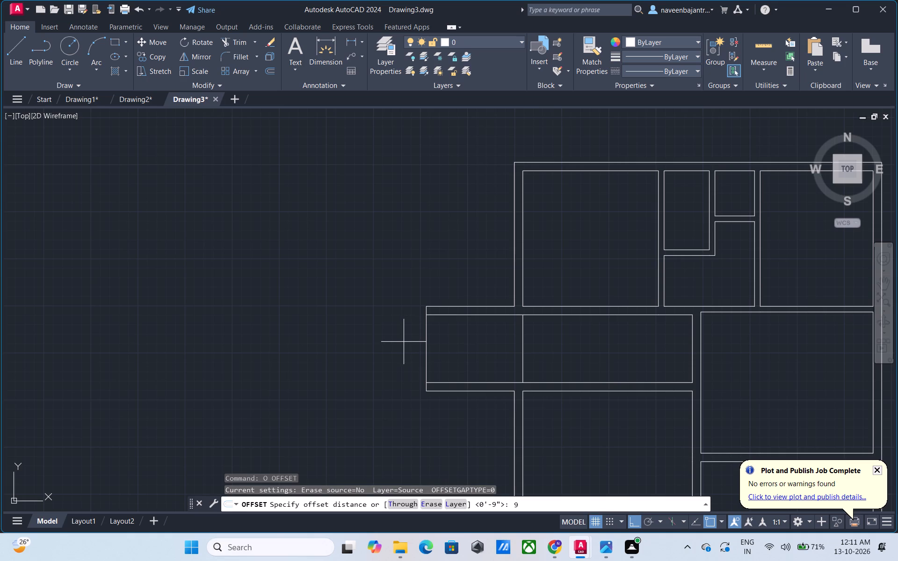
{"action": "key", "text": "shift+quotedbl"}
{"action": "key", "text": "Return"}
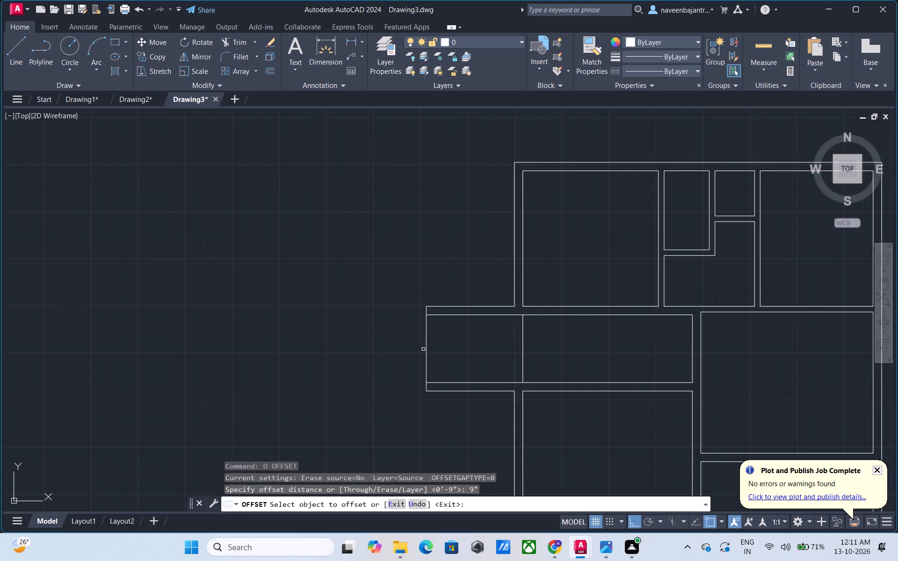
{"action": "left_click", "coordinate": [425, 350]}
{"action": "left_click", "coordinate": [438, 351]}
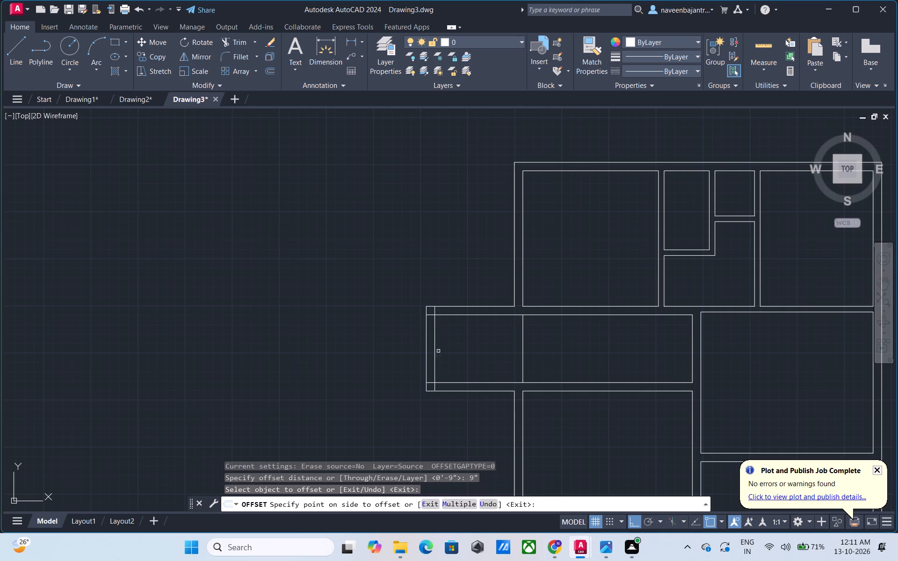
{"action": "key", "text": "Escape"}
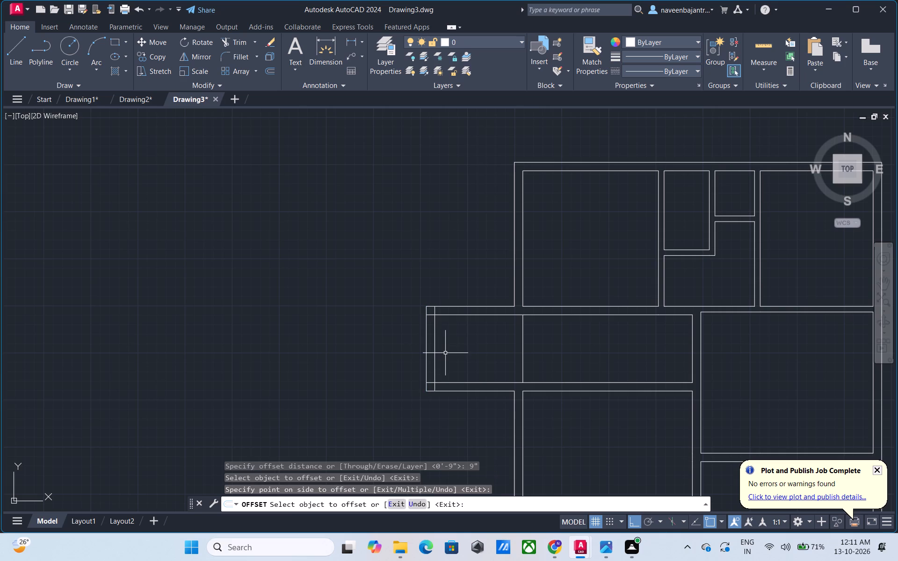
Trim the overlapping line ends at the left projection's two left inner corners and the vertical line crossing the middle-left room.
{"action": "type", "text": "TR"}
{"action": "key", "text": "space"}
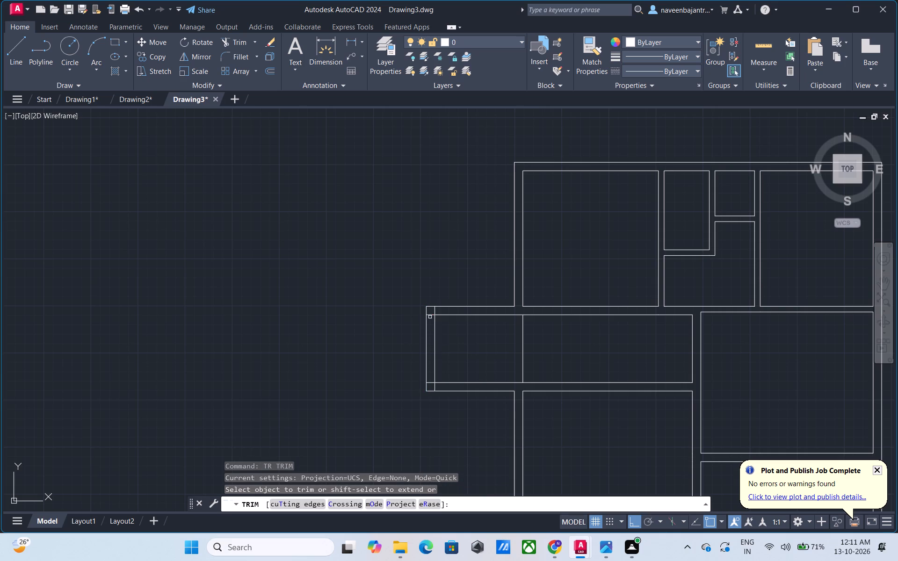
{"action": "left_click", "coordinate": [430, 316]}
{"action": "left_click", "coordinate": [433, 312]}
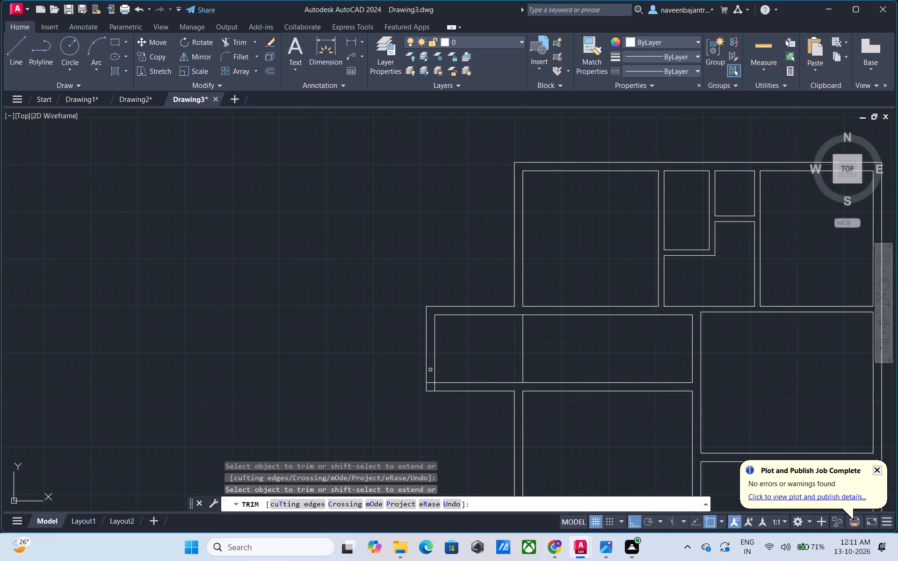
{"action": "left_click", "coordinate": [429, 383]}
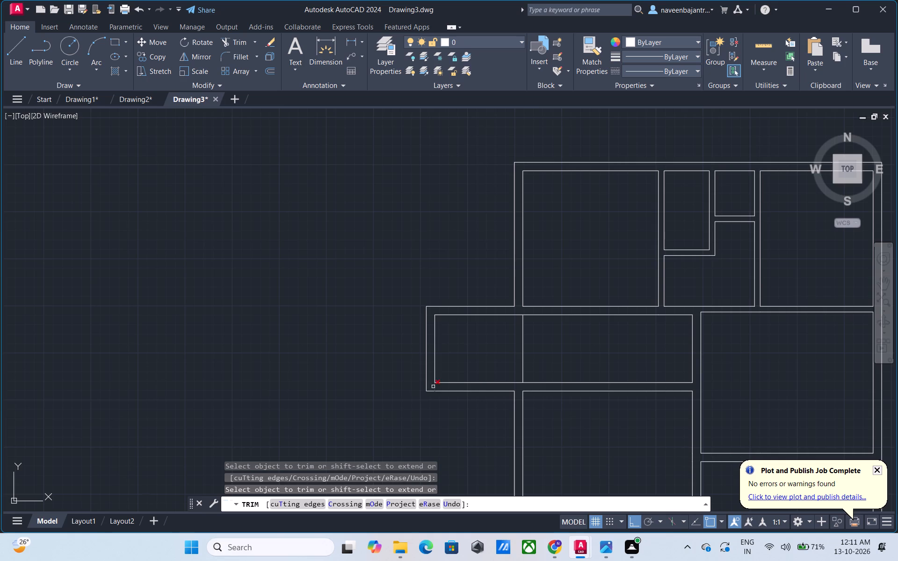
{"action": "left_click", "coordinate": [435, 388]}
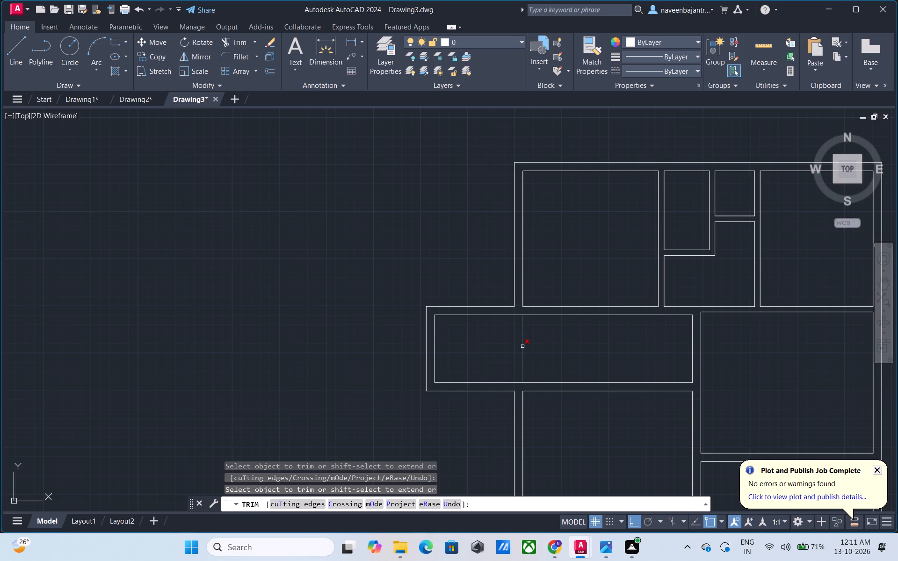
{"action": "left_click", "coordinate": [522, 346]}
{"action": "scroll", "coordinate": [542, 368], "scroll_direction": "down", "scroll_amount": 1}
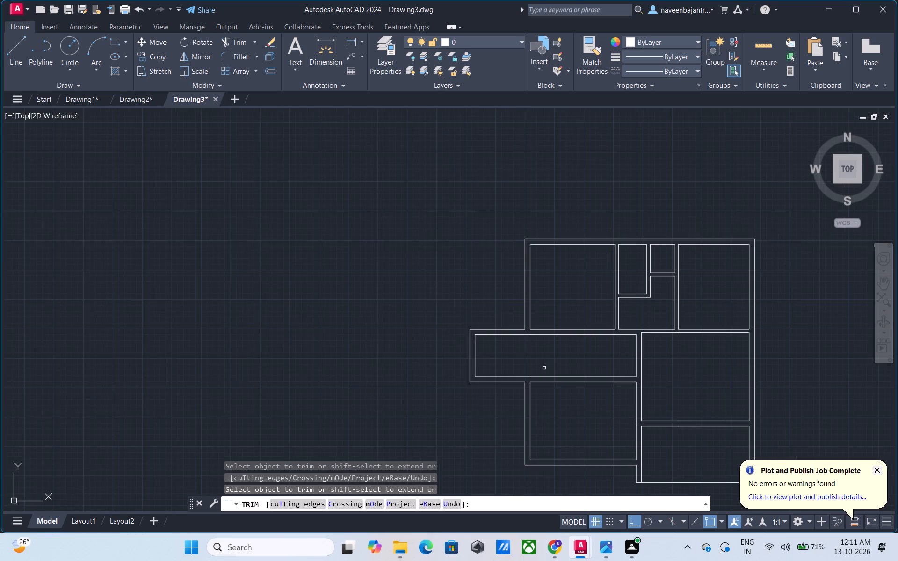
{"action": "middle_click_drag", "start_coordinate": [587, 356], "coordinate": [535, 355]}
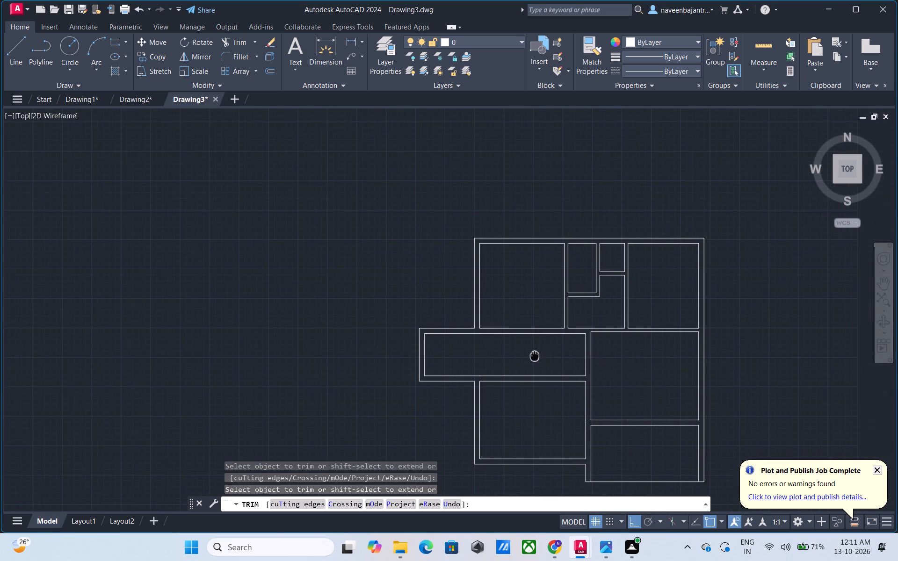
{"action": "middle_click_drag", "start_coordinate": [535, 355], "coordinate": [519, 356]}
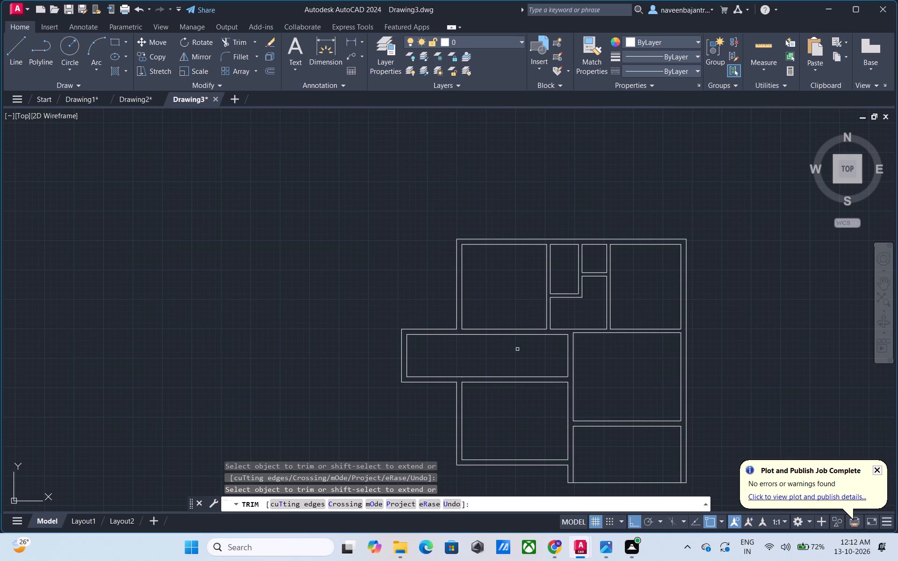
{"action": "key", "text": "Escape"}
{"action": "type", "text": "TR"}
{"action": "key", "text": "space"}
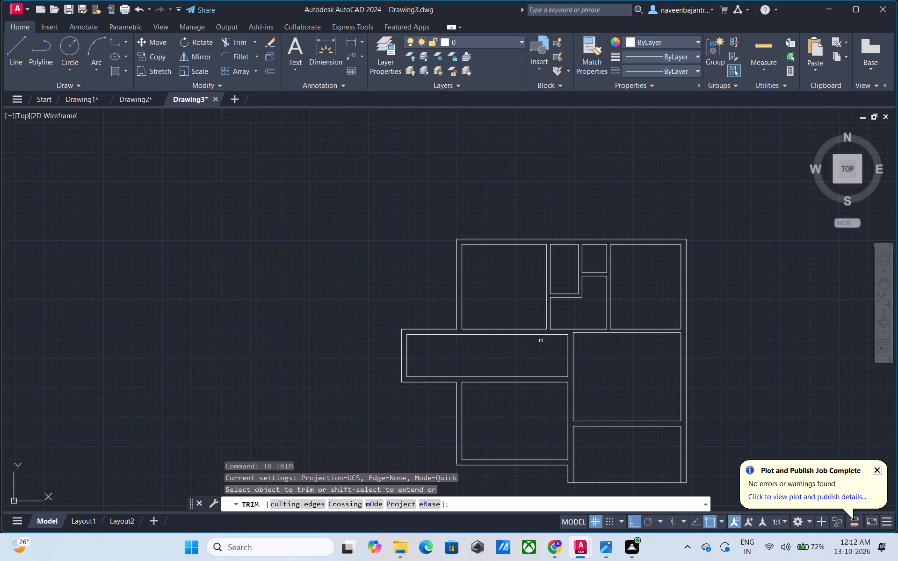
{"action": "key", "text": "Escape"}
Draw two vertical lines down from the lower ends of the upper-left room's right partition, past the middle-left room's bottom wall.
{"action": "type", "text": "L"}
{"action": "key", "text": "space"}
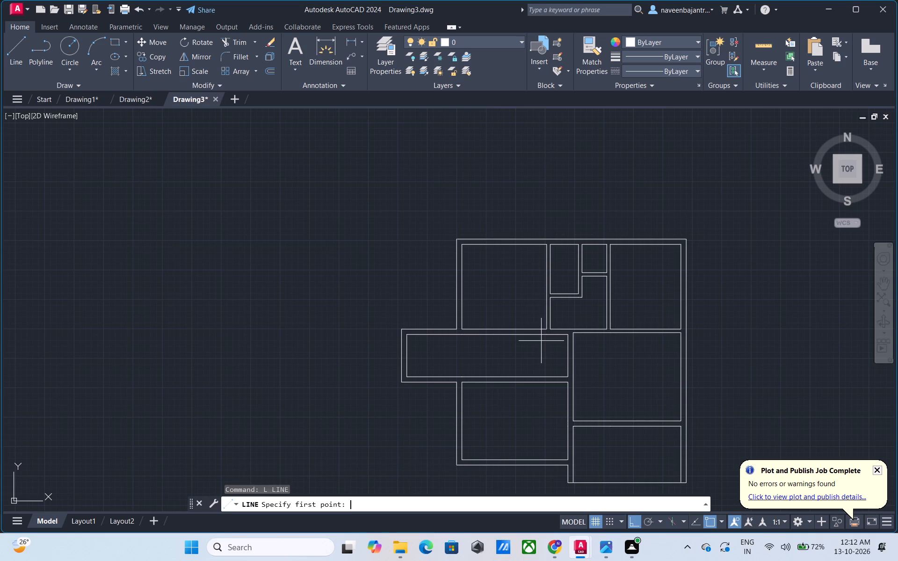
{"action": "scroll", "coordinate": [541, 341], "scroll_direction": "up", "scroll_amount": 2}
{"action": "left_click", "coordinate": [564, 314]}
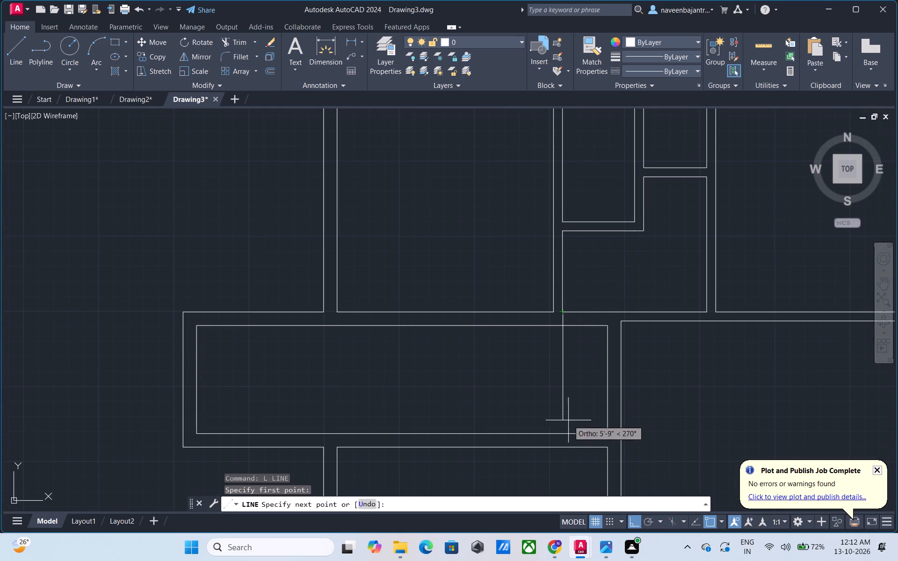
{"action": "left_click", "coordinate": [568, 455]}
{"action": "key", "text": "Escape"}
{"action": "type", "text": "L"}
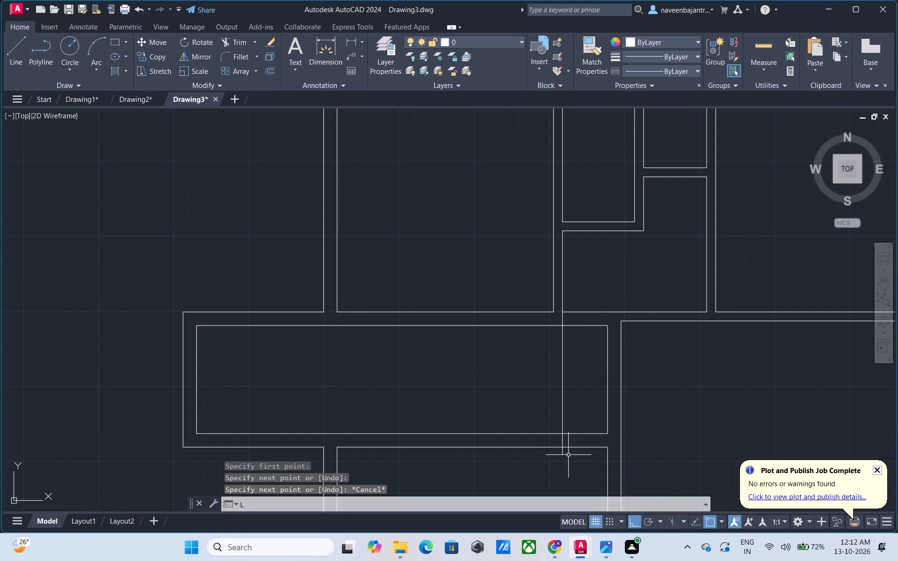
{"action": "key", "text": "space"}
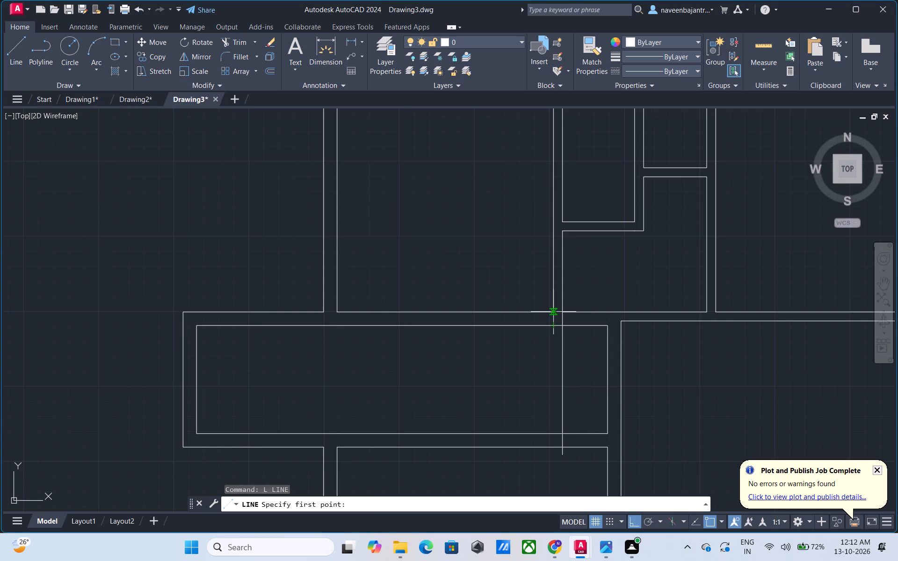
{"action": "left_click", "coordinate": [554, 311]}
{"action": "left_click", "coordinate": [556, 458]}
{"action": "key", "text": "Escape"}
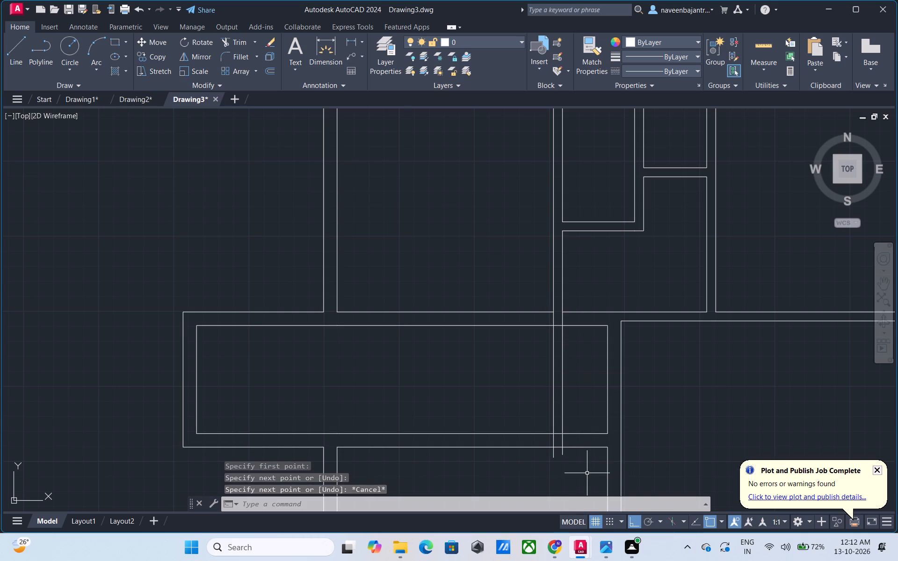
Trim the two new lines' bottom overhangs and the middle-left room's three horizontal wall lines between the new partition and the right wall.
{"action": "type", "text": "TR"}
{"action": "key", "text": "space"}
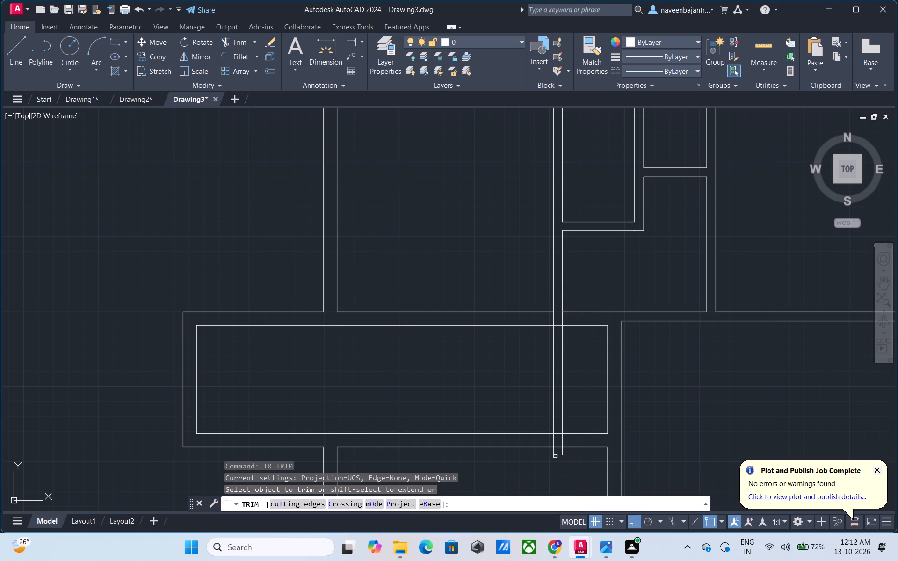
{"action": "left_click", "coordinate": [554, 456]}
{"action": "left_click", "coordinate": [562, 454]}
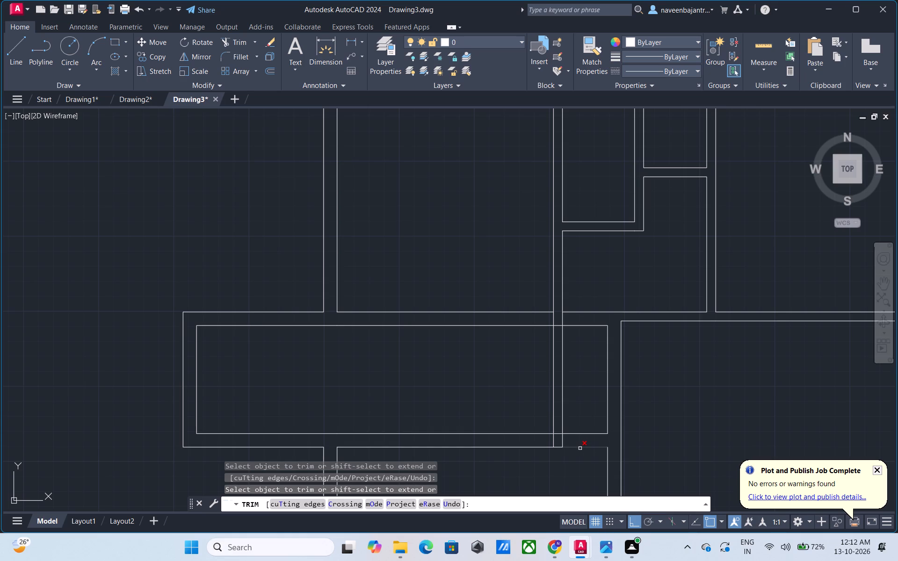
{"action": "left_click", "coordinate": [580, 448]}
{"action": "left_click", "coordinate": [581, 434]}
{"action": "left_click", "coordinate": [584, 326]}
{"action": "key", "text": "Escape"}
Draw a short vertical line up from the top end of the passage's right wall line, crossing the horizontal line above.
{"action": "type", "text": "L"}
{"action": "key", "text": "space"}
{"action": "left_click_drag", "start_coordinate": [606, 325], "coordinate": [606, 317]}
{"action": "left_click", "coordinate": [606, 300]}
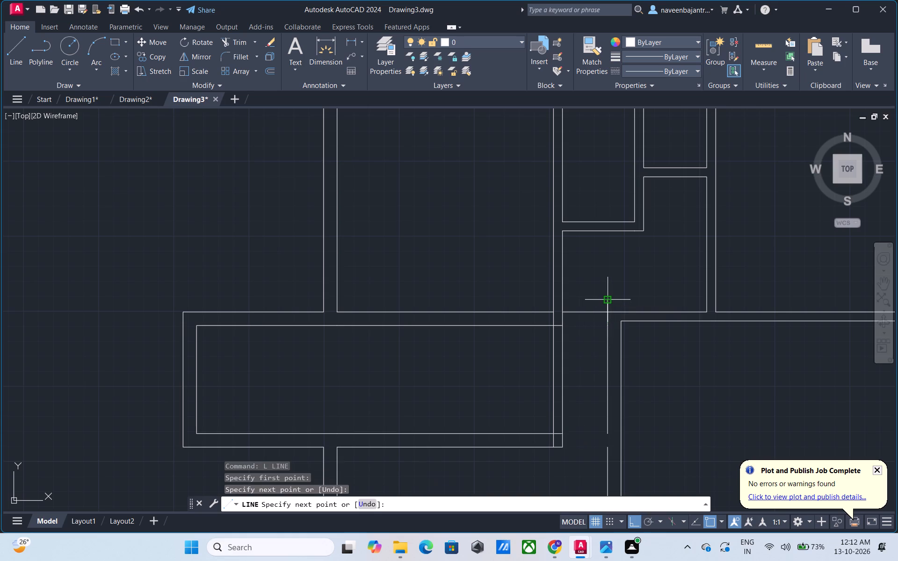
{"action": "key", "text": "Escape"}
Trim the horizontal line across the passage's top opening and the short vertical line's overhang above it.
{"action": "type", "text": "TR"}
{"action": "key", "text": "space"}
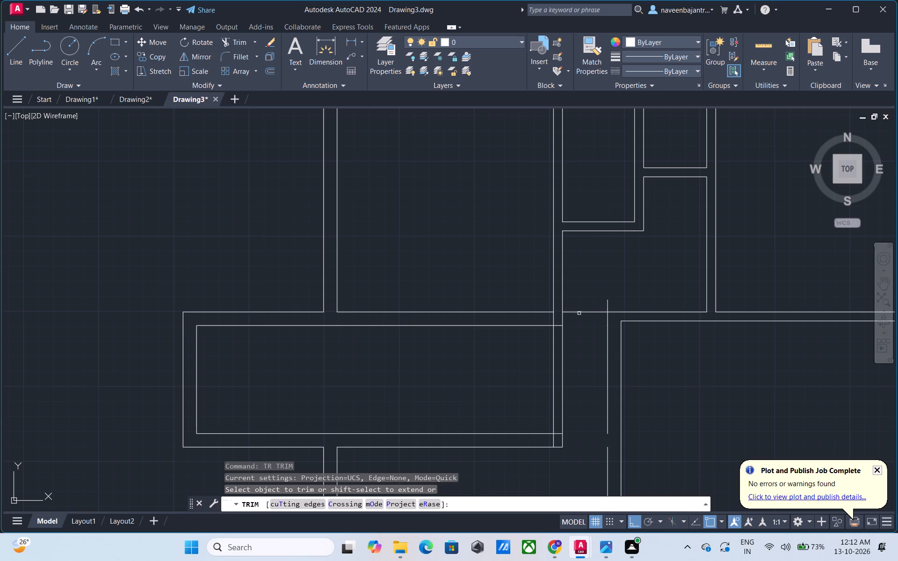
{"action": "left_click", "coordinate": [580, 312]}
{"action": "left_click", "coordinate": [608, 305]}
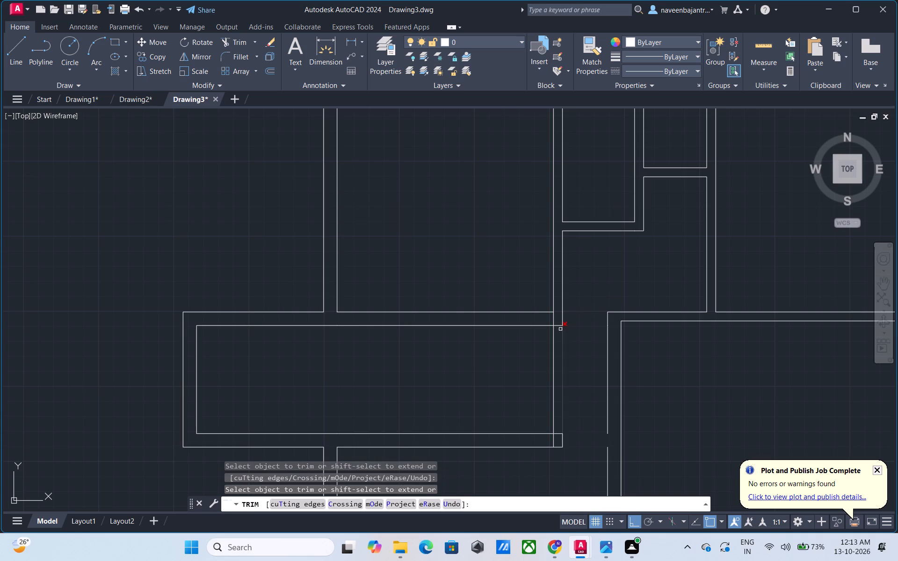
Trim the leftover line pieces inside the new partition's junctions at the middle-left room's top right and bottom right corners.
{"action": "left_click", "coordinate": [558, 326]}
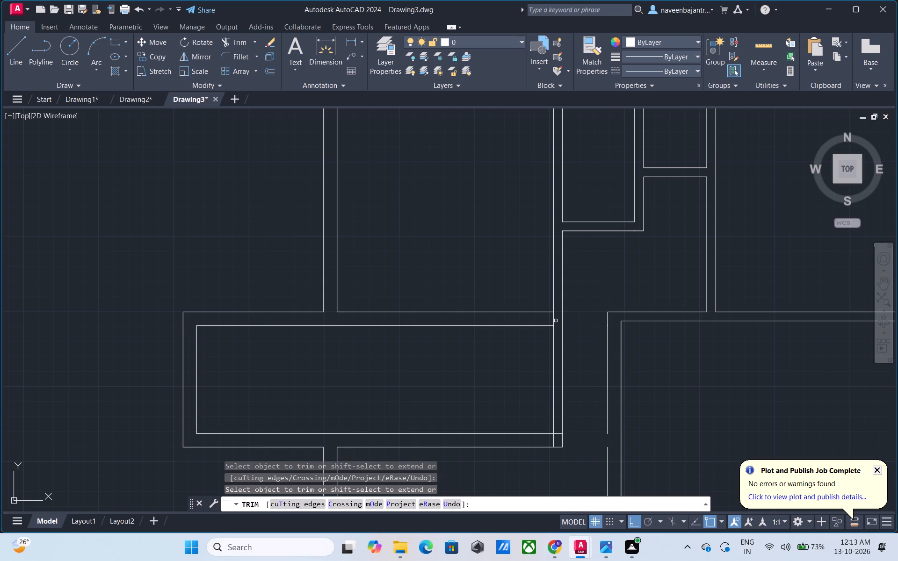
{"action": "left_click", "coordinate": [554, 320]}
{"action": "left_click", "coordinate": [557, 435]}
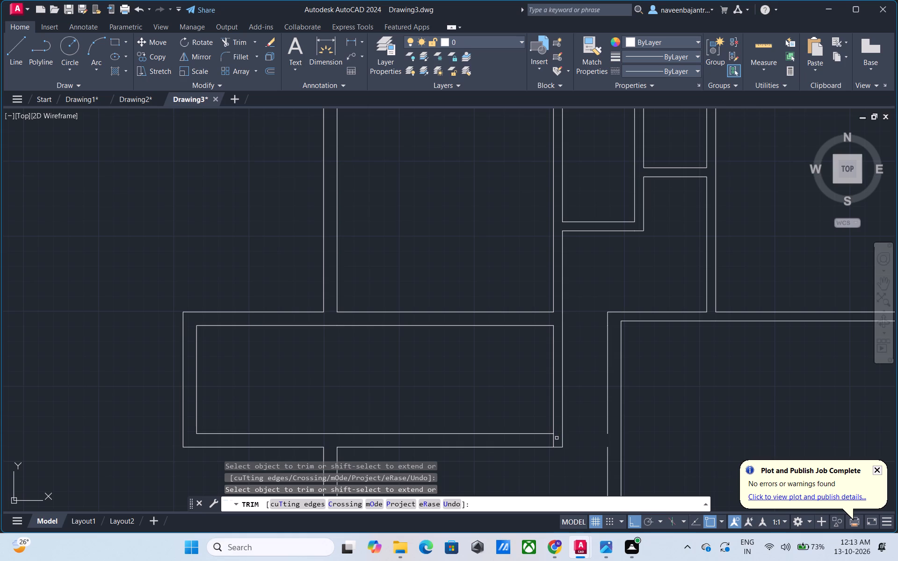
{"action": "left_click", "coordinate": [554, 439]}
{"action": "scroll", "coordinate": [572, 442], "scroll_direction": "down", "scroll_amount": 1}
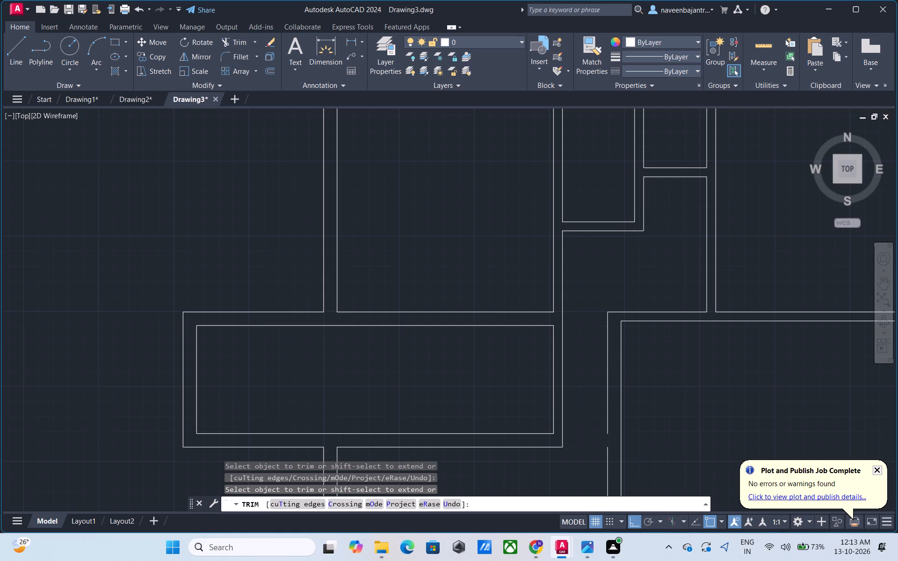
{"action": "middle_click_drag", "start_coordinate": [584, 474], "coordinate": [544, 378]}
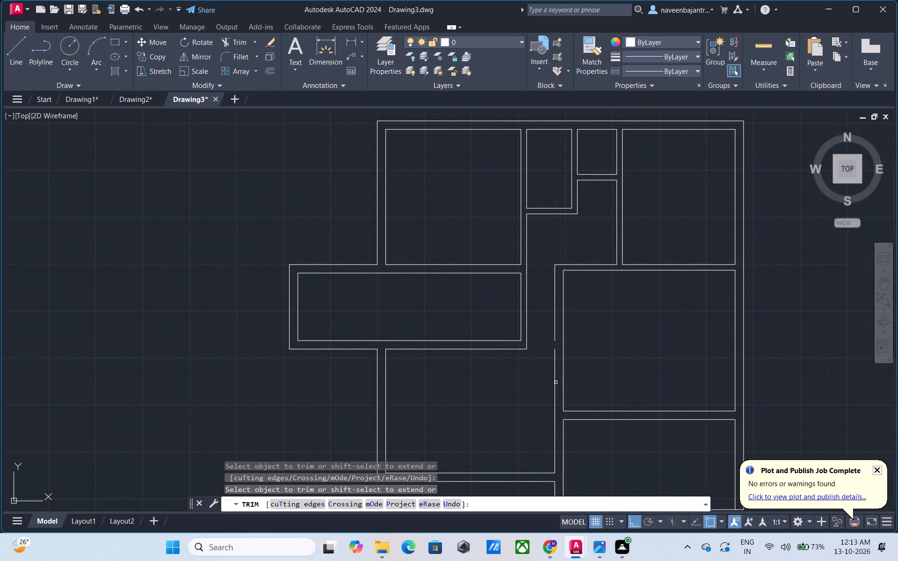
{"action": "key", "text": "Escape"}
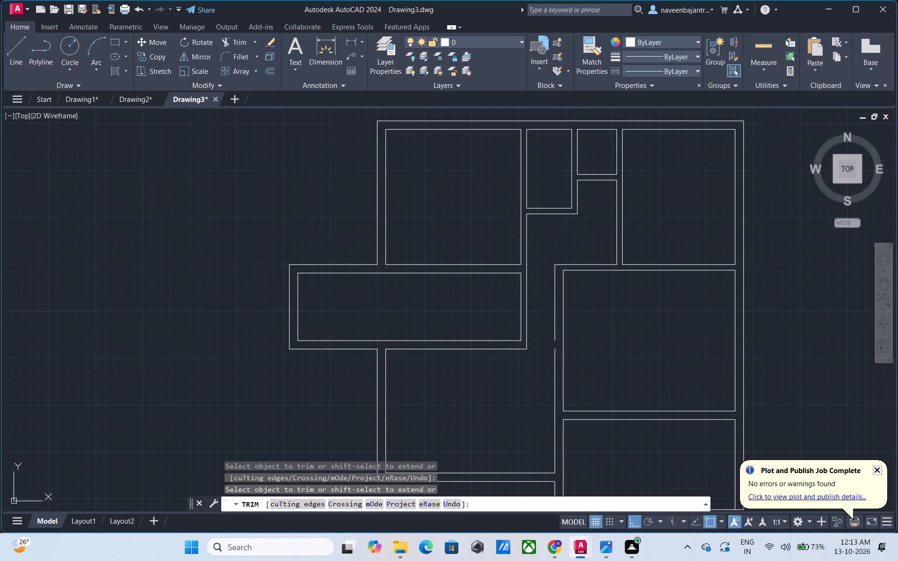
Extend the lower-left room's right wall line upward to close the gap in the passage's right wall.
{"action": "type", "text": "EX"}
{"action": "key", "text": "space"}
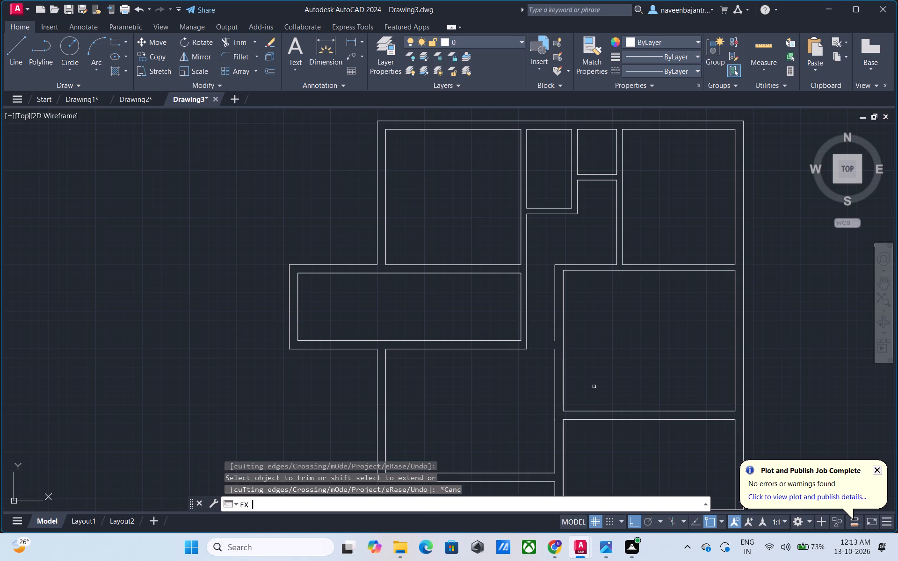
{"action": "left_click", "coordinate": [555, 377]}
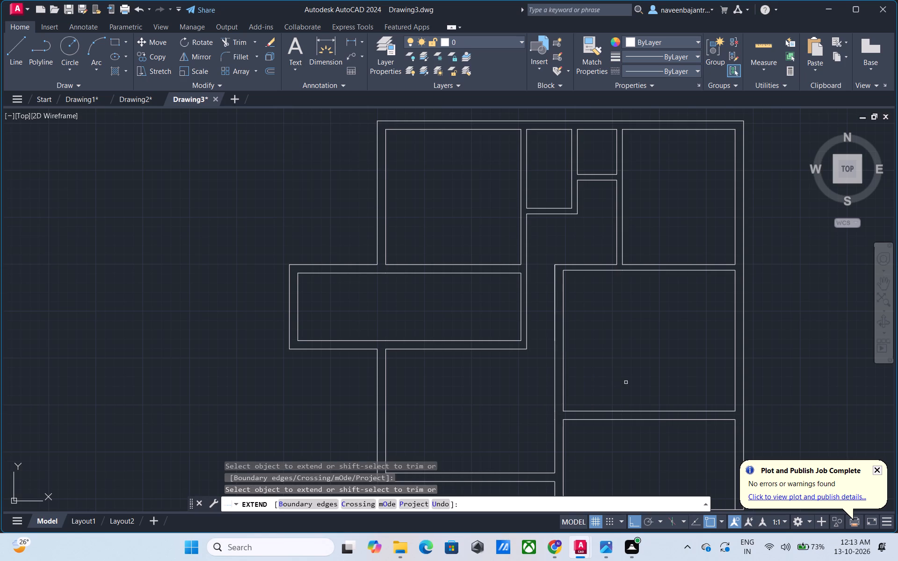
{"action": "key", "text": "Escape"}
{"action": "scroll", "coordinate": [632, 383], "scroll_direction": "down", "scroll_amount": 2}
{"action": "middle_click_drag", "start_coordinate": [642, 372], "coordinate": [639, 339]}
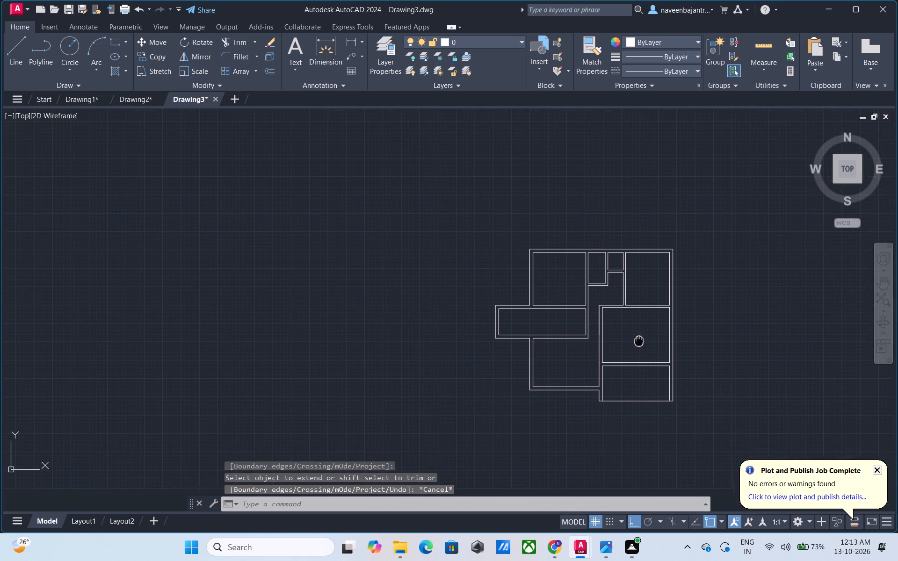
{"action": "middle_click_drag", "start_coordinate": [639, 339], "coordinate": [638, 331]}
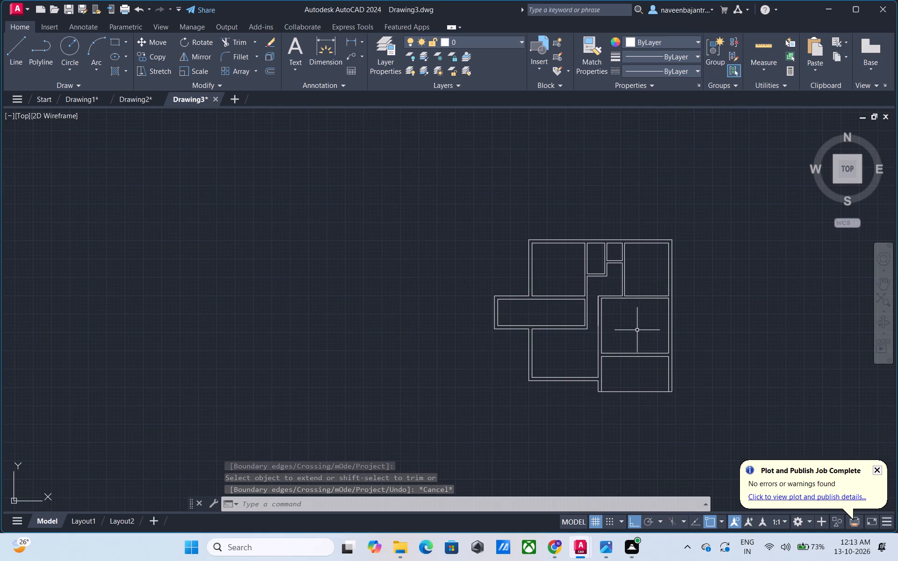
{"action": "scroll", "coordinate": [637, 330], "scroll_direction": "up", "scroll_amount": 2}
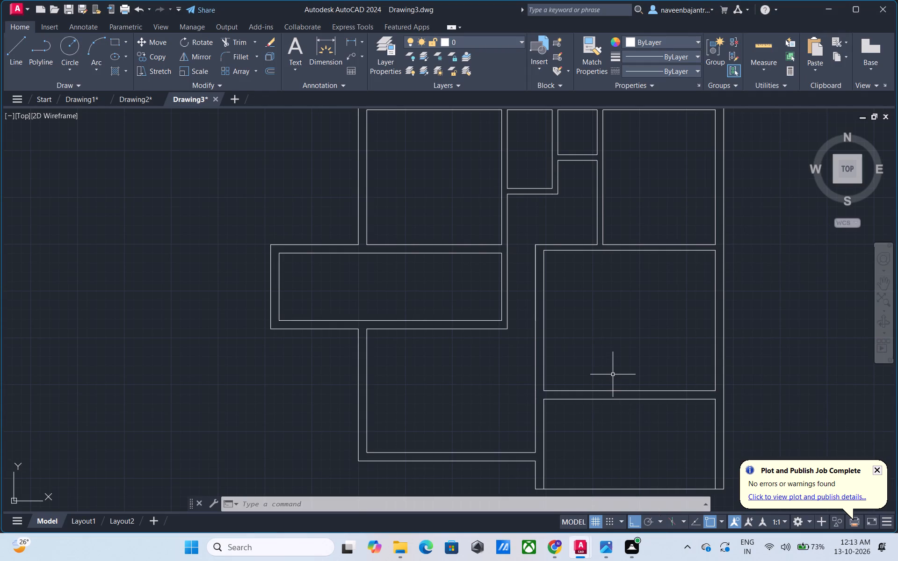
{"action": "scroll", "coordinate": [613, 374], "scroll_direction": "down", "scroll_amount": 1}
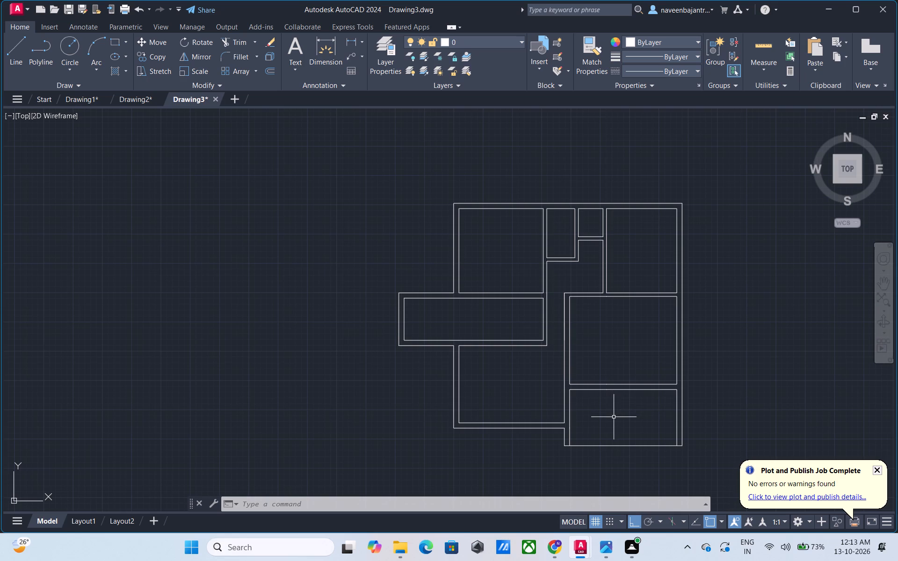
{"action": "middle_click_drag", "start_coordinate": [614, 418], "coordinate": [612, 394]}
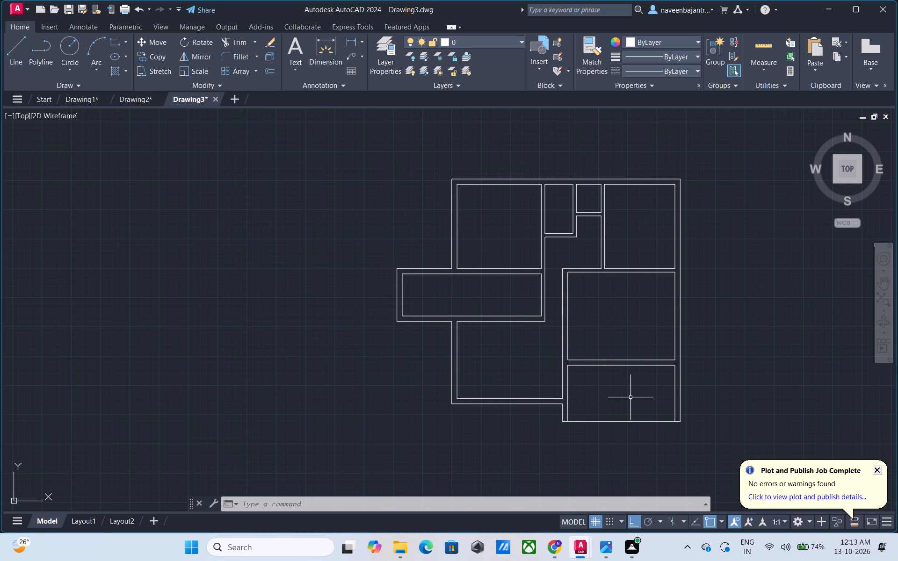
Trim away the inner right wall line of the bottom-right room.
{"action": "key", "text": "Escape"}
{"action": "type", "text": "TR"}
{"action": "key", "text": "space"}
{"action": "left_click", "coordinate": [674, 393]}
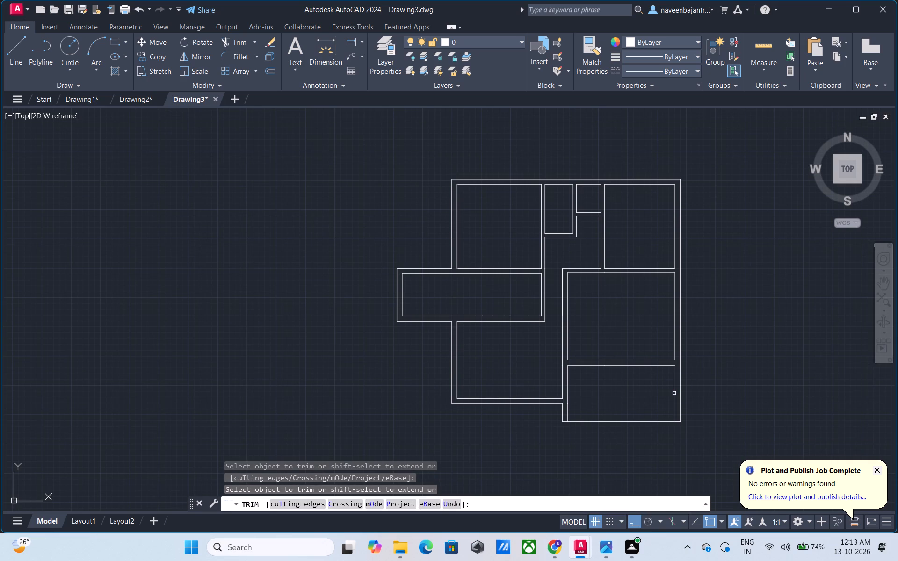
Extend the bottom-right room's top wall line to the outer right wall with a short horizontal line, trimming its overhang.
{"action": "key", "text": "Escape"}
{"action": "type", "text": "L"}
{"action": "key", "text": "space"}
{"action": "left_click_drag", "start_coordinate": [673, 365], "coordinate": [673, 365]}
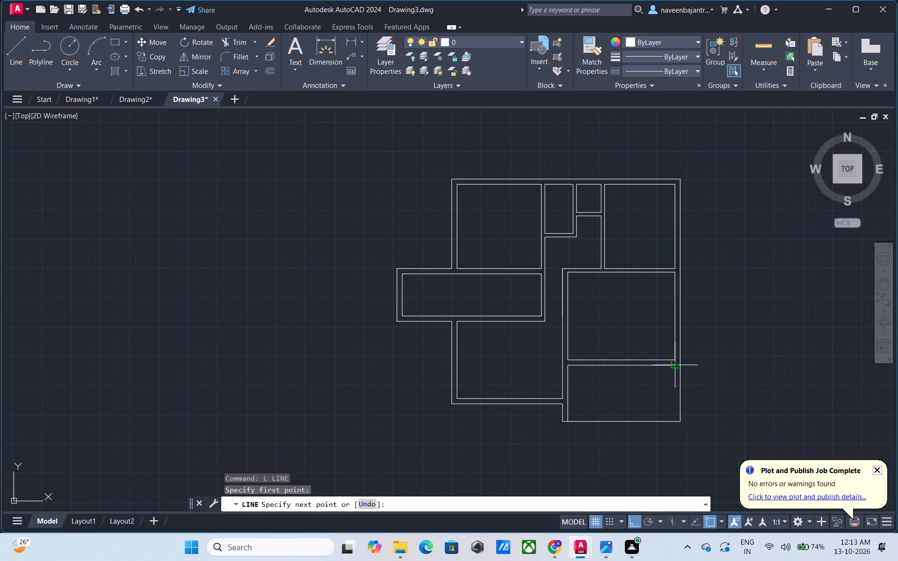
{"action": "left_click_drag", "start_coordinate": [673, 365], "coordinate": [678, 365]}
{"action": "left_click", "coordinate": [691, 366]}
{"action": "key", "text": "Escape"}
{"action": "type", "text": "TR"}
{"action": "key", "text": "space"}
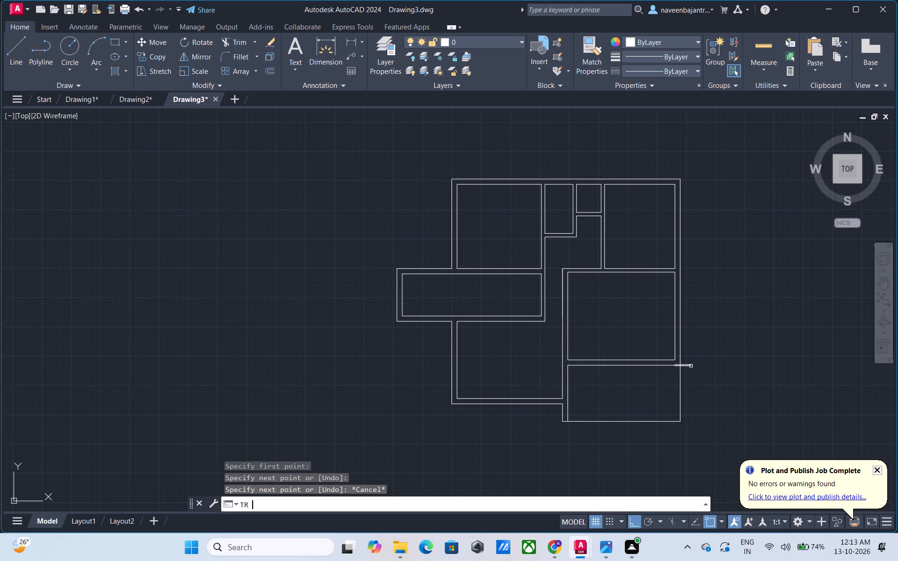
{"action": "left_click", "coordinate": [688, 366]}
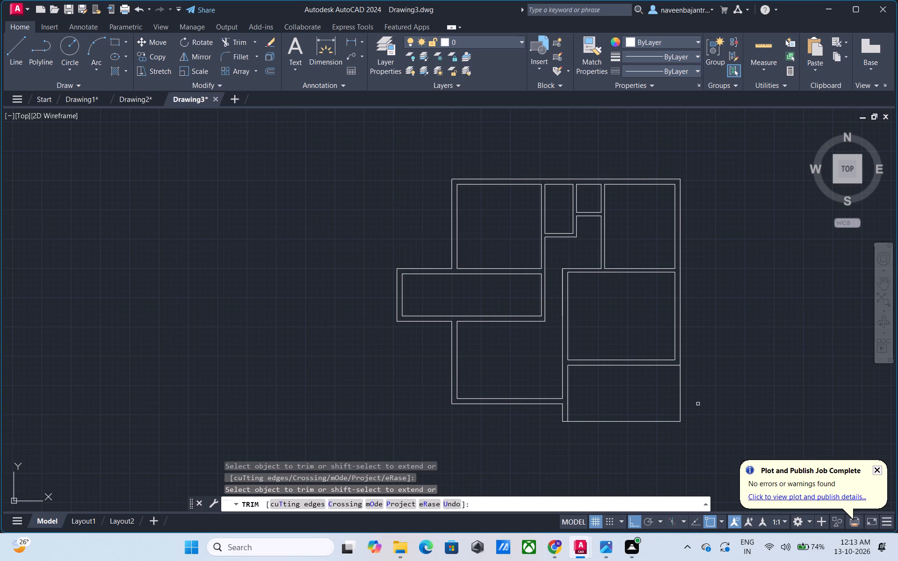
{"action": "key", "text": "Escape"}
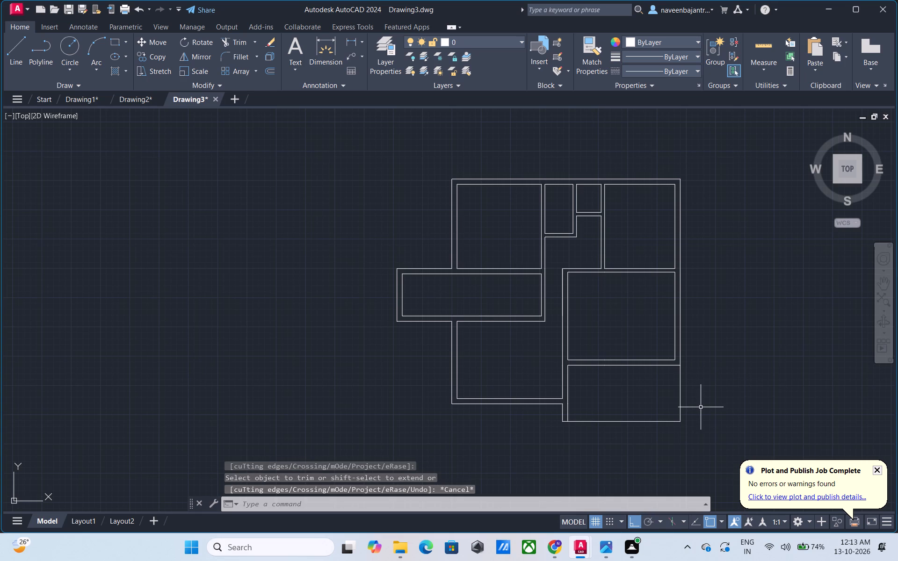
Draw a vertical line from the room above's lower-right inner corner down past the bottom outer line, and trim the overhang below.
{"action": "middle_click_drag", "start_coordinate": [701, 406], "coordinate": [689, 363]}
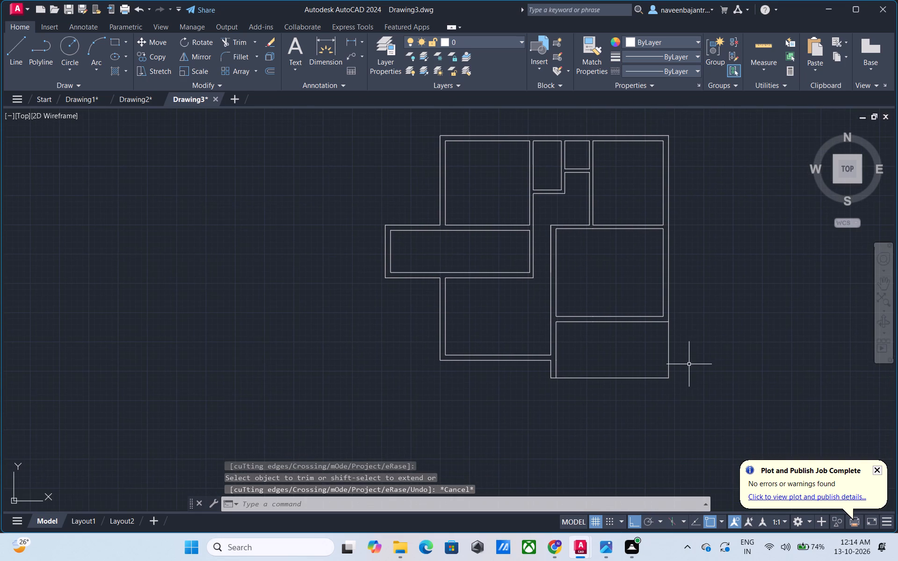
{"action": "type", "text": "L"}
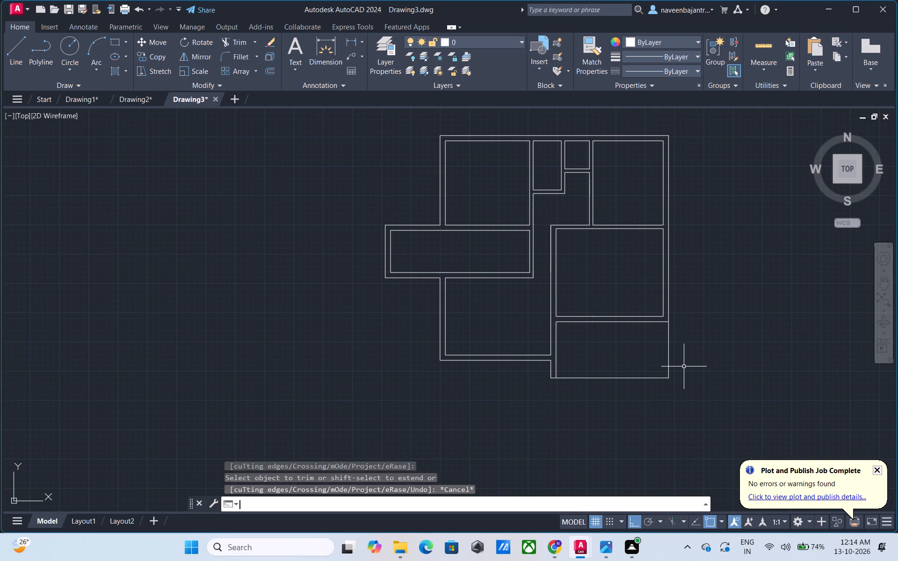
{"action": "key", "text": "space"}
{"action": "left_click", "coordinate": [664, 316]}
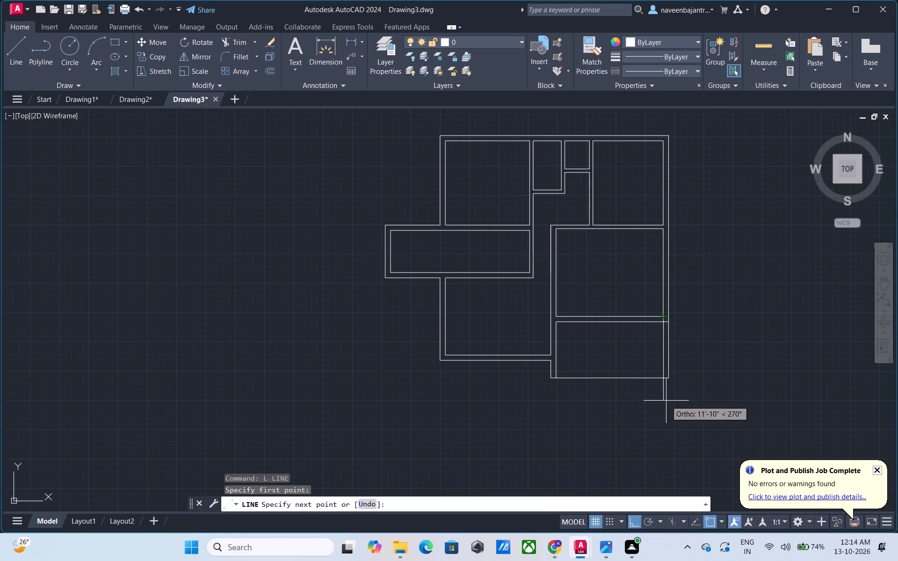
{"action": "left_click", "coordinate": [665, 411]}
{"action": "key", "text": "Escape"}
{"action": "type", "text": "TR"}
{"action": "key", "text": "space"}
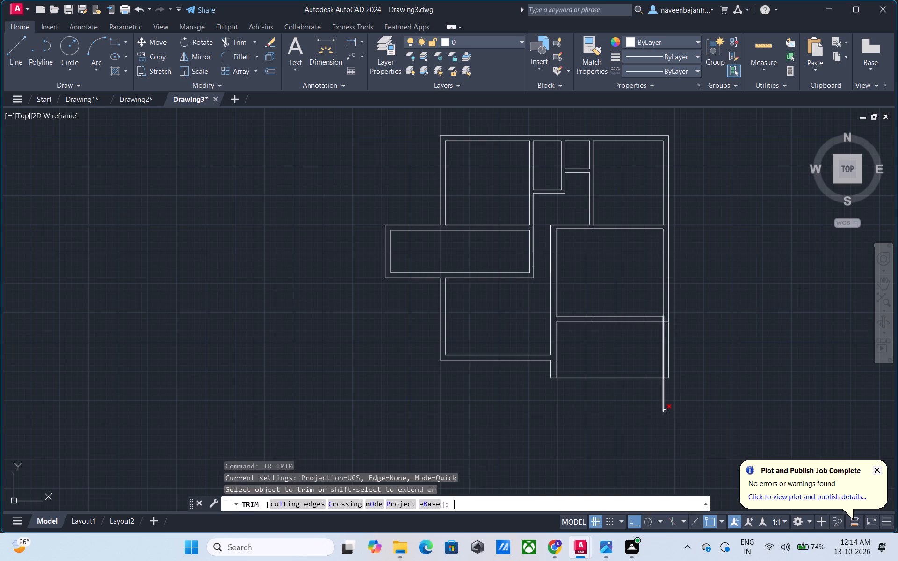
{"action": "left_click", "coordinate": [664, 398]}
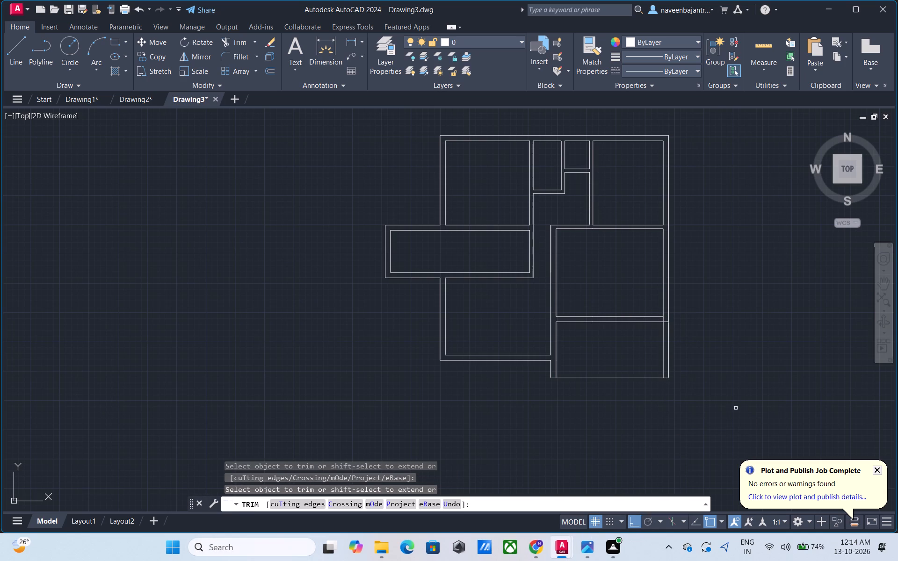
{"action": "key", "text": "Escape"}
Draw a short line along the bottom outer line from the new vertical line to the plan's bottom-right outer corner.
{"action": "scroll", "coordinate": [736, 409], "scroll_direction": "up", "scroll_amount": 3}
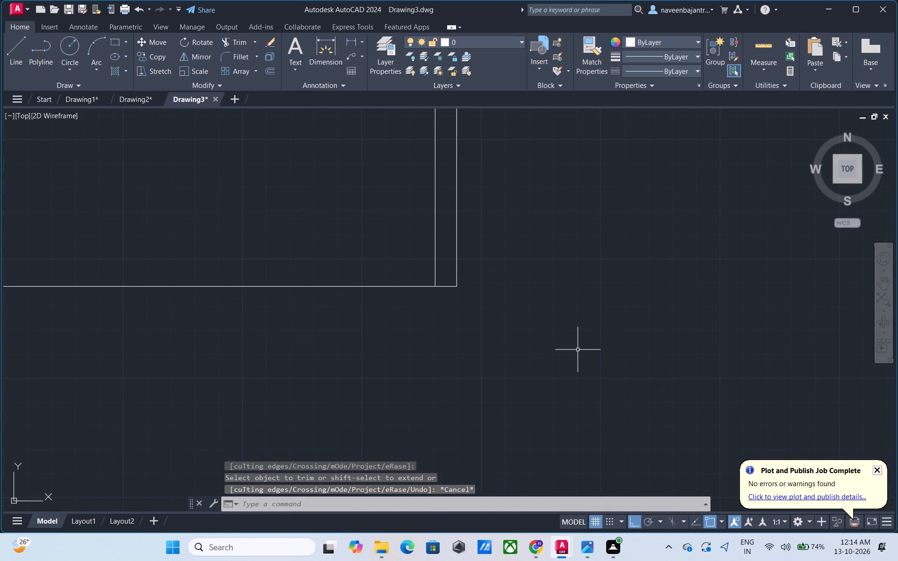
{"action": "middle_click_drag", "start_coordinate": [573, 348], "coordinate": [632, 425]}
{"action": "type", "text": "L"}
{"action": "key", "text": "space"}
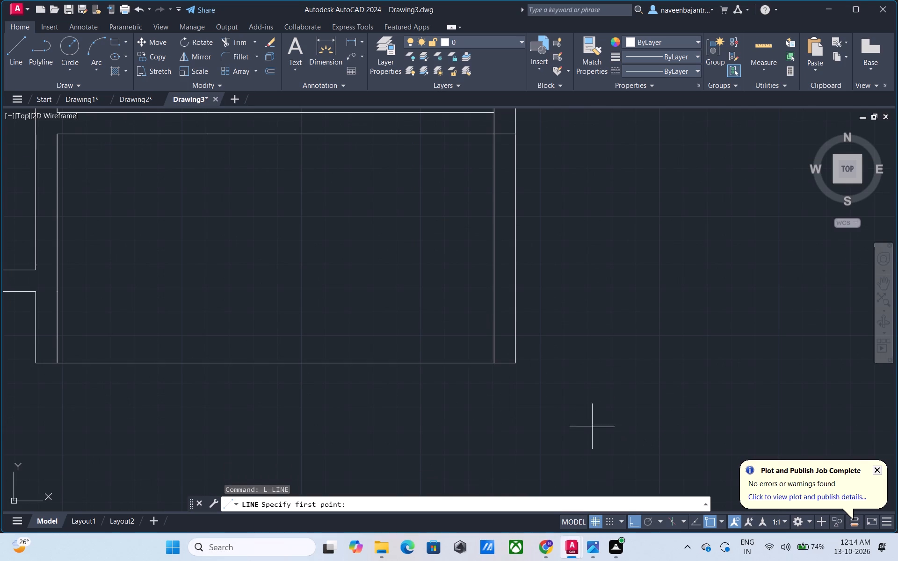
{"action": "left_click", "coordinate": [494, 363]}
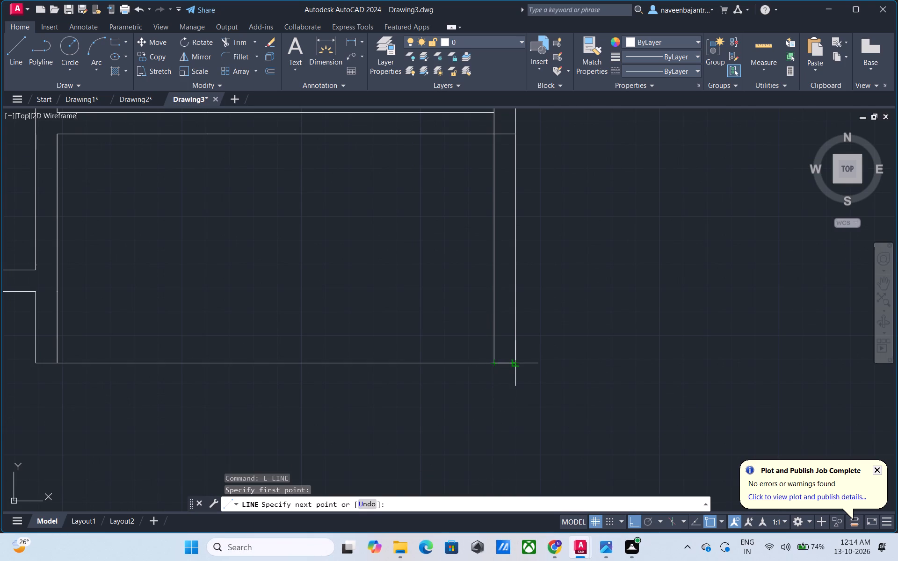
{"action": "left_click", "coordinate": [513, 363]}
{"action": "key", "text": "Escape"}
Offset the short line at the bottom-right corner 9" upward.
{"action": "type", "text": "O"}
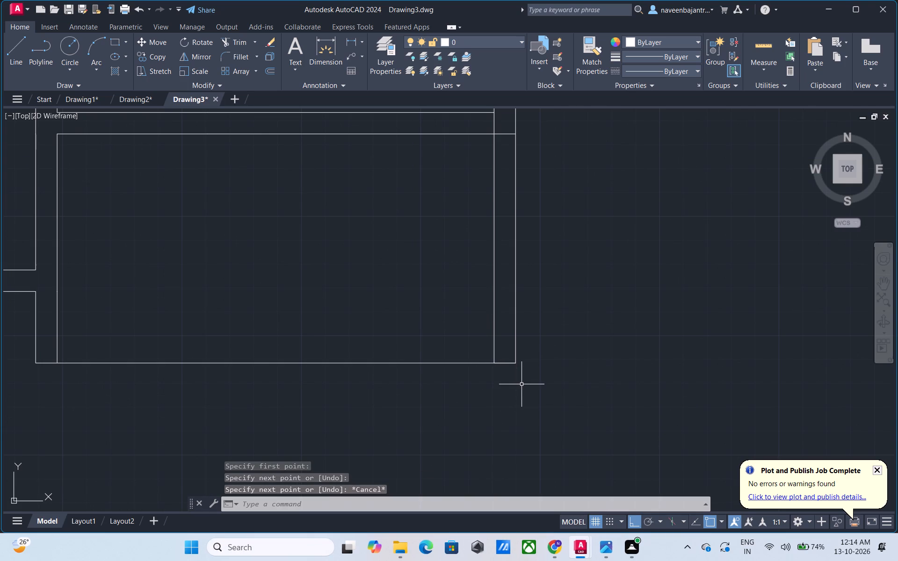
{"action": "key", "text": "space"}
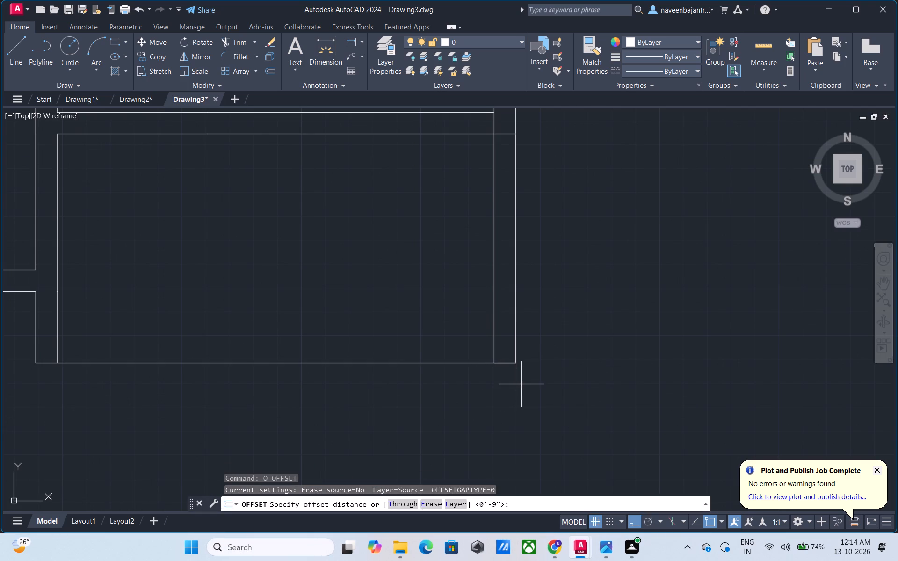
{"action": "key", "text": "9"}
{"action": "key", "text": "shift+quotedbl"}
{"action": "key", "text": "Return"}
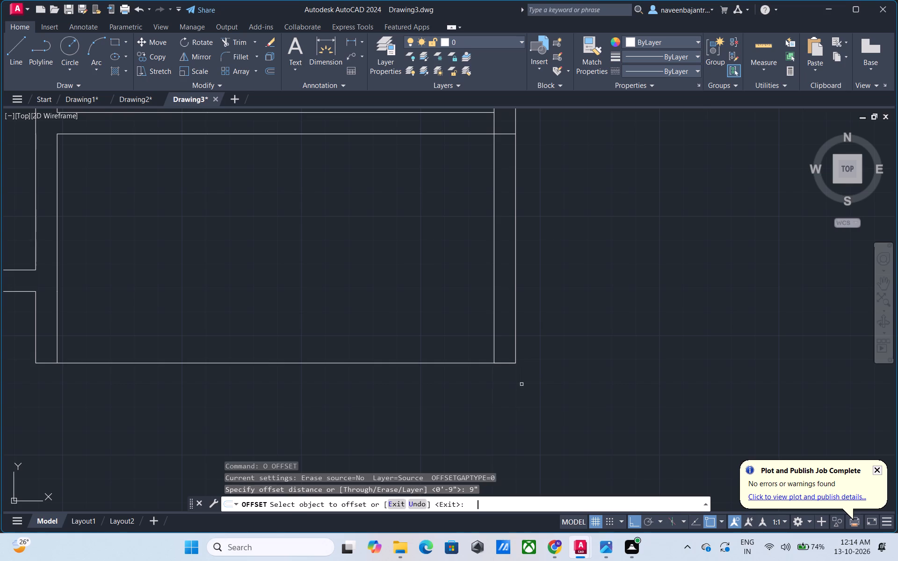
{"action": "left_click", "coordinate": [507, 364]}
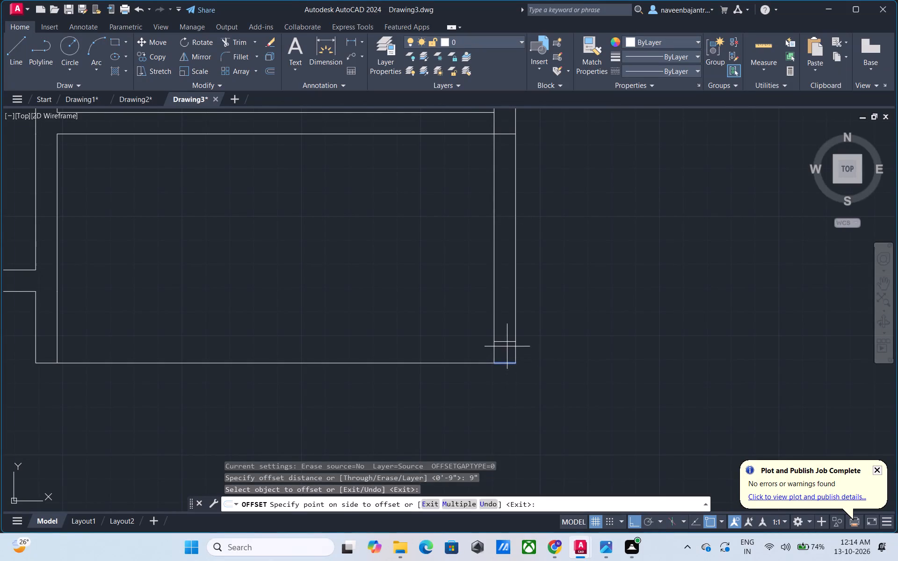
{"action": "left_click", "coordinate": [507, 346]}
{"action": "key", "text": "Escape"}
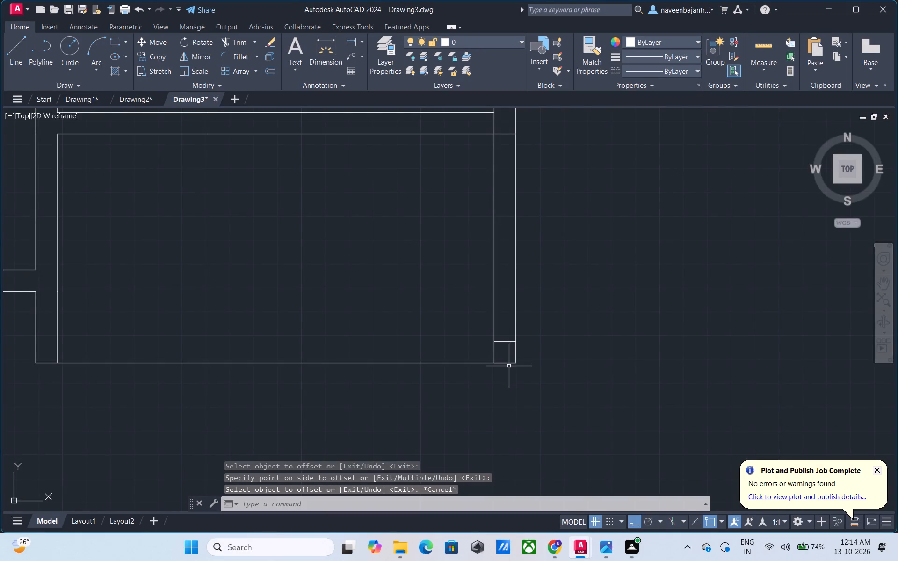
Trim the inner vertical line above the corner offset line and its leftover piece in the wall junction, leaving a 9" square corner column.
{"action": "type", "text": "TR"}
{"action": "key", "text": "space"}
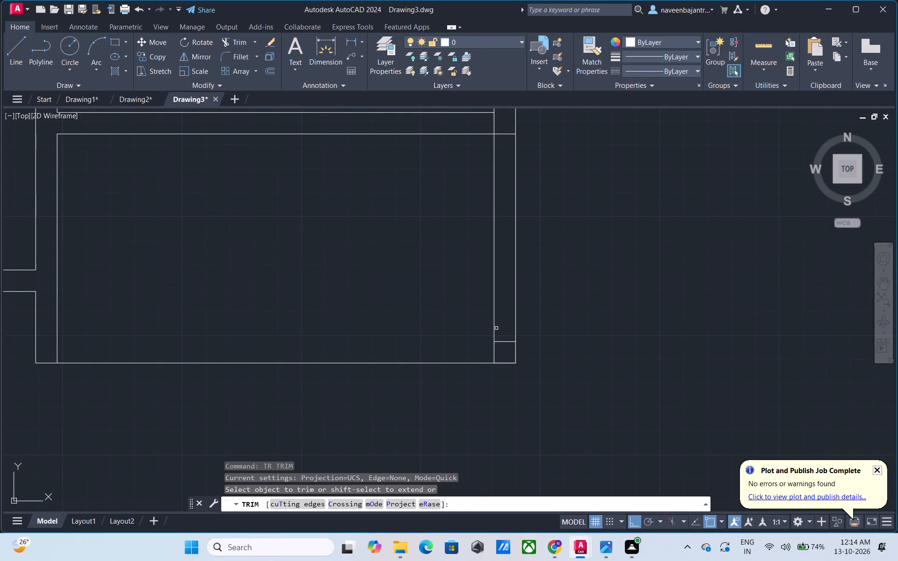
{"action": "left_click", "coordinate": [495, 324]}
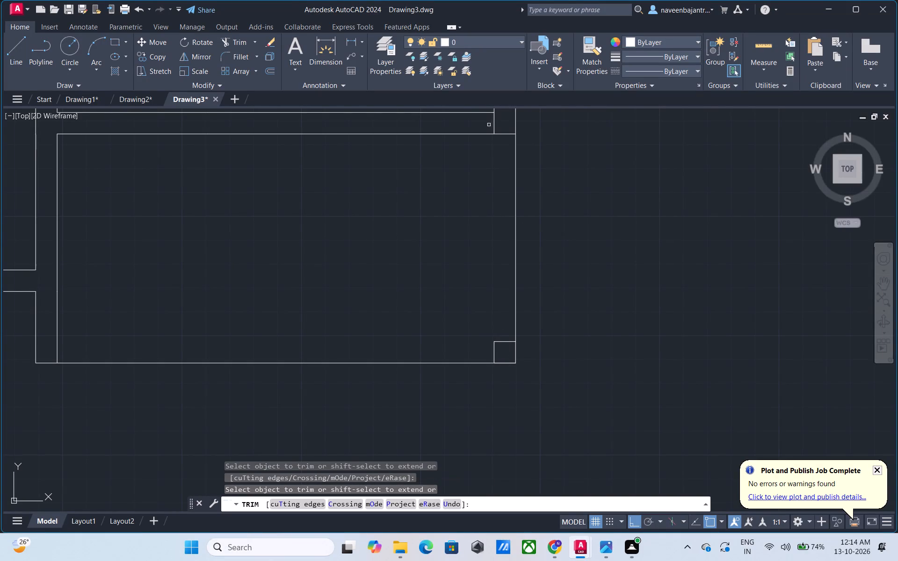
{"action": "left_click", "coordinate": [496, 124]}
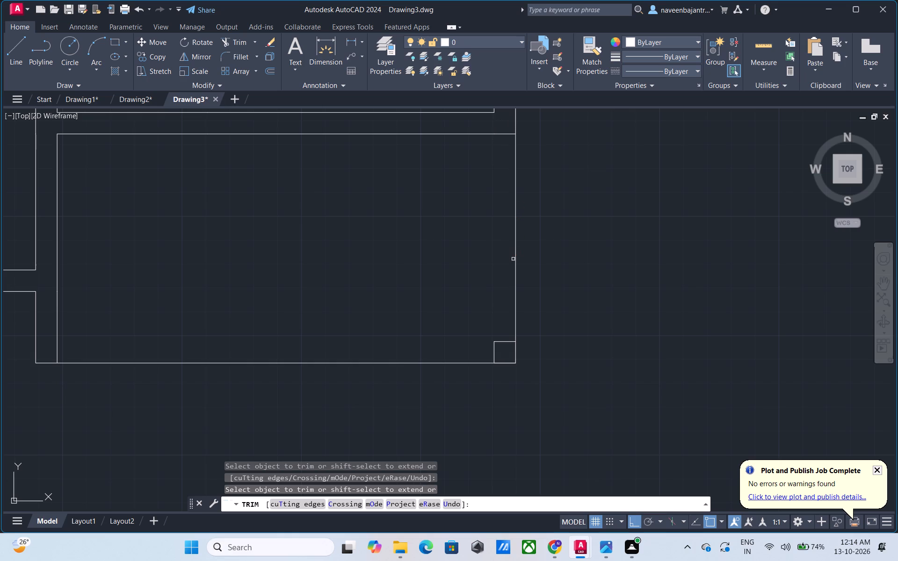
{"action": "key", "text": "Escape"}
Draw a short line across the partition at the upper-left room's bottom-right corner and trim its overhang into the passage.
{"action": "scroll", "coordinate": [491, 273], "scroll_direction": "down", "scroll_amount": 2}
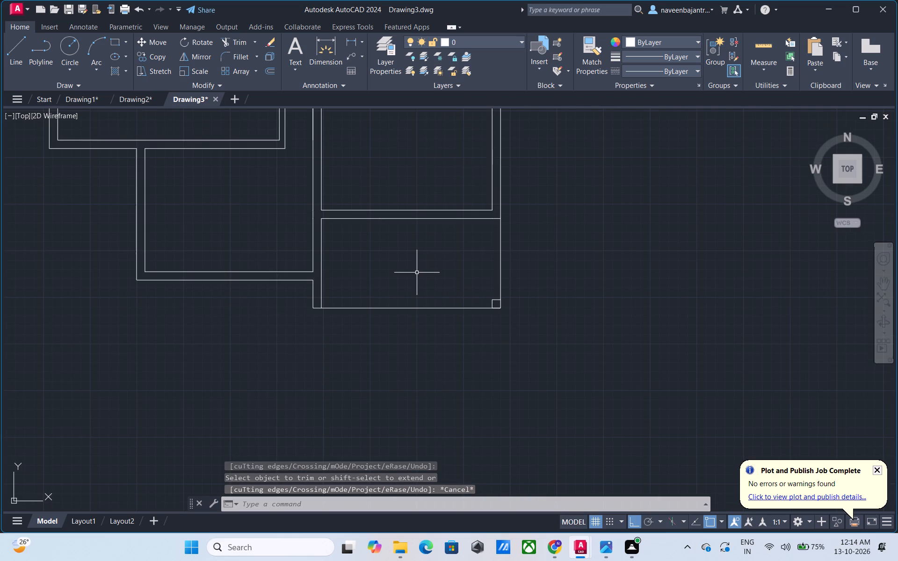
{"action": "middle_click_drag", "start_coordinate": [417, 273], "coordinate": [500, 277]}
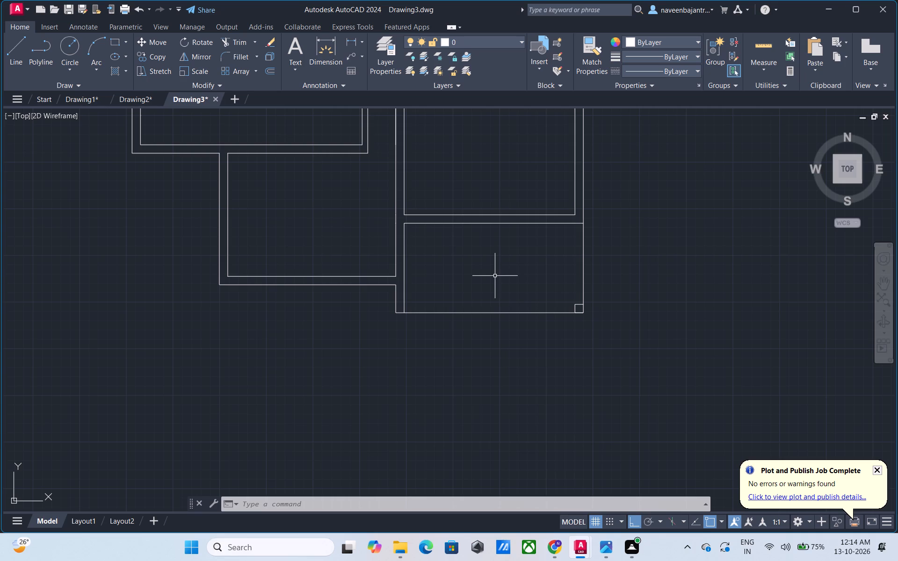
{"action": "scroll", "coordinate": [495, 274], "scroll_direction": "down", "scroll_amount": 1}
{"action": "middle_click_drag", "start_coordinate": [498, 220], "coordinate": [514, 322]}
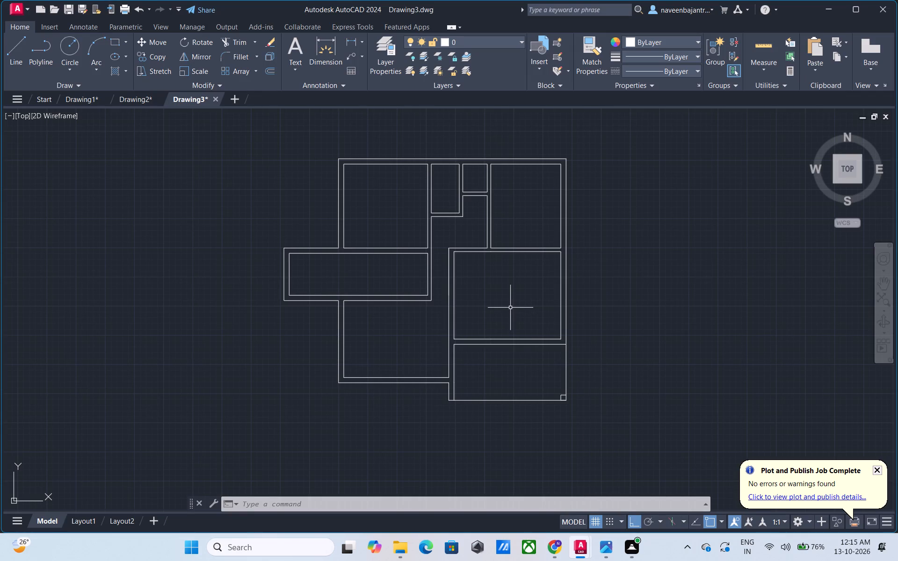
{"action": "middle_click_drag", "start_coordinate": [510, 308], "coordinate": [499, 327]}
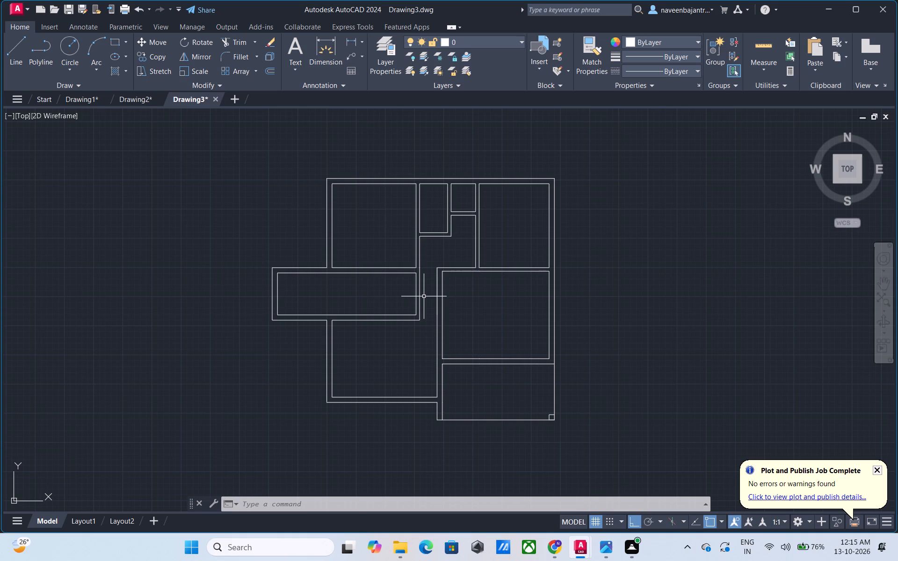
{"action": "scroll", "coordinate": [424, 296], "scroll_direction": "up", "scroll_amount": 2}
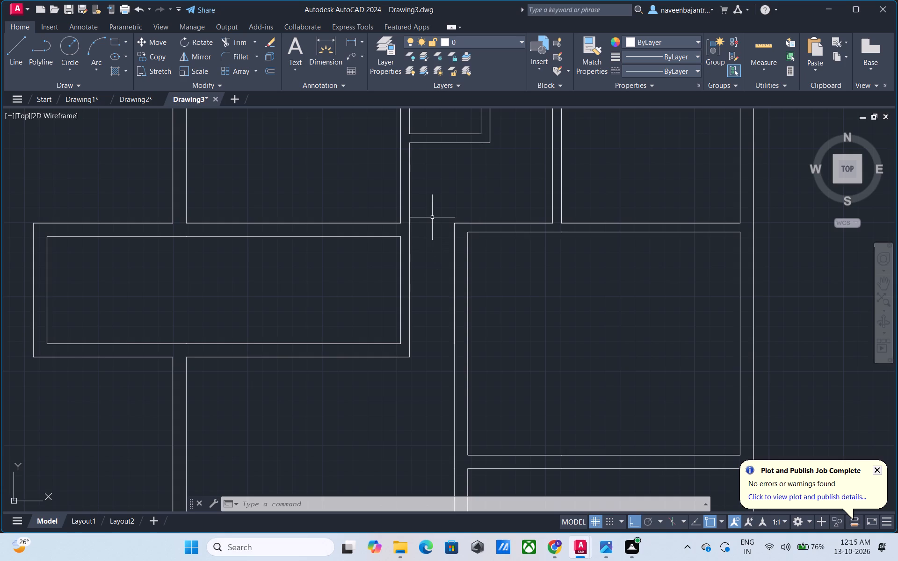
{"action": "middle_click_drag", "start_coordinate": [432, 217], "coordinate": [391, 285]}
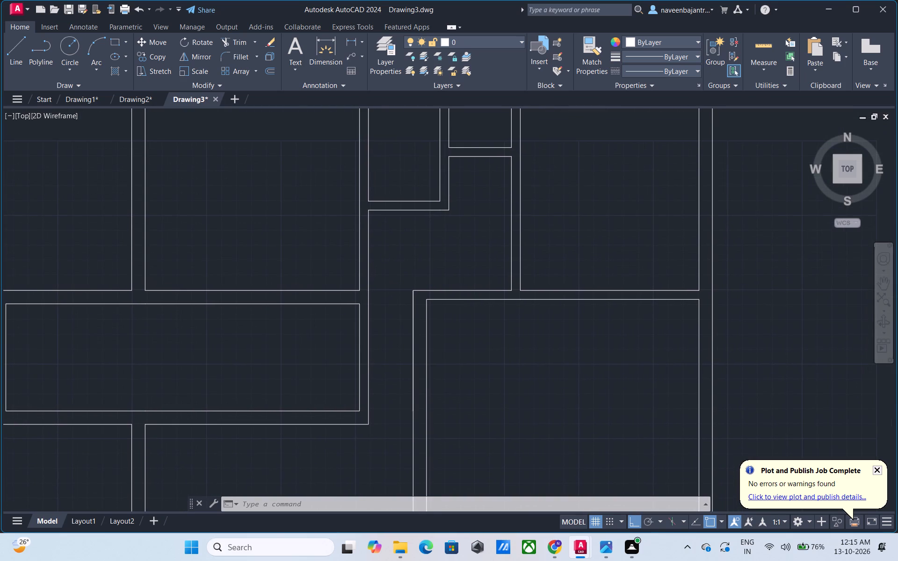
{"action": "key", "text": "Escape"}
{"action": "type", "text": "L"}
{"action": "key", "text": "space"}
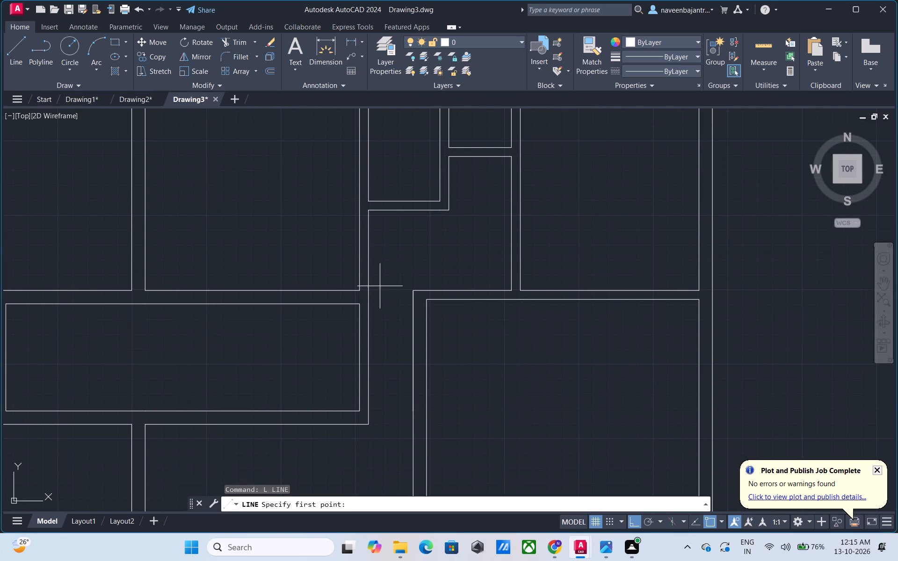
{"action": "left_click", "coordinate": [361, 291]}
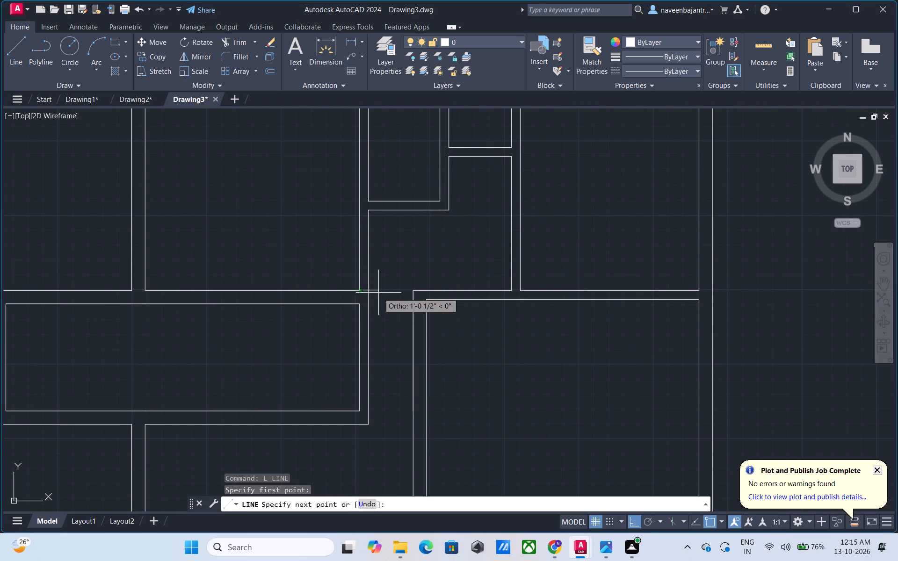
{"action": "left_click", "coordinate": [378, 293]}
{"action": "key", "text": "Escape"}
{"action": "type", "text": "TR"}
{"action": "key", "text": "space"}
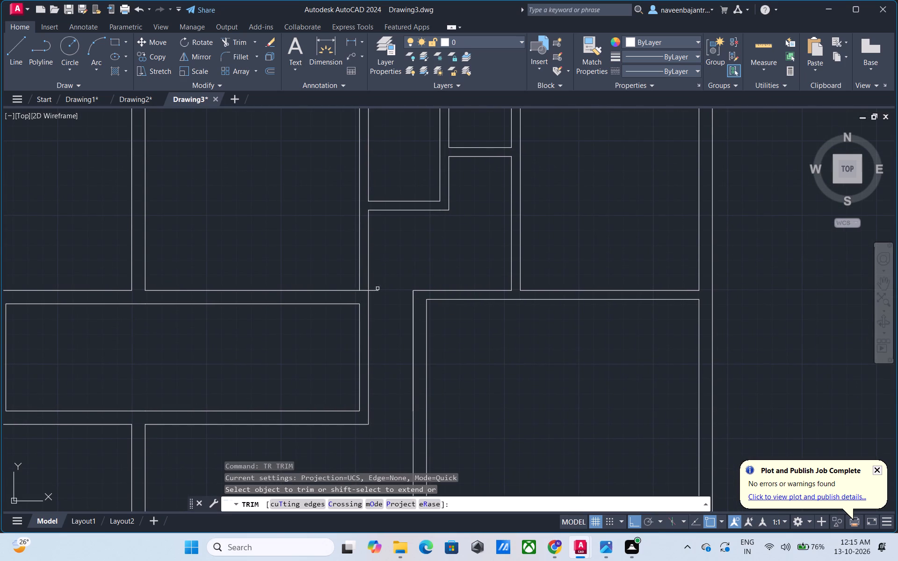
{"action": "left_click", "coordinate": [377, 290]}
{"action": "key", "text": "Escape"}
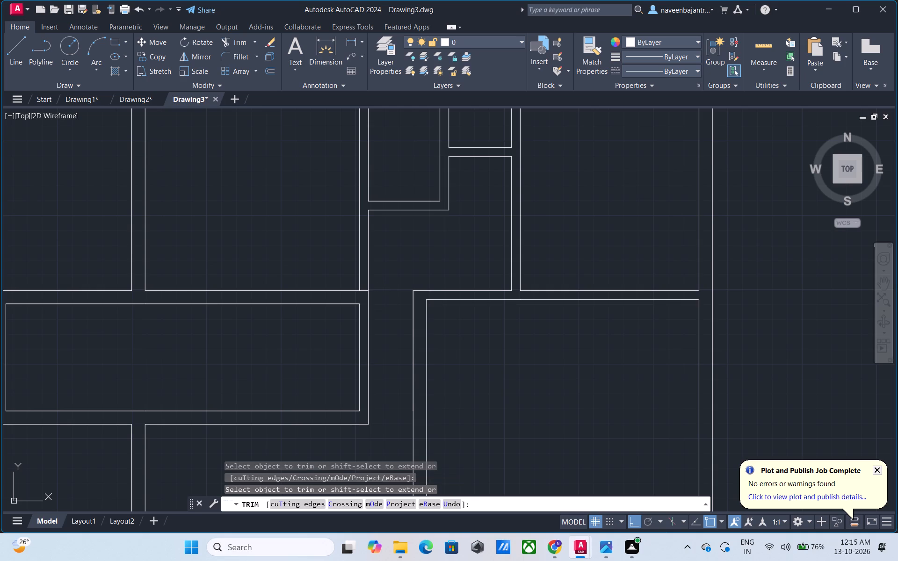
Offset the short line across the partition 3' upward to mark the upper-left room's door opening.
{"action": "type", "text": "O 3'"}
{"action": "key", "text": "Return"}
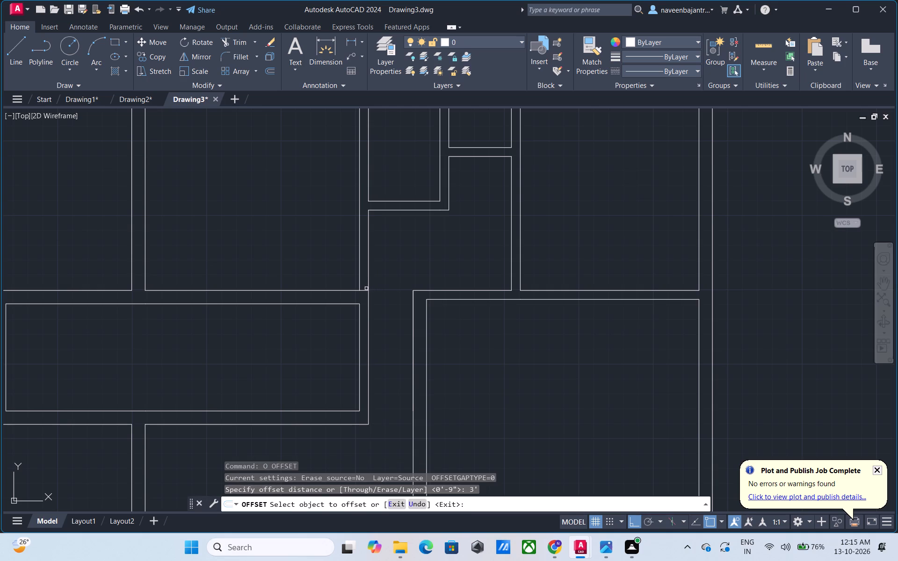
{"action": "left_click", "coordinate": [366, 290]}
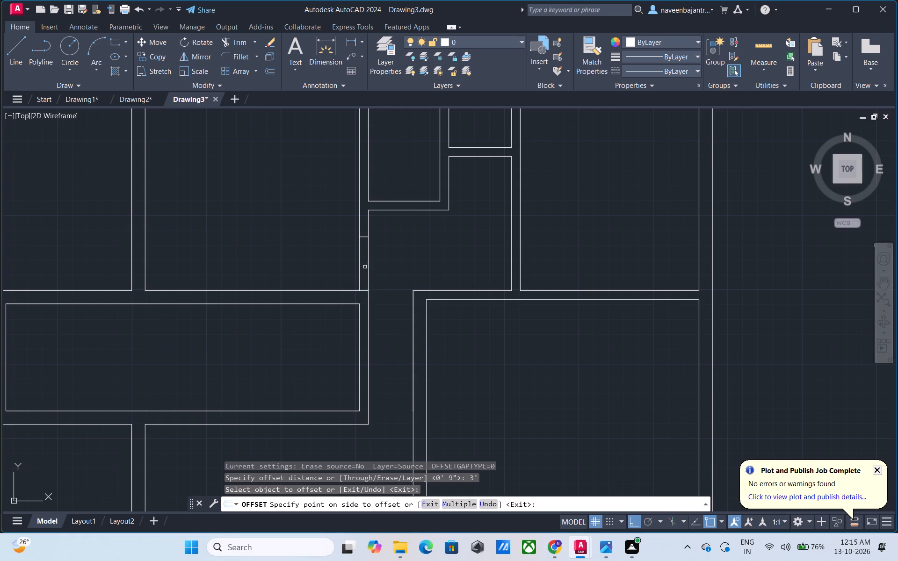
{"action": "left_click", "coordinate": [365, 267]}
{"action": "key", "text": "Escape"}
Trim both partition lines between the 3' marks at the upper-left room's bottom-right corner to open its doorway.
{"action": "type", "text": "TR"}
{"action": "key", "text": "space"}
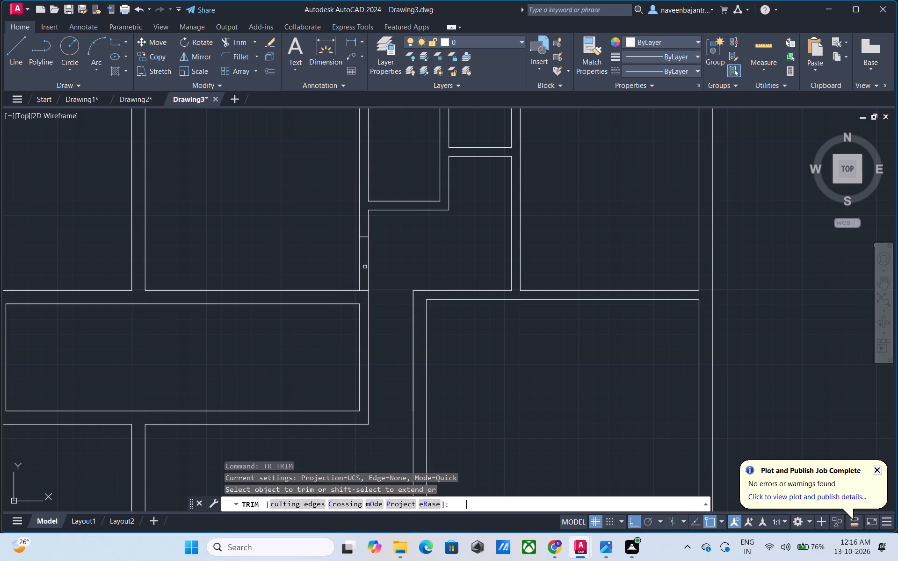
{"action": "left_click", "coordinate": [368, 264]}
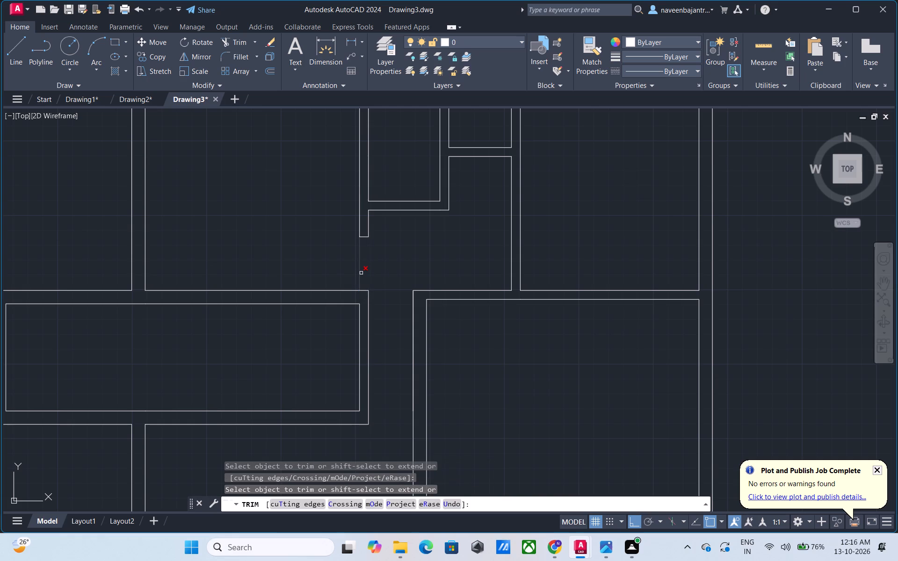
{"action": "left_click", "coordinate": [361, 273]}
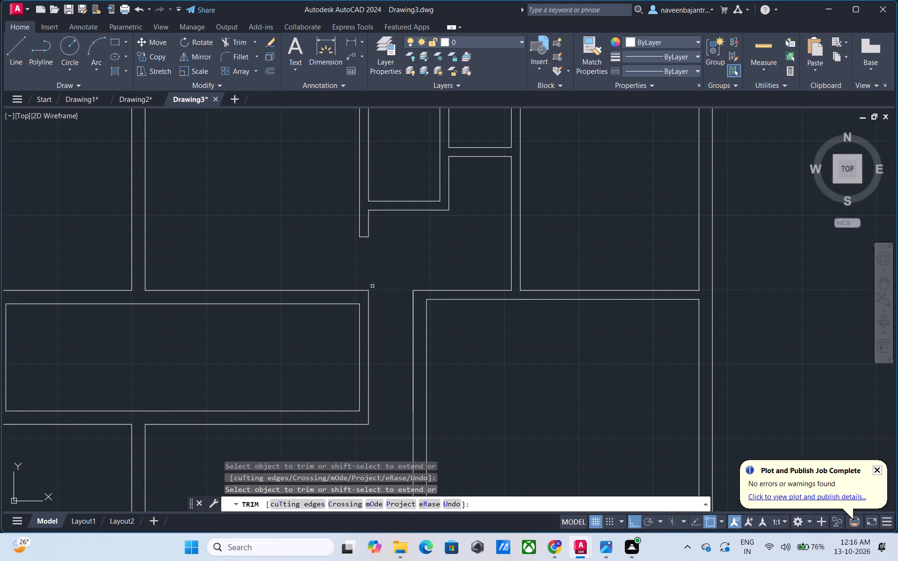
{"action": "key", "text": "Escape"}
Draw a short line across the partition at the left projection room's upper-right corner and trim its overhang into the passage.
{"action": "type", "text": "L"}
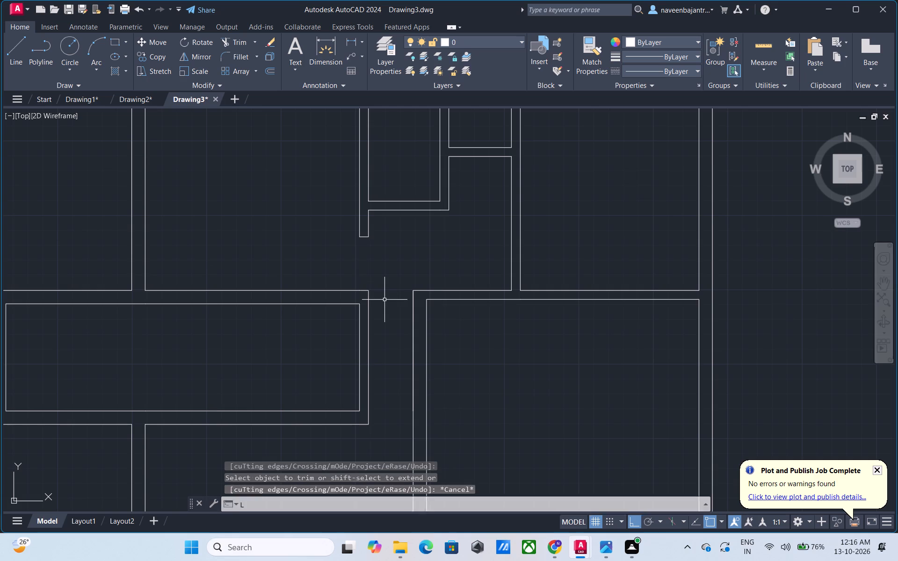
{"action": "key", "text": "space"}
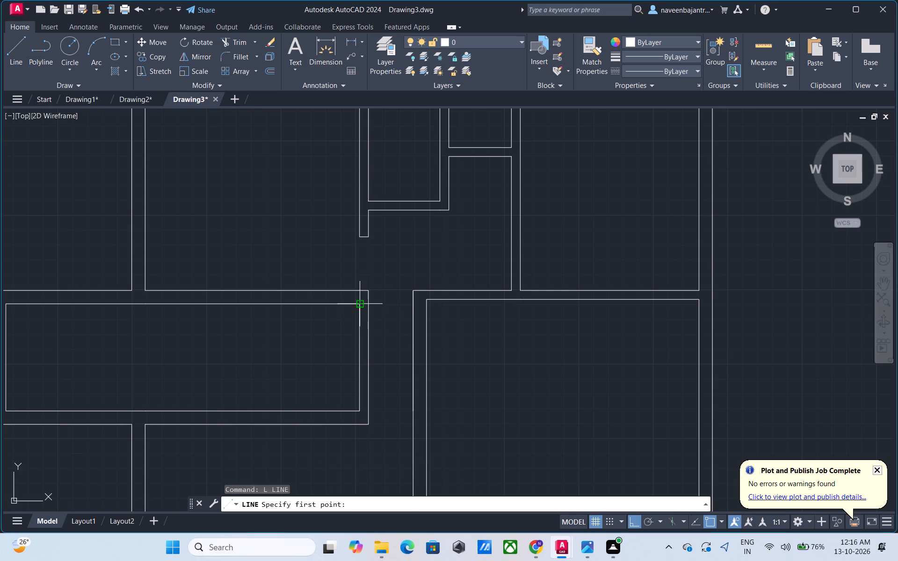
{"action": "left_click", "coordinate": [360, 303]}
{"action": "left_click", "coordinate": [379, 304]}
{"action": "key", "text": "Escape"}
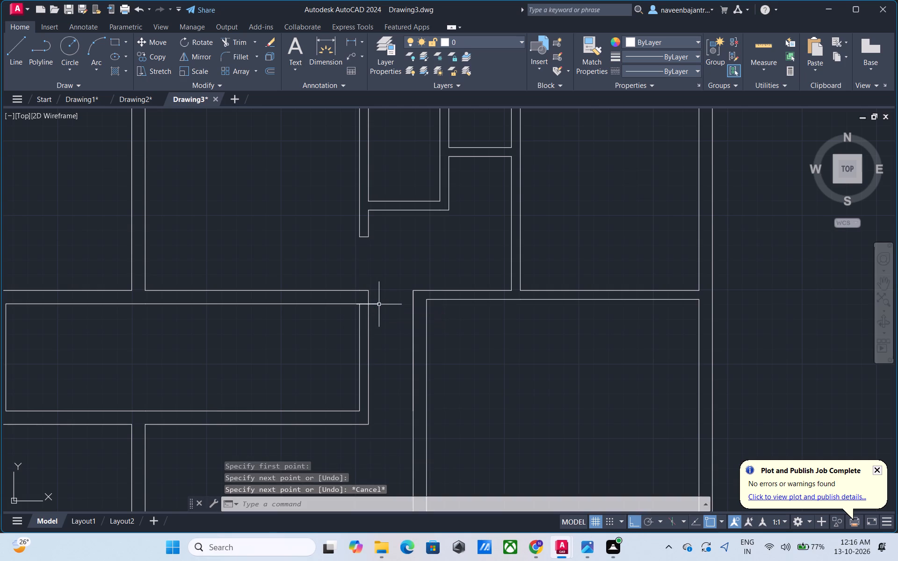
{"action": "type", "text": "TR"}
{"action": "key", "text": "space"}
{"action": "left_click", "coordinate": [375, 304]}
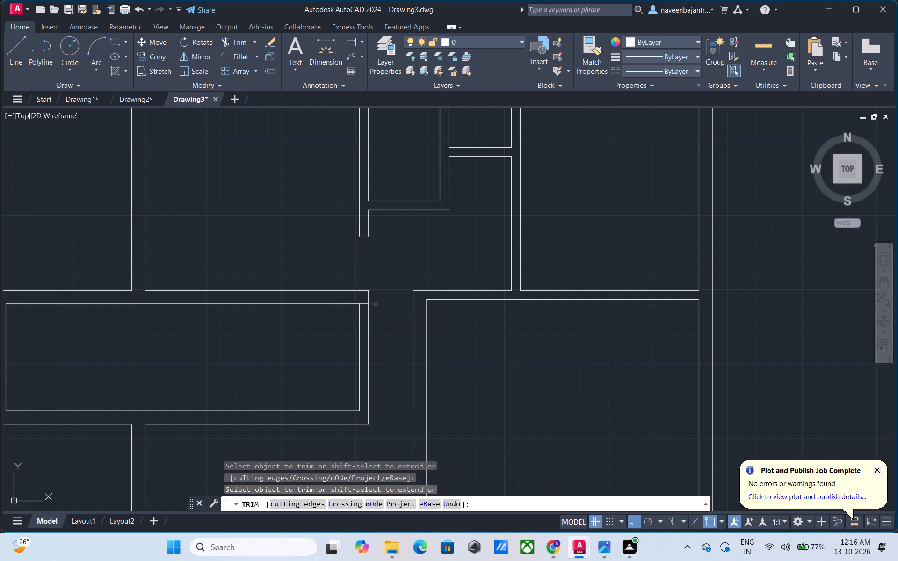
{"action": "key", "text": "Escape"}
Offset the short line across the projection room's partition 3' downward to mark its door opening.
{"action": "type", "text": "O"}
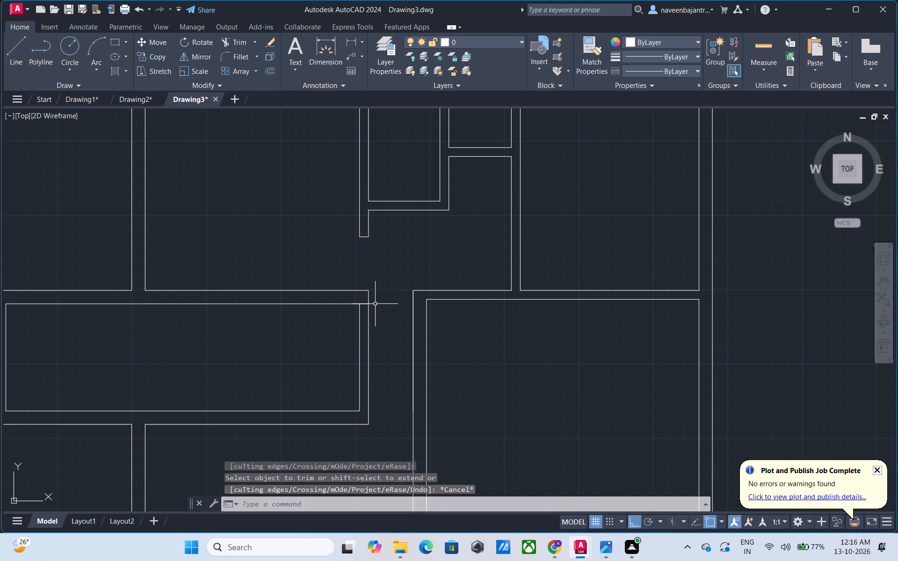
{"action": "key", "text": "space"}
{"action": "key", "text": "3"}
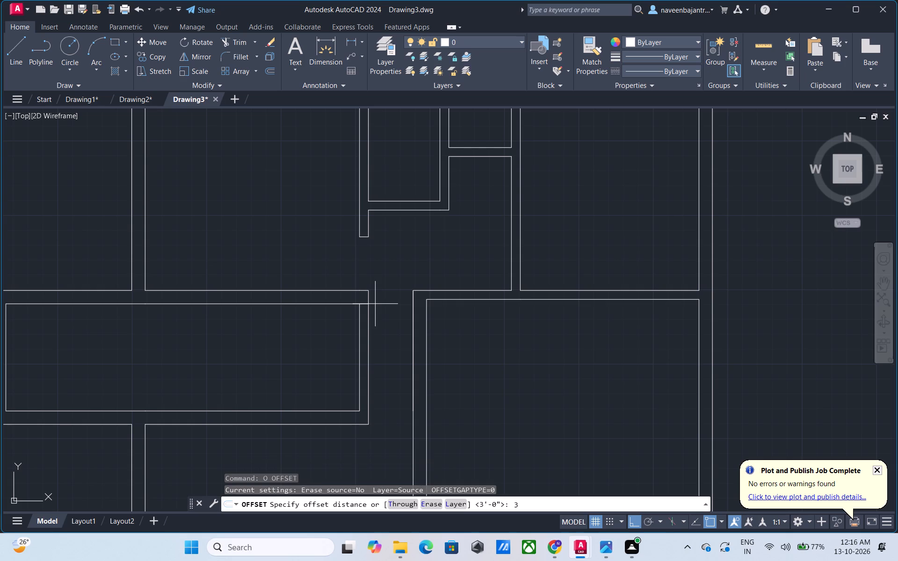
{"action": "key", "text": "apostrophe"}
{"action": "key", "text": "Return"}
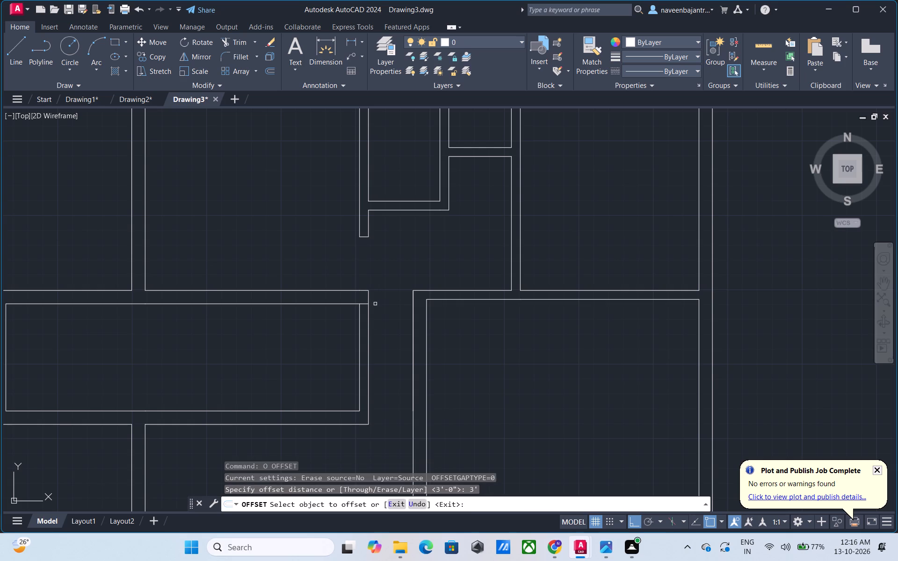
{"action": "left_click", "coordinate": [364, 305]}
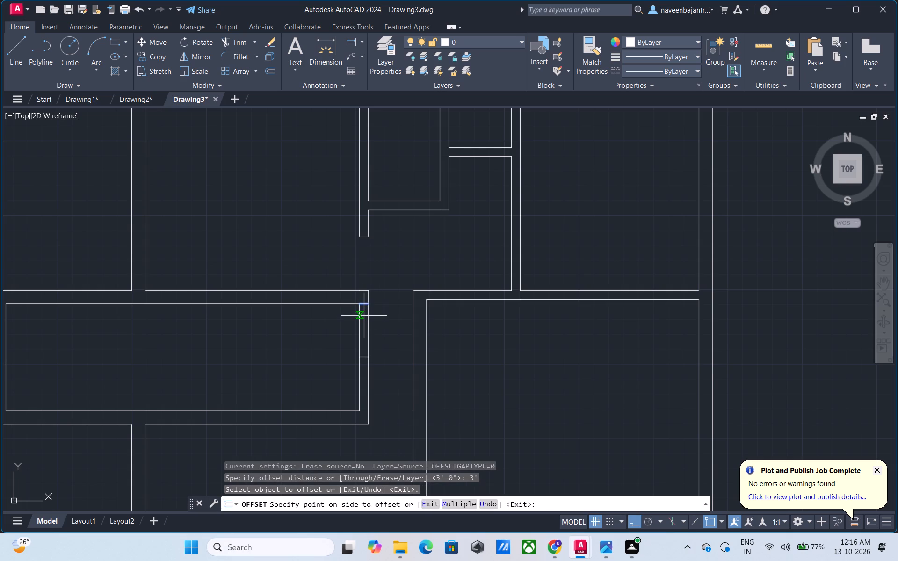
{"action": "left_click", "coordinate": [364, 322]}
{"action": "key", "text": "Escape"}
Trim both partition lines between the 3' marks to open the projection room's doorway onto the passage.
{"action": "key", "text": "t"}
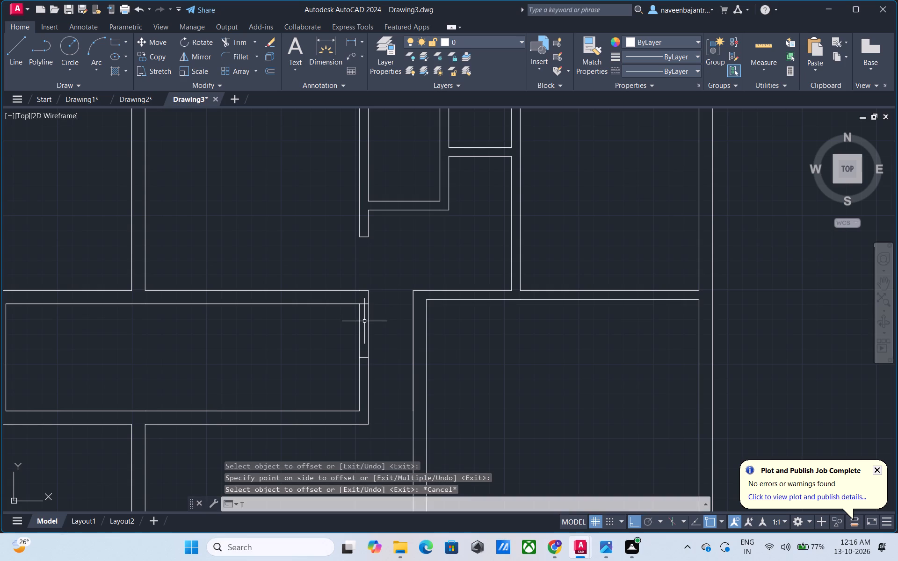
{"action": "key", "text": "r"}
{"action": "key", "text": "space"}
{"action": "left_click", "coordinate": [368, 325]}
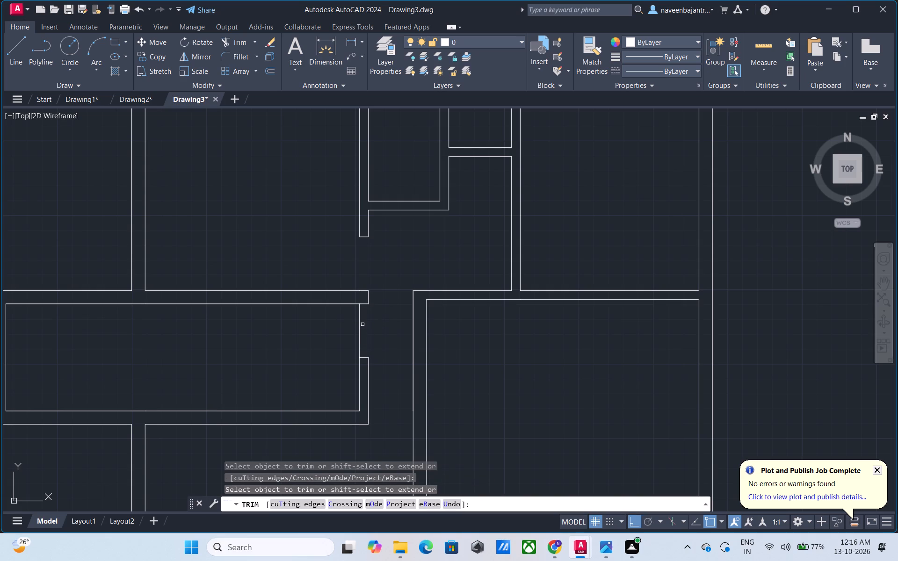
{"action": "left_click", "coordinate": [361, 324]}
Draw a short vertical line across the bottom partition of the smaller upper-middle room, at its bottom-right corner.
{"action": "scroll", "coordinate": [386, 326], "scroll_direction": "down", "scroll_amount": 1}
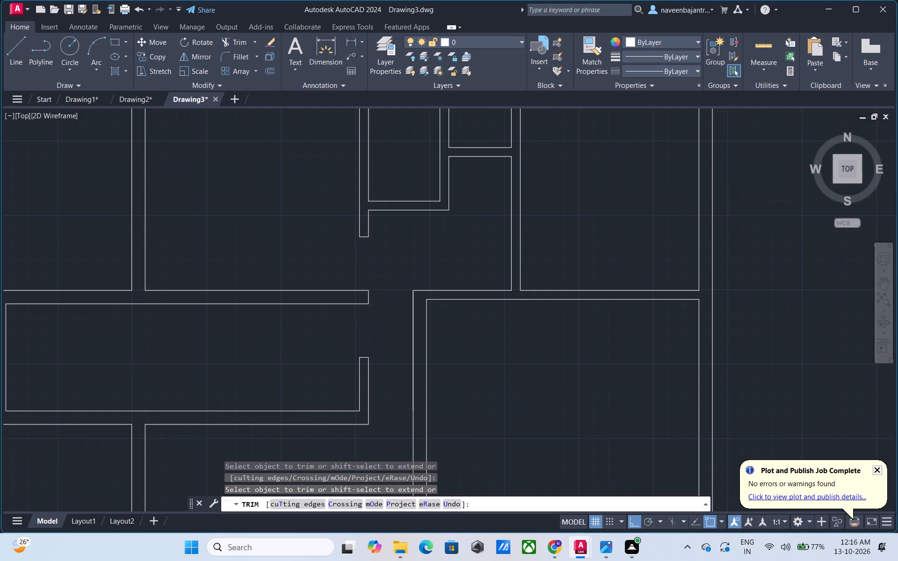
{"action": "middle_click_drag", "start_coordinate": [442, 252], "coordinate": [402, 279]}
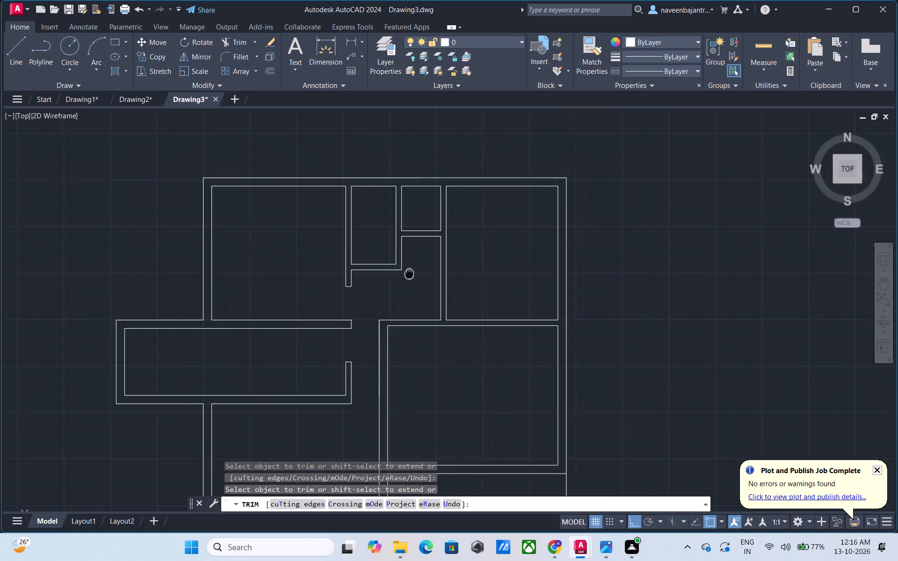
{"action": "middle_click_drag", "start_coordinate": [402, 279], "coordinate": [363, 324]}
{"action": "scroll", "coordinate": [381, 291], "scroll_direction": "up", "scroll_amount": 2}
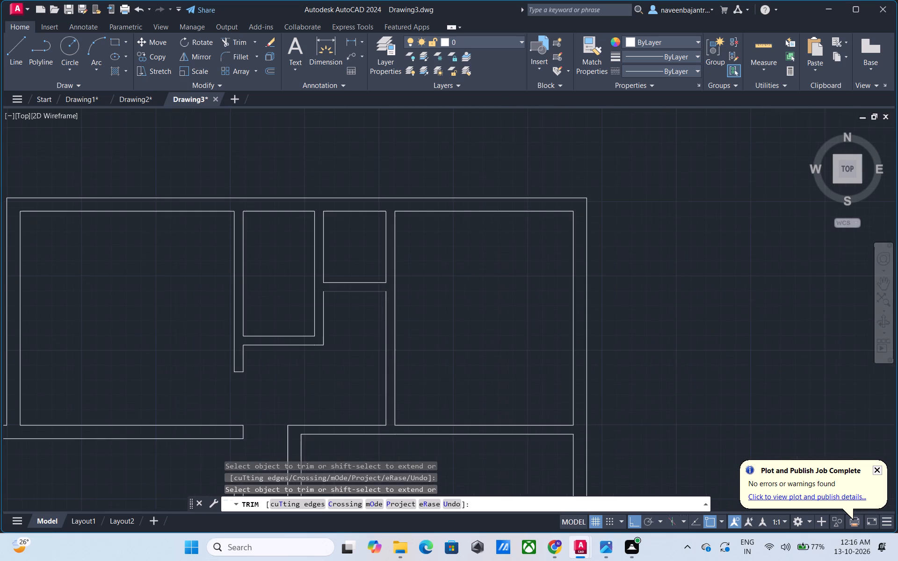
{"action": "key", "text": "Escape"}
{"action": "type", "text": "L"}
{"action": "key", "text": "space"}
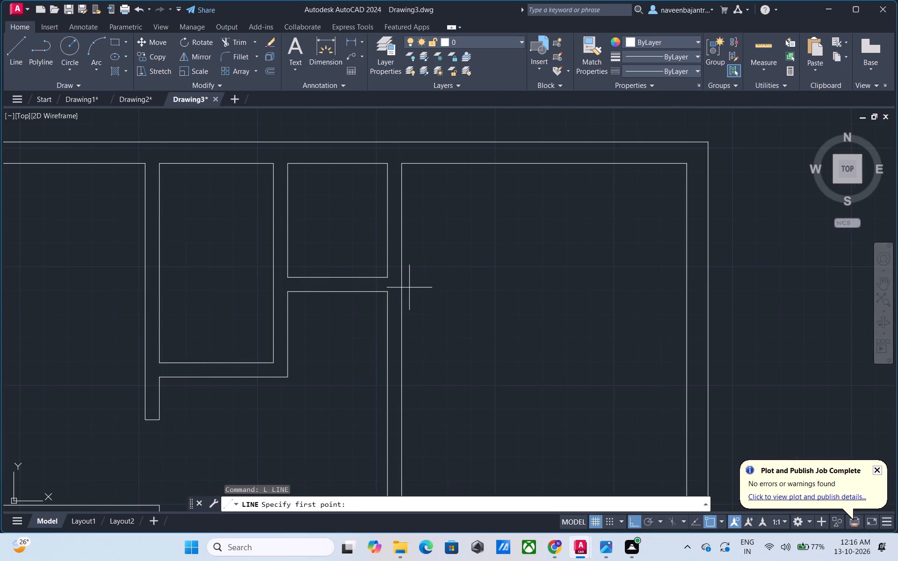
{"action": "left_click", "coordinate": [389, 278]}
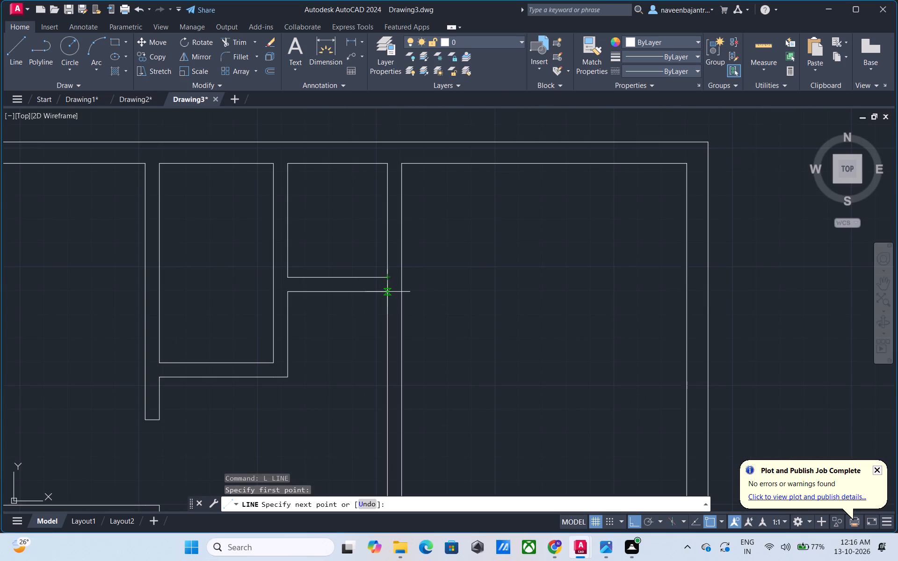
{"action": "left_click", "coordinate": [389, 293]}
{"action": "key", "text": "Escape"}
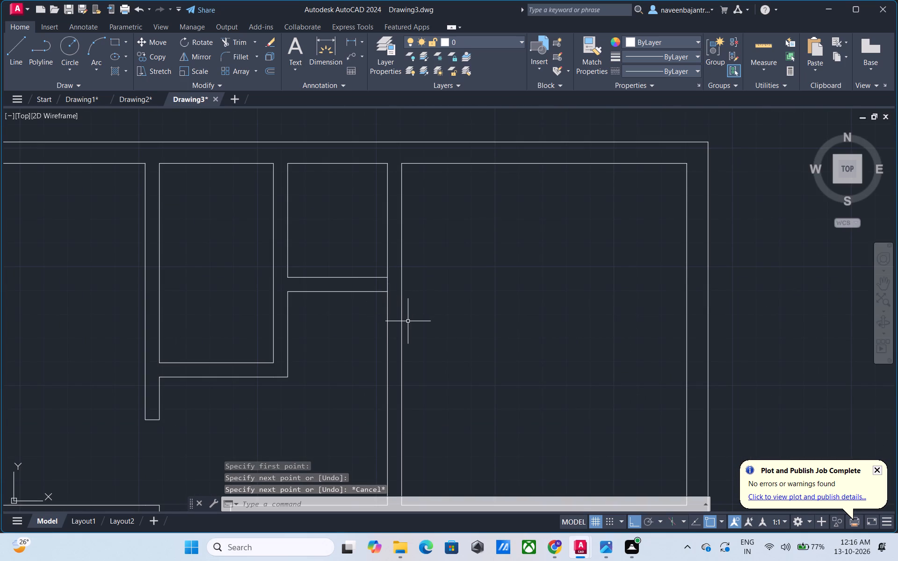
Offset the short line across the smaller upper-middle room's bottom partition 2' to the left.
{"action": "type", "text": "O 2"}
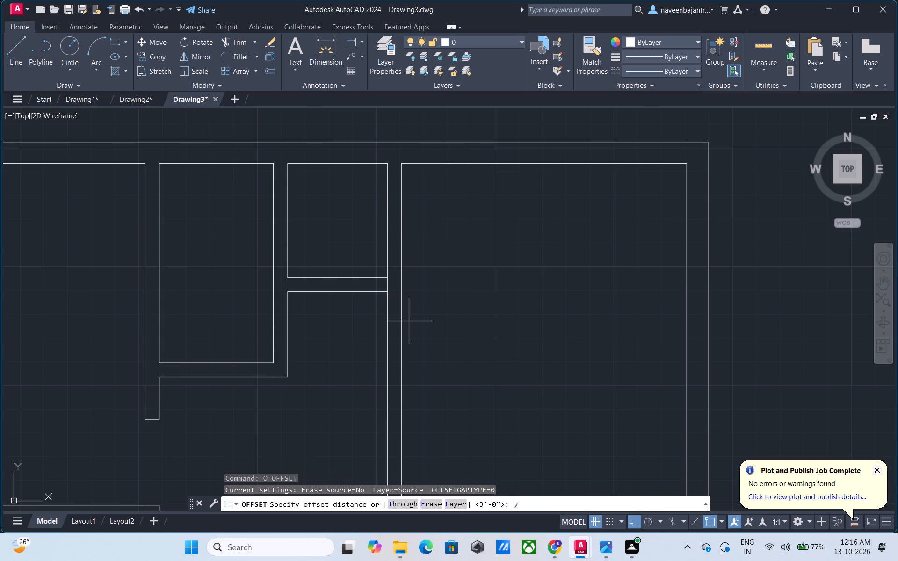
{"action": "key", "text": "apostrophe"}
{"action": "key", "text": "Return"}
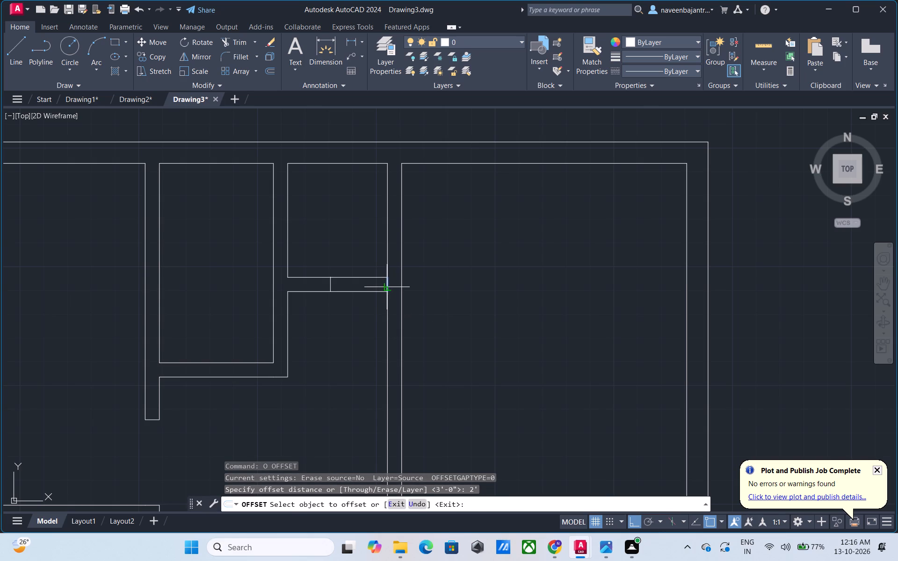
{"action": "left_click", "coordinate": [387, 287]}
{"action": "left_click", "coordinate": [377, 286]}
{"action": "key", "text": "Escape"}
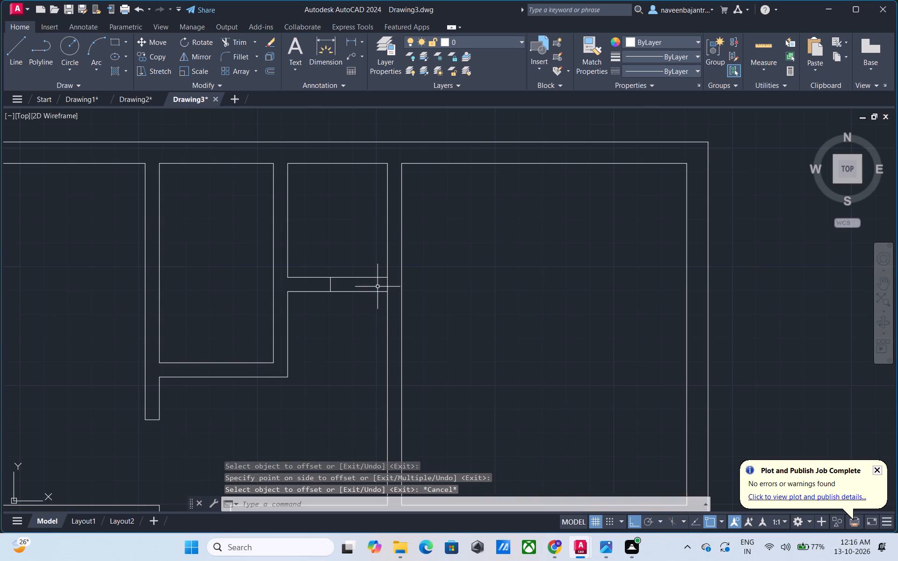
Trim both bottom partition lines between the 2' marks to open the smaller upper-middle room's doorway.
{"action": "type", "text": "TR"}
{"action": "key", "text": "space"}
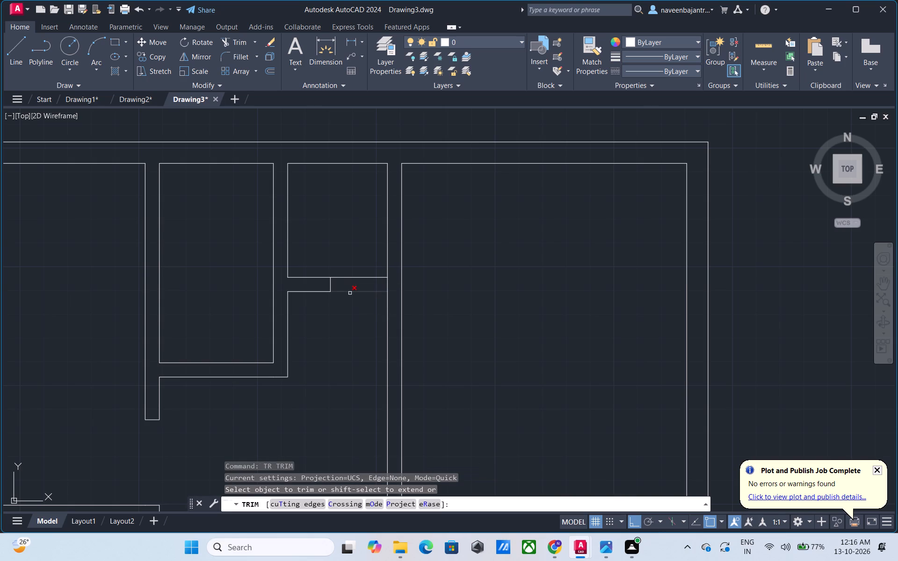
{"action": "left_click", "coordinate": [350, 293]}
{"action": "left_click", "coordinate": [356, 278]}
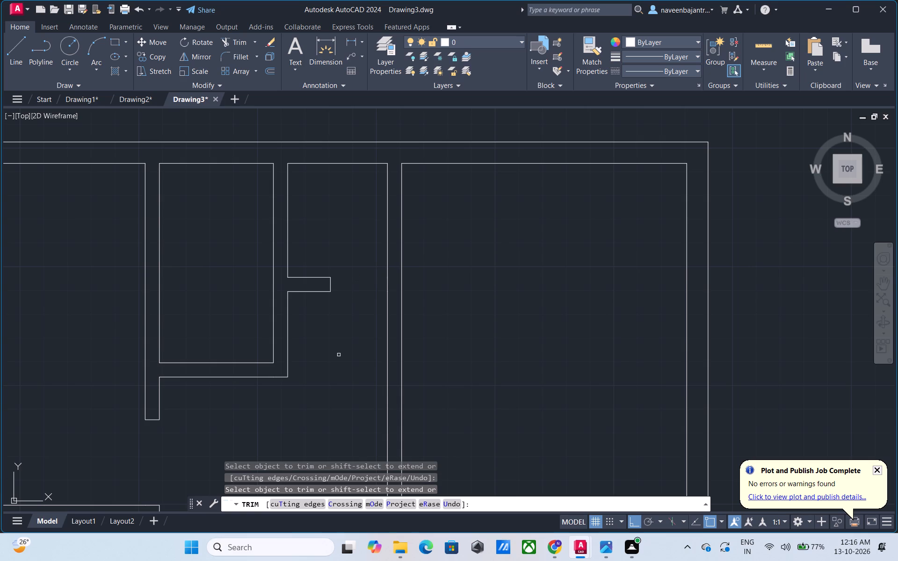
{"action": "middle_click_drag", "start_coordinate": [339, 355], "coordinate": [348, 342]}
{"action": "key", "text": "Escape"}
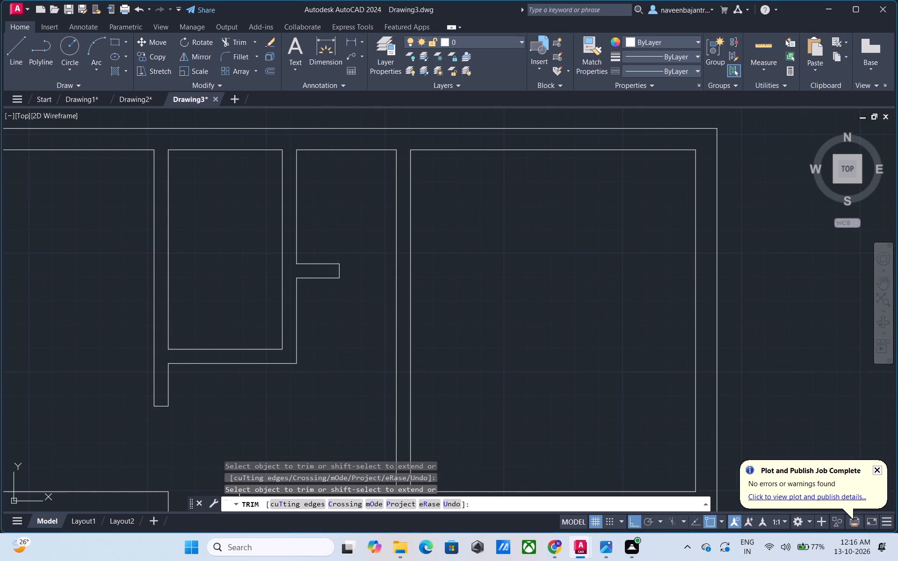
Draw a short line across the partition at the taller upper-middle room's bottom-right corner and trim its overhang beyond the wall.
{"action": "type", "text": "L"}
{"action": "key", "text": "space"}
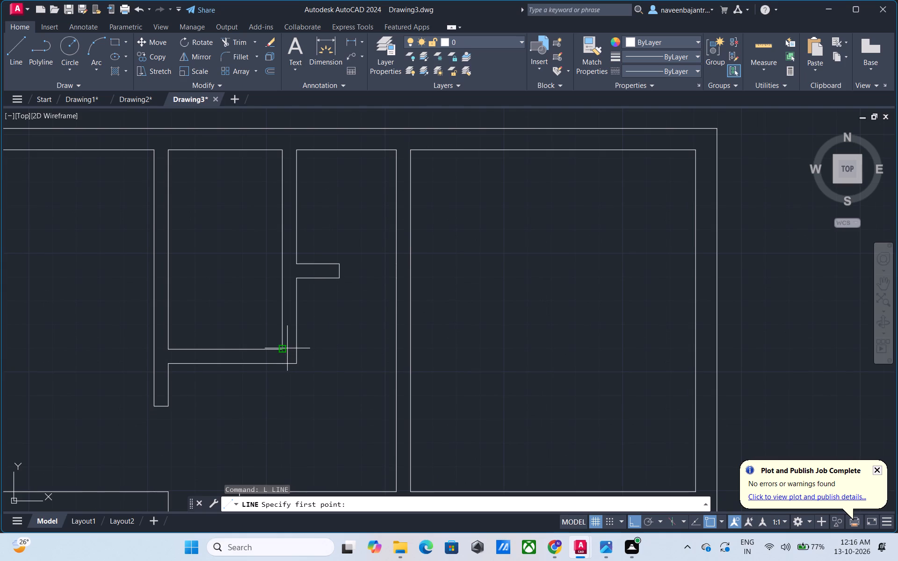
{"action": "left_click", "coordinate": [284, 349]}
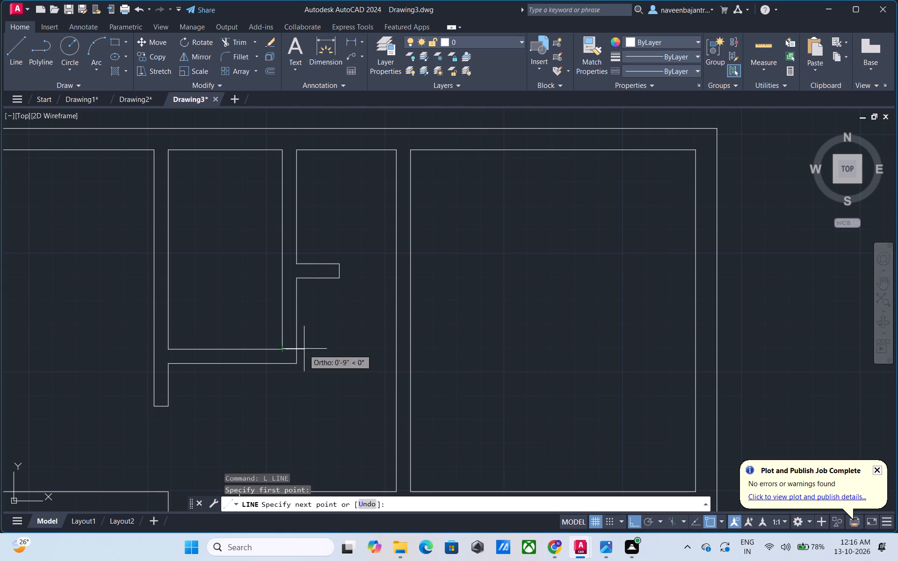
{"action": "left_click", "coordinate": [305, 349]}
{"action": "key", "text": "Escape"}
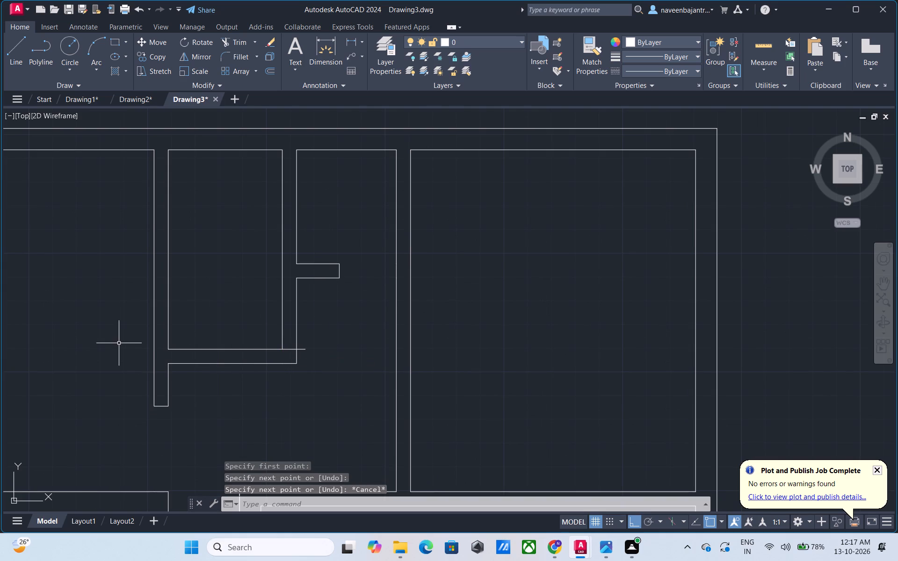
{"action": "type", "text": "TR"}
{"action": "key", "text": "space"}
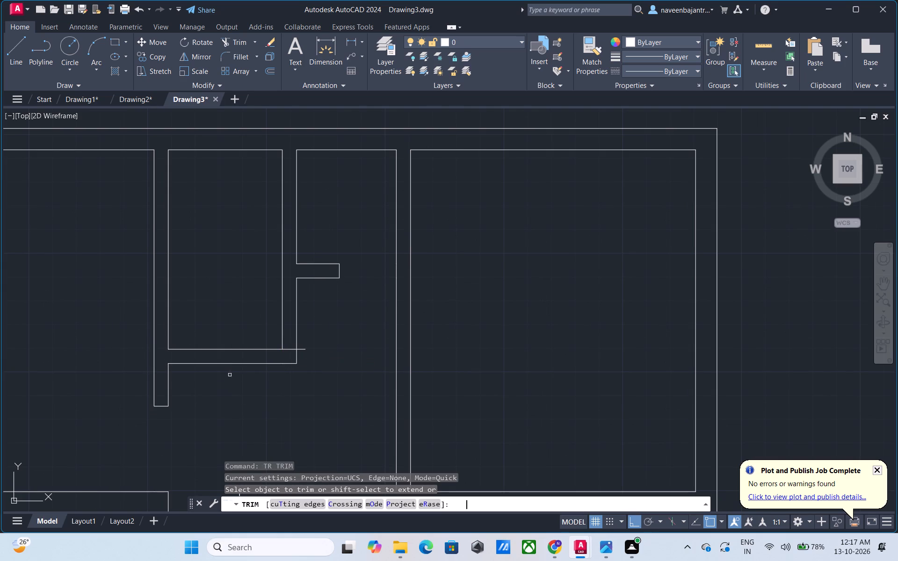
{"action": "left_click", "coordinate": [305, 349]}
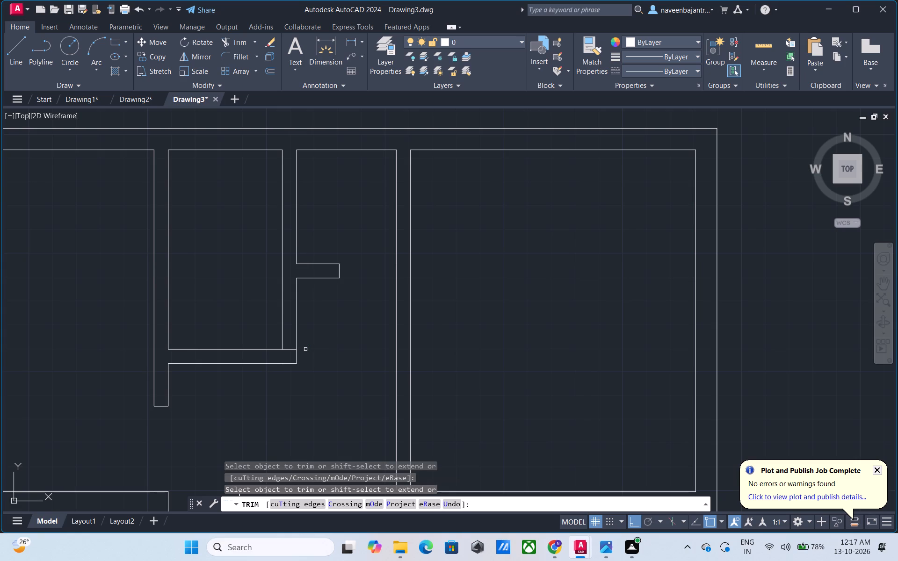
{"action": "key", "text": "Escape"}
Offset the short line across the taller upper-middle room's right partition 2' upward to mark its door opening.
{"action": "key", "text": "o"}
{"action": "key", "text": "space"}
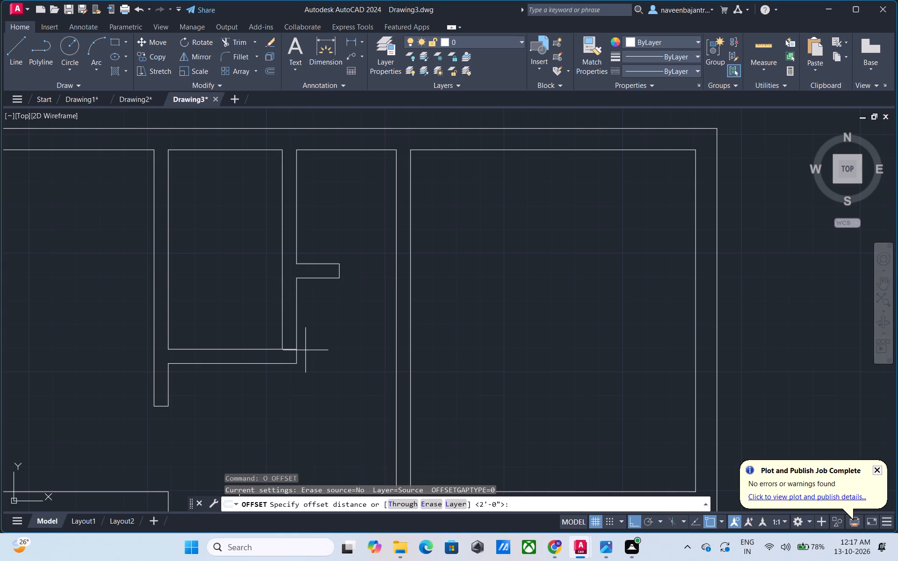
{"action": "type", "text": "2'"}
{"action": "key", "text": "Return"}
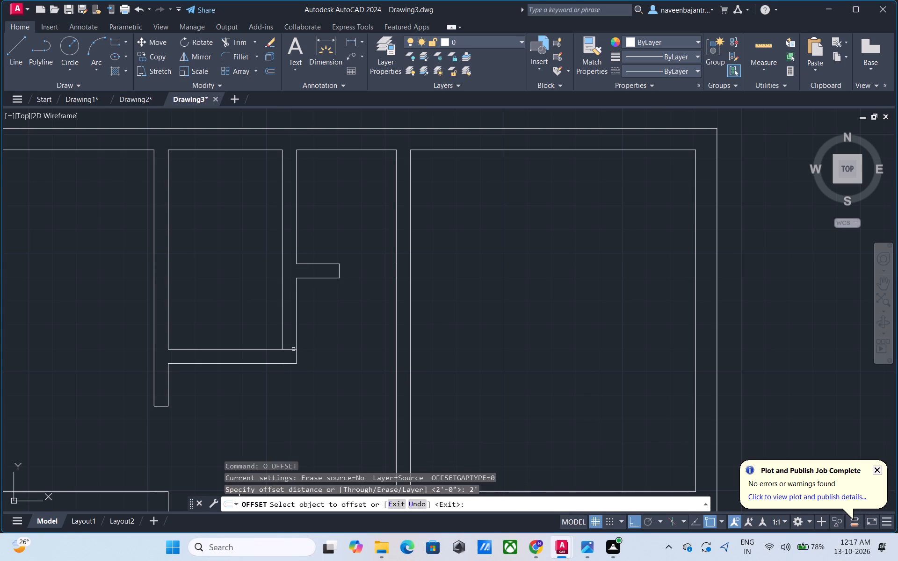
{"action": "left_click", "coordinate": [288, 350]}
{"action": "left_click", "coordinate": [289, 338]}
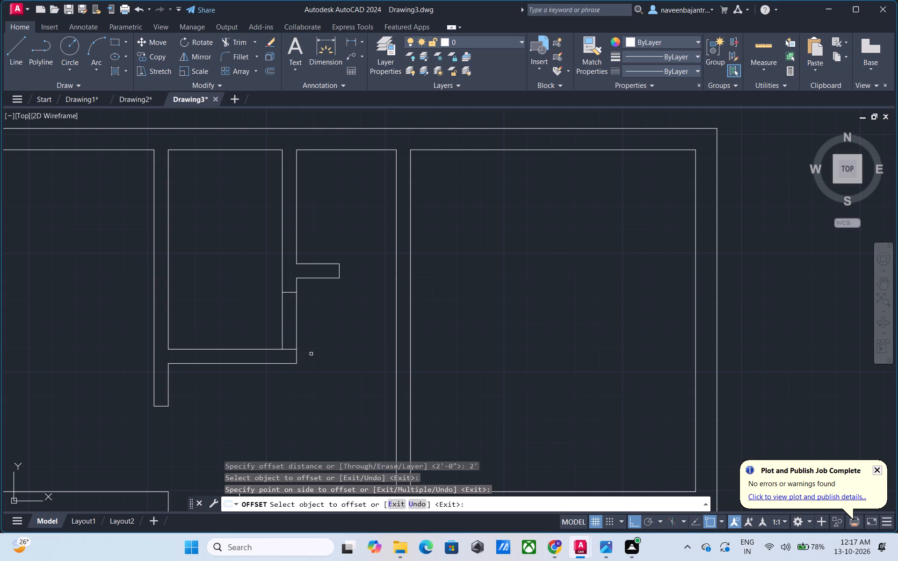
{"action": "key", "text": "Escape"}
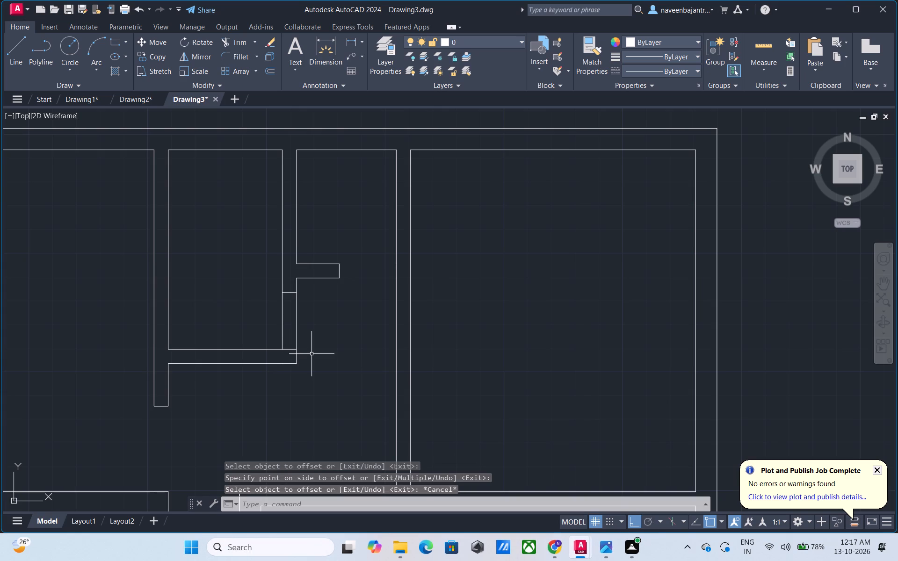
Undo the 2' offset of the short line on the taller upper-middle room's right partition.
{"action": "key", "text": "ctrl+z"}
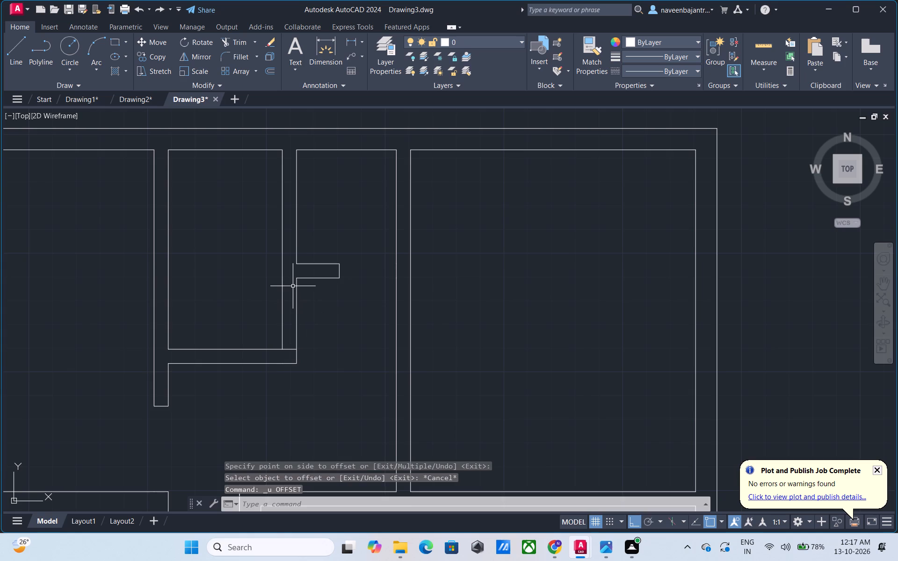
Draw a short line across the taller upper-middle room's right partition, level with the neighbouring stub's lower edge, and trim its overhang.
{"action": "type", "text": "L"}
{"action": "key", "text": "space"}
{"action": "left_click", "coordinate": [297, 279]}
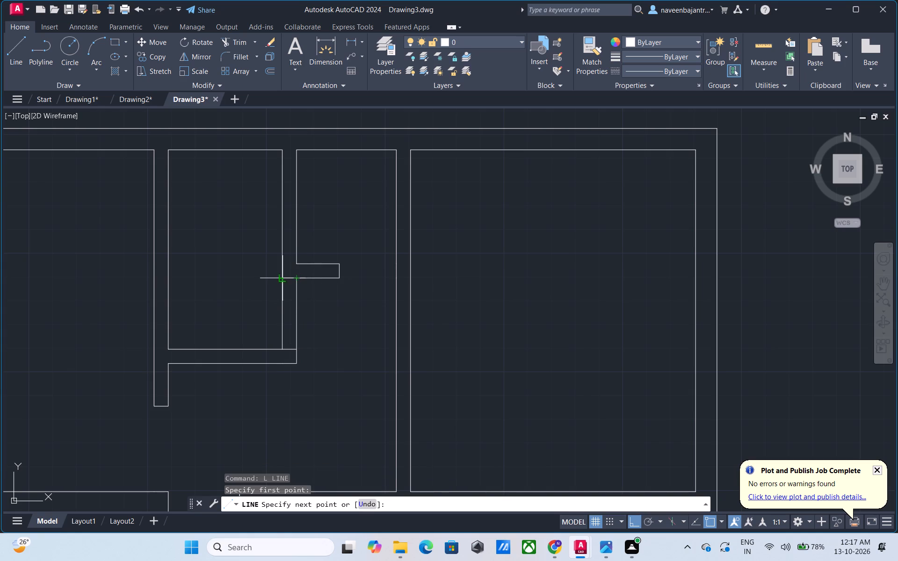
{"action": "left_click", "coordinate": [269, 279]}
{"action": "key", "text": "Escape"}
{"action": "type", "text": "TR"}
{"action": "key", "text": "space"}
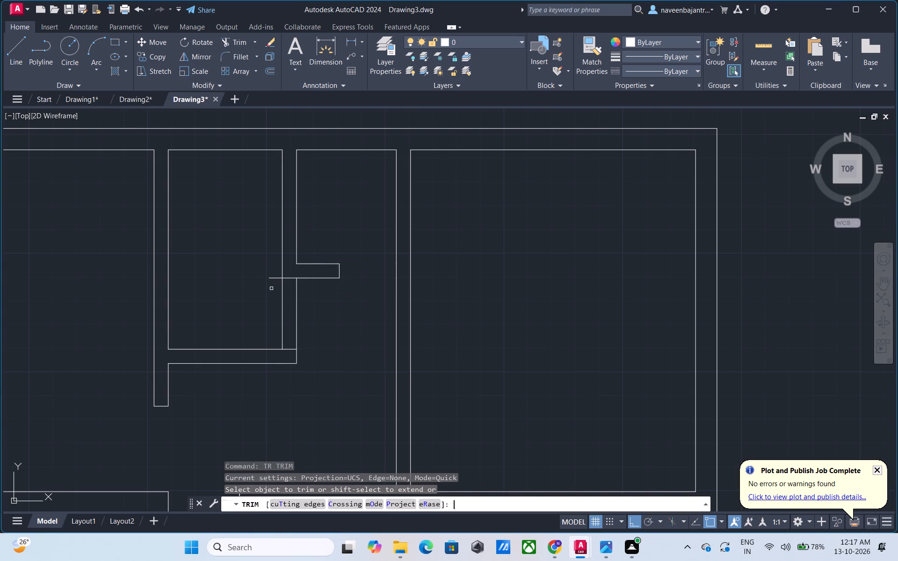
{"action": "left_click", "coordinate": [273, 280]}
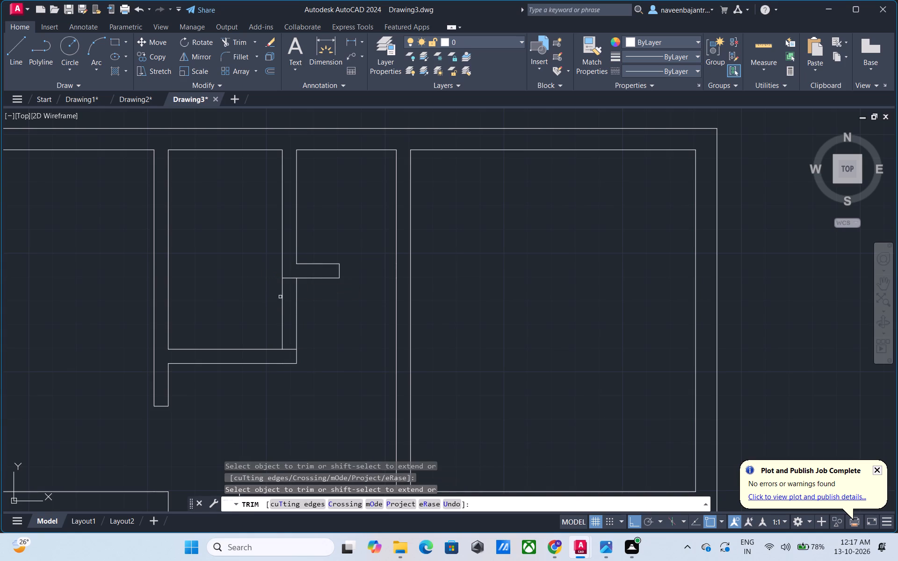
Trim both lines of that right partition between the short line and the bottom partition to open the doorway.
{"action": "left_click", "coordinate": [282, 297]}
{"action": "left_click", "coordinate": [297, 307]}
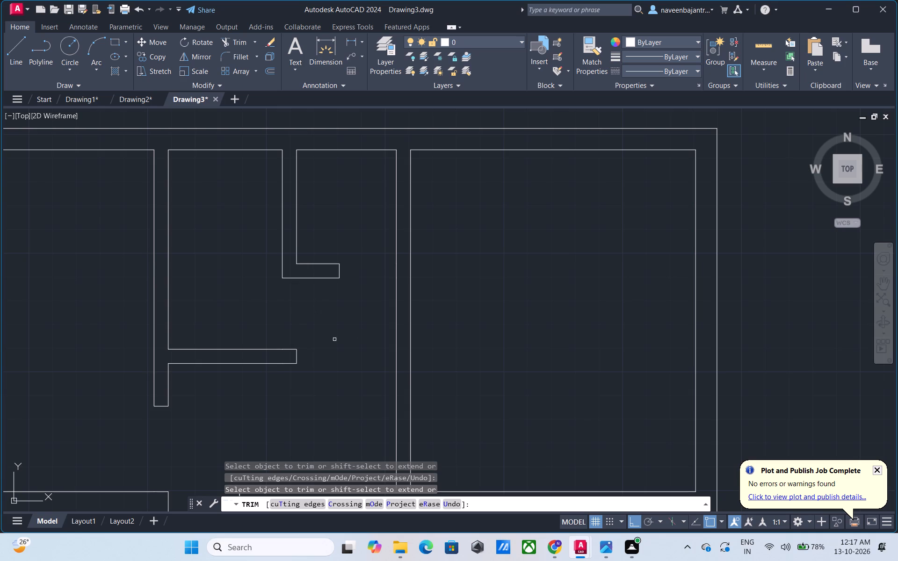
{"action": "scroll", "coordinate": [335, 339], "scroll_direction": "down", "scroll_amount": 1}
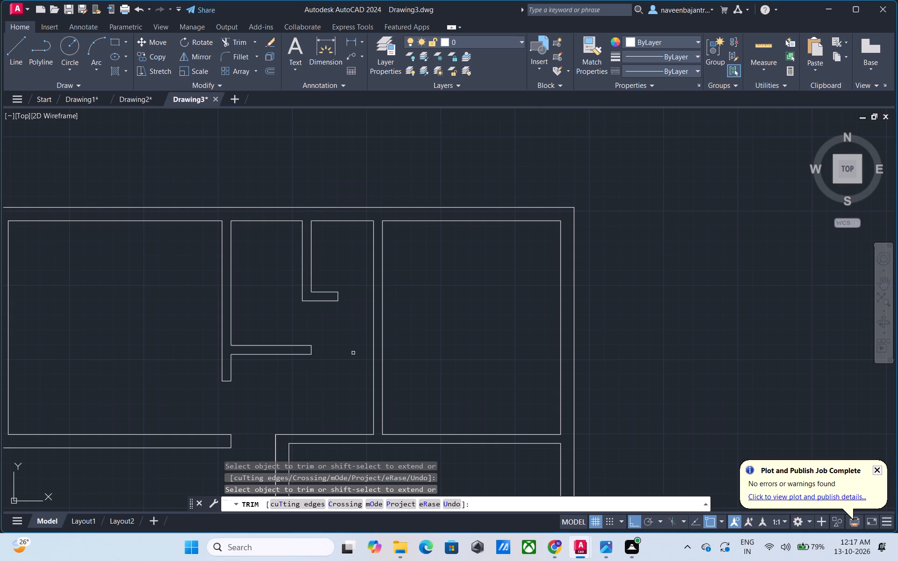
{"action": "middle_click_drag", "start_coordinate": [329, 388], "coordinate": [331, 356]}
{"action": "key", "text": "Escape"}
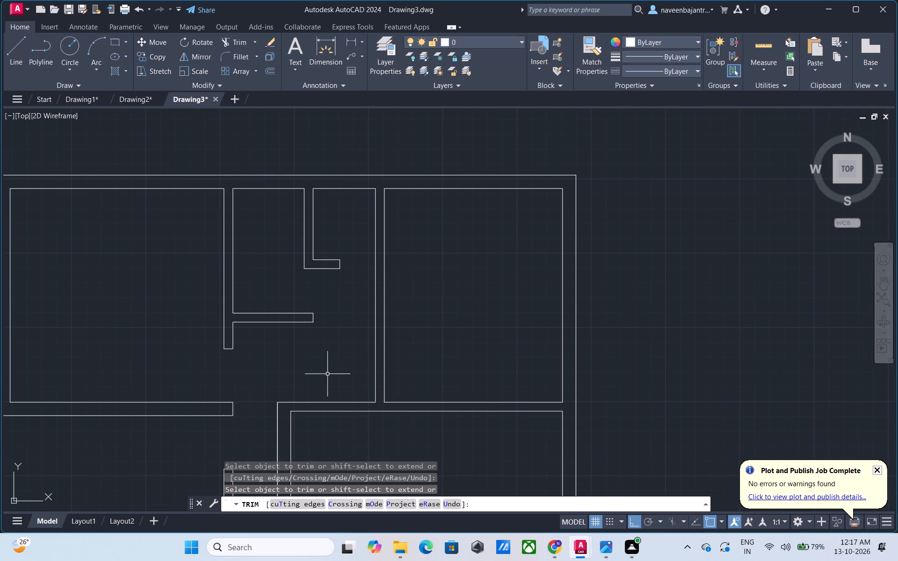
Draw a horizontal line from the upper-left room's partition end across the upper-right room's left partition.
{"action": "type", "text": "L"}
{"action": "key", "text": "space"}
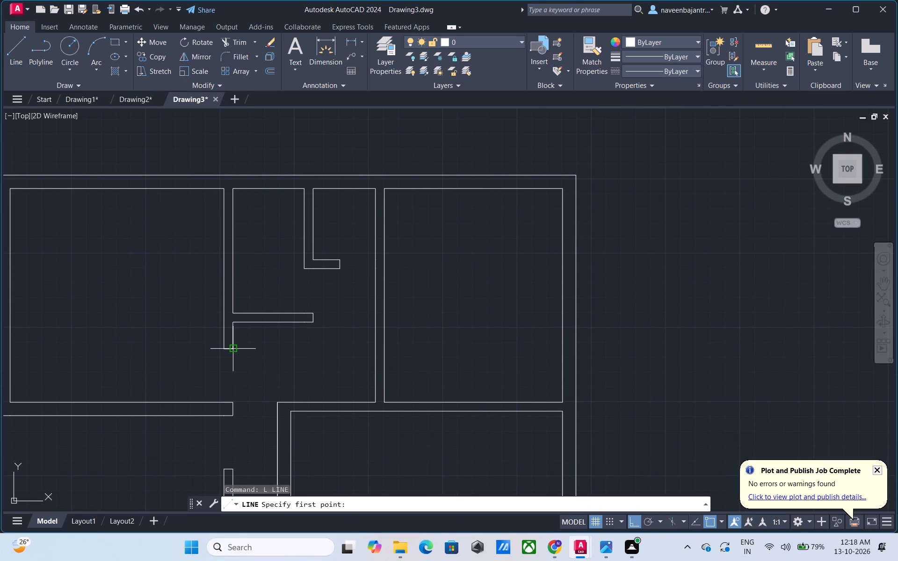
{"action": "left_click", "coordinate": [234, 349]}
{"action": "left_click", "coordinate": [412, 345]}
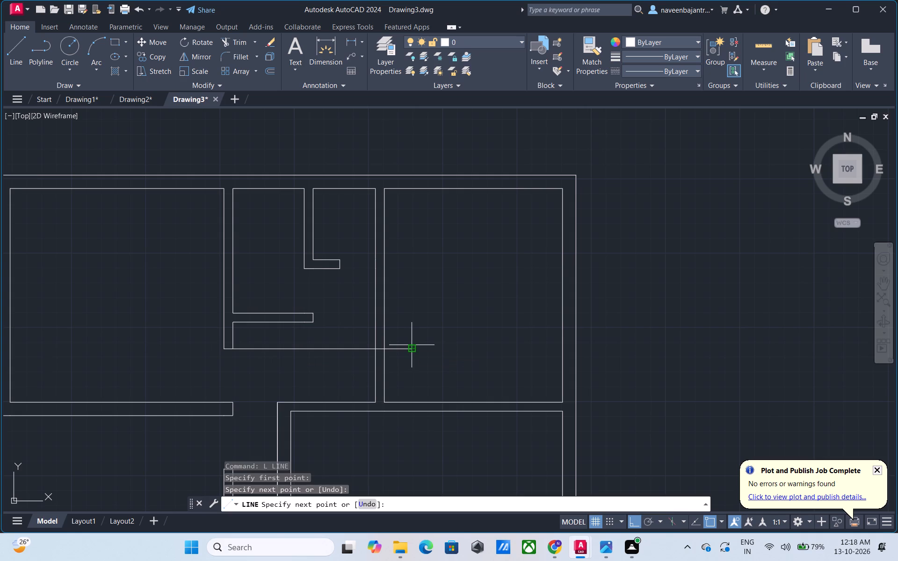
{"action": "key", "text": "Escape"}
Draw a short line joining the two lines of the upper-right room's left partition at its bottom end.
{"action": "key", "text": "l"}
{"action": "key", "text": "space"}
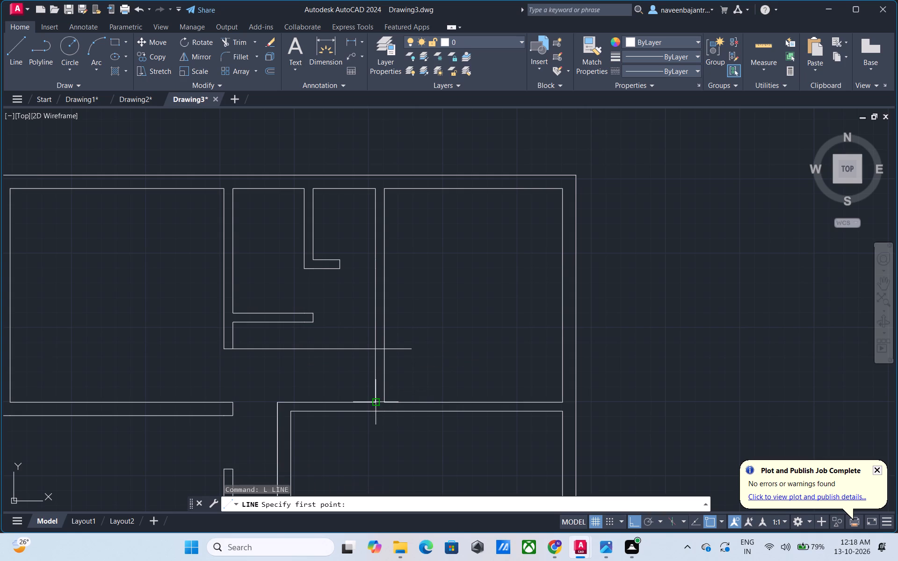
{"action": "left_click", "coordinate": [375, 403]}
{"action": "left_click", "coordinate": [384, 403]}
{"action": "key", "text": "Escape"}
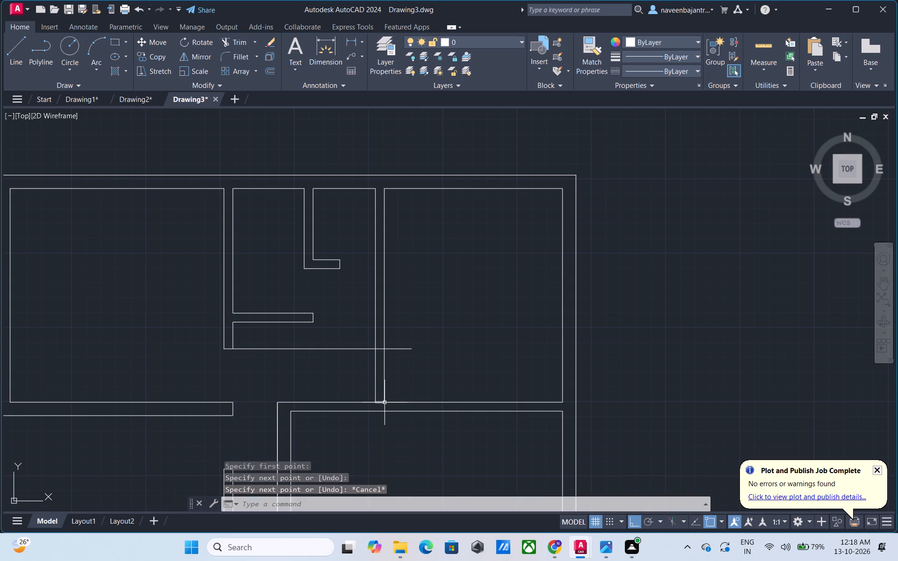
Trim the upper-right room's left partition below the horizontal line, and trim that line's parts outside the partition, to open the doorway.
{"action": "type", "text": "TR"}
{"action": "key", "text": "space"}
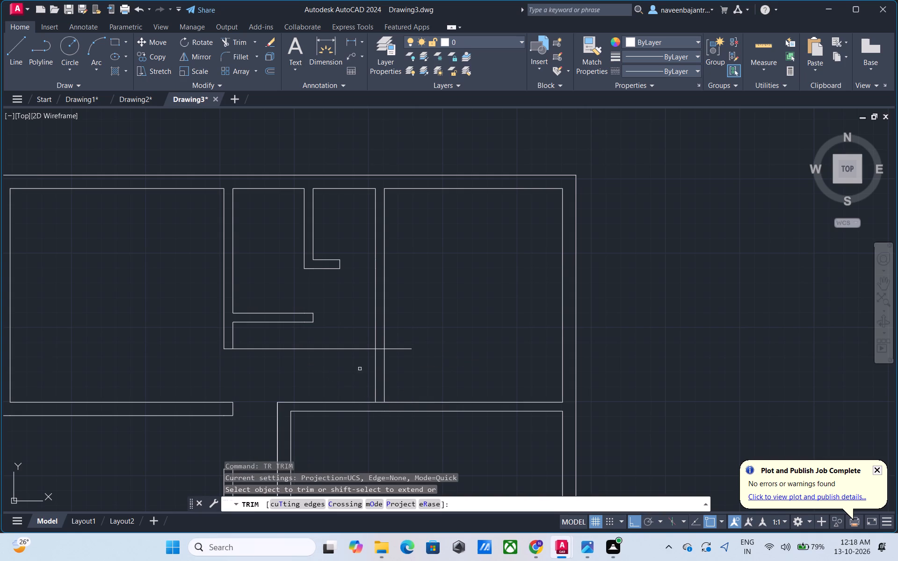
{"action": "left_click", "coordinate": [375, 369]}
{"action": "left_click", "coordinate": [384, 368]}
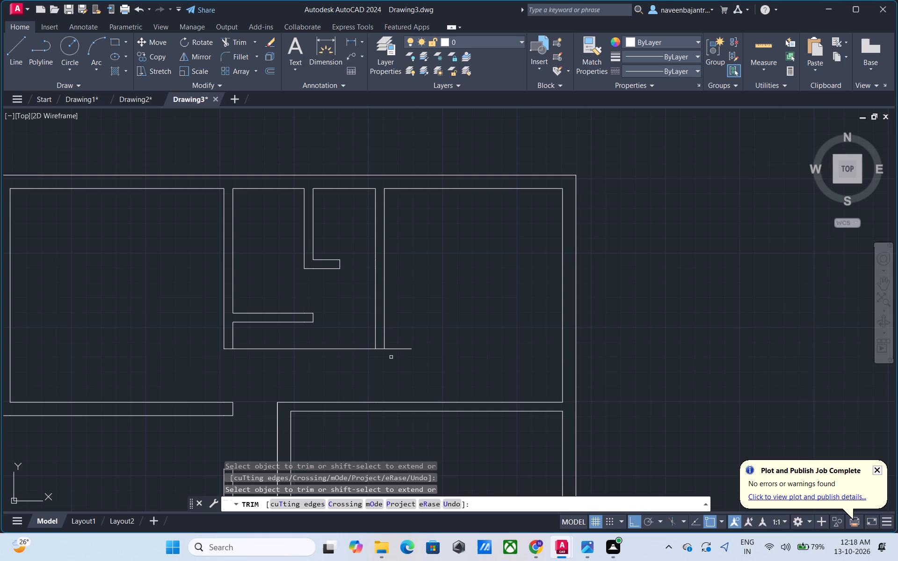
{"action": "left_click", "coordinate": [394, 348]}
{"action": "left_click", "coordinate": [334, 348]}
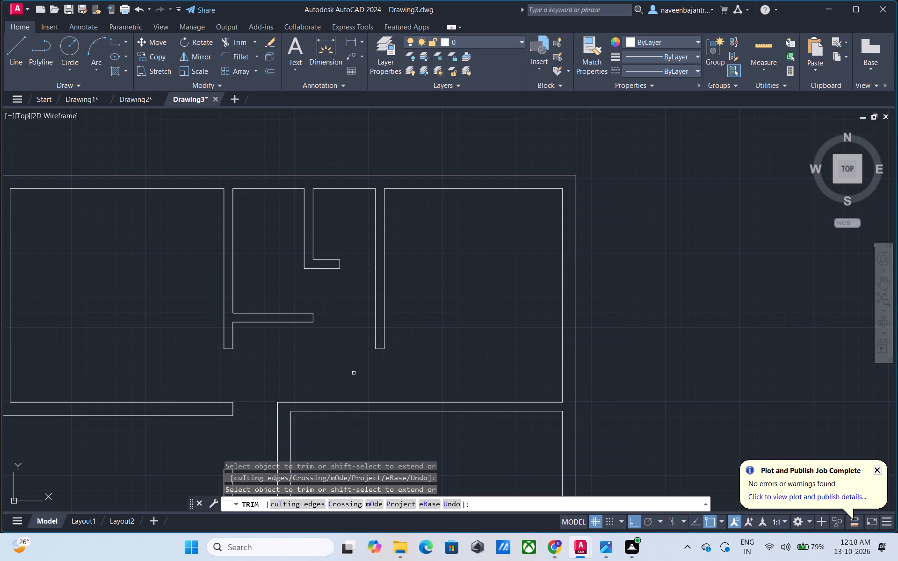
{"action": "key", "text": "Escape"}
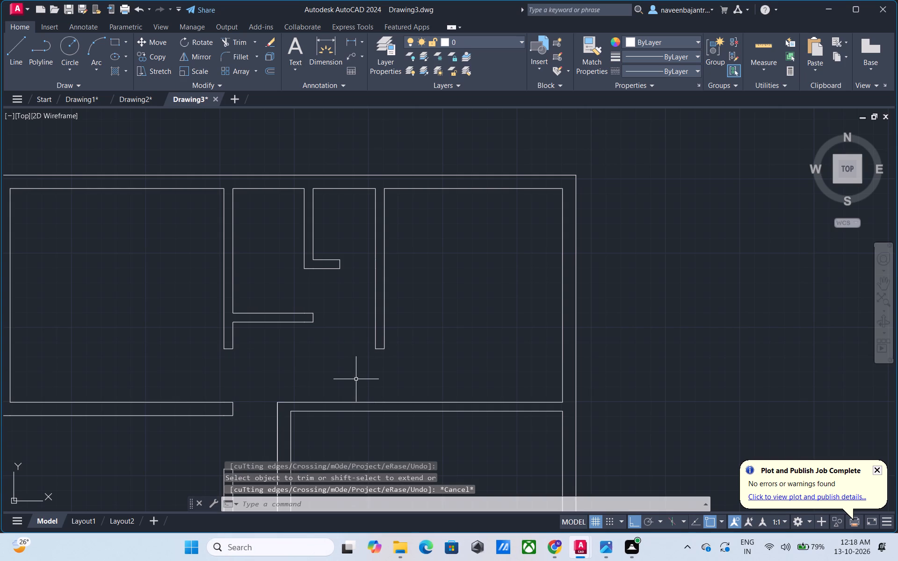
Check the width of the door opening at the left projection room's right end with the Dimension tool.
{"action": "scroll", "coordinate": [356, 379], "scroll_direction": "down", "scroll_amount": 1}
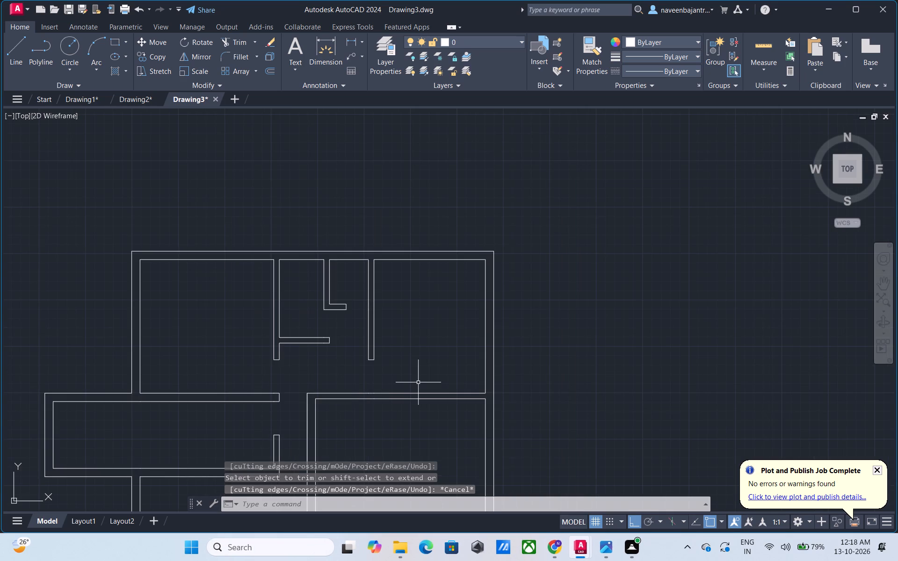
{"action": "middle_click_drag", "start_coordinate": [418, 382], "coordinate": [441, 361]}
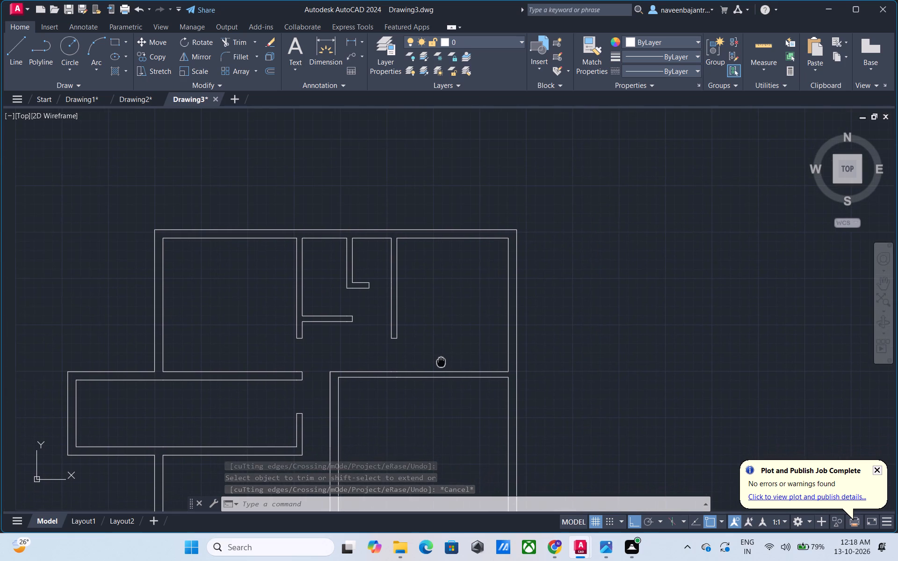
{"action": "middle_click_drag", "start_coordinate": [441, 361], "coordinate": [448, 354]}
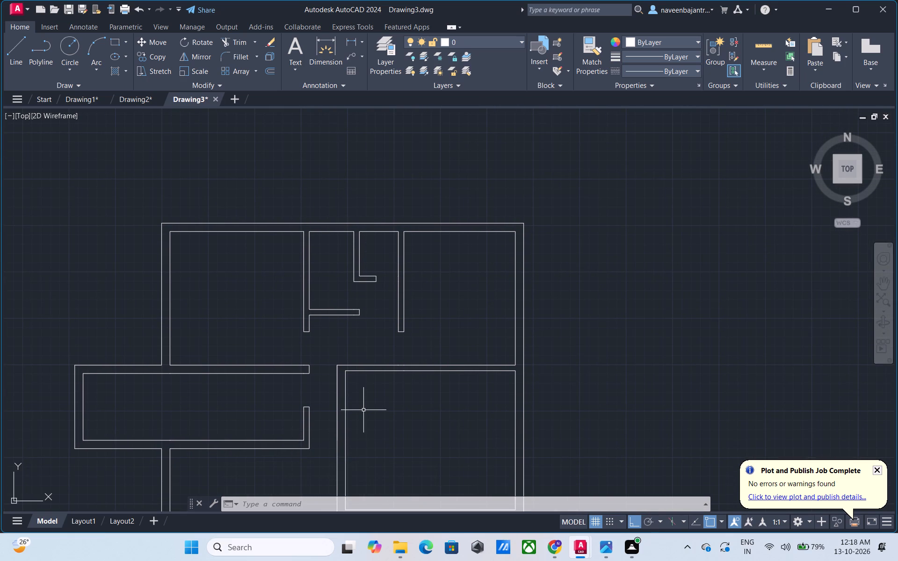
{"action": "middle_click_drag", "start_coordinate": [363, 410], "coordinate": [390, 388]}
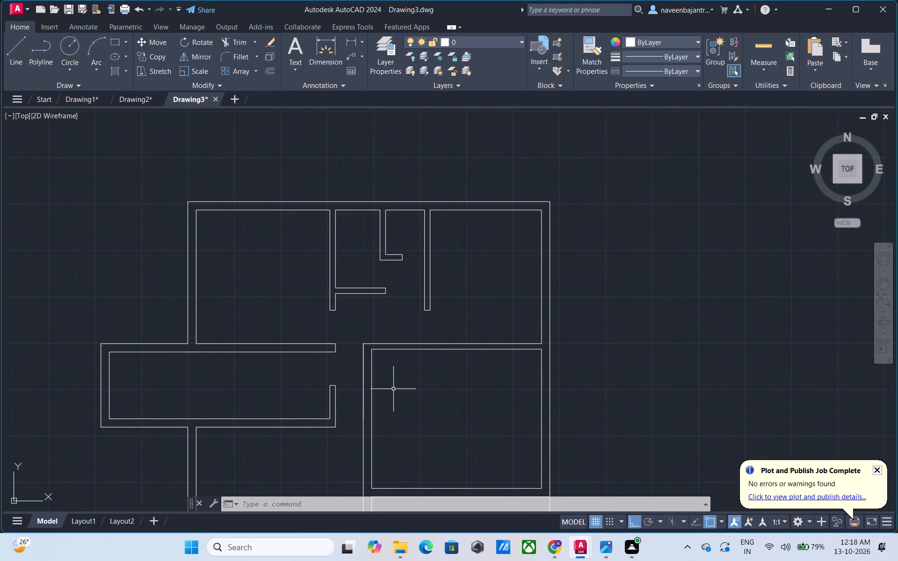
{"action": "key", "text": "Escape"}
{"action": "left_click", "coordinate": [333, 58]}
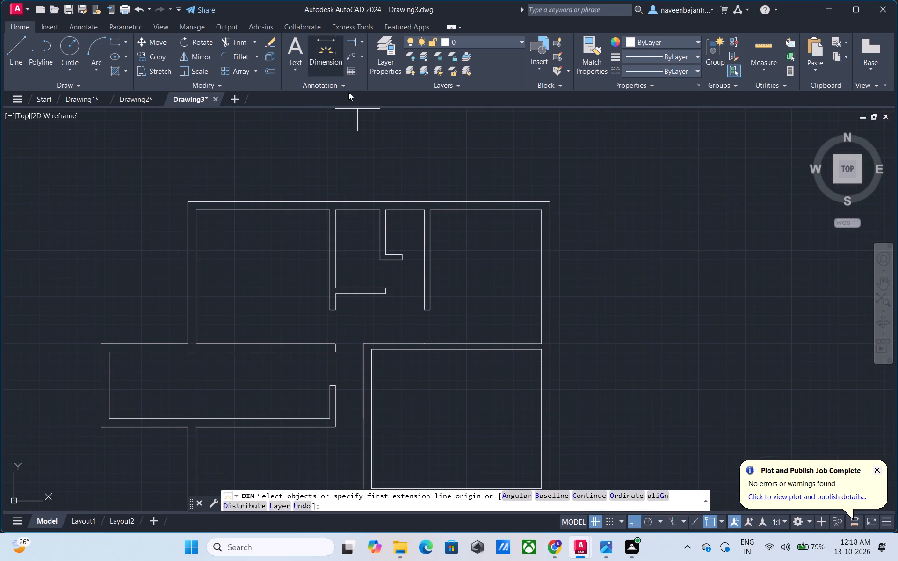
{"action": "left_click", "coordinate": [333, 352]}
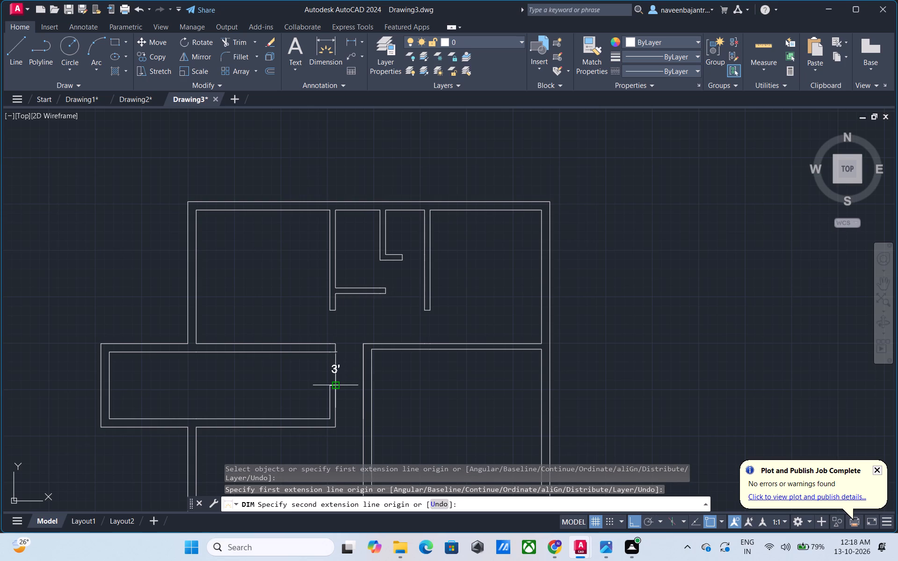
{"action": "key", "text": "Escape"}
Draw a short line across the left wall at the middle-right room's inner top-left corner and trim its overhang beyond the wall.
{"action": "type", "text": "L"}
{"action": "key", "text": "space"}
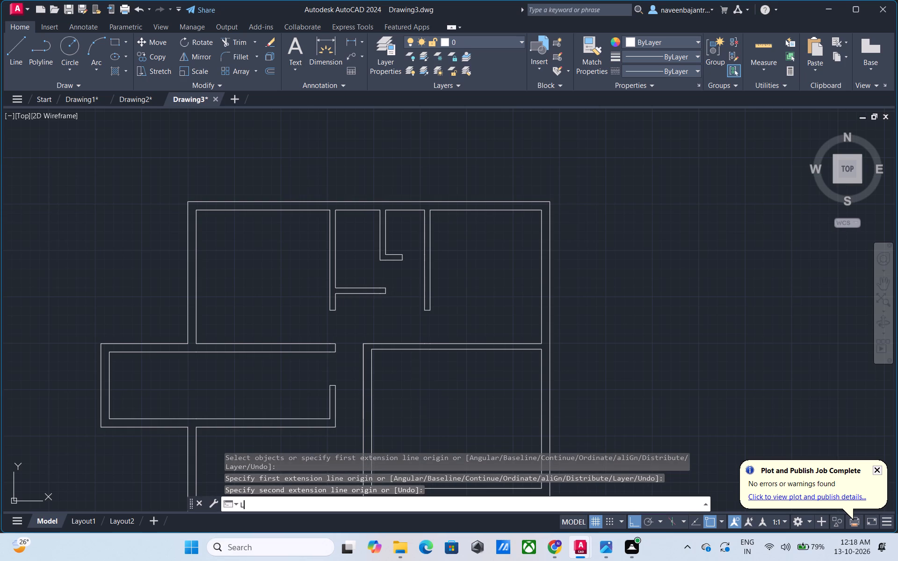
{"action": "scroll", "coordinate": [375, 357], "scroll_direction": "up", "scroll_amount": 2}
{"action": "left_click", "coordinate": [365, 340]}
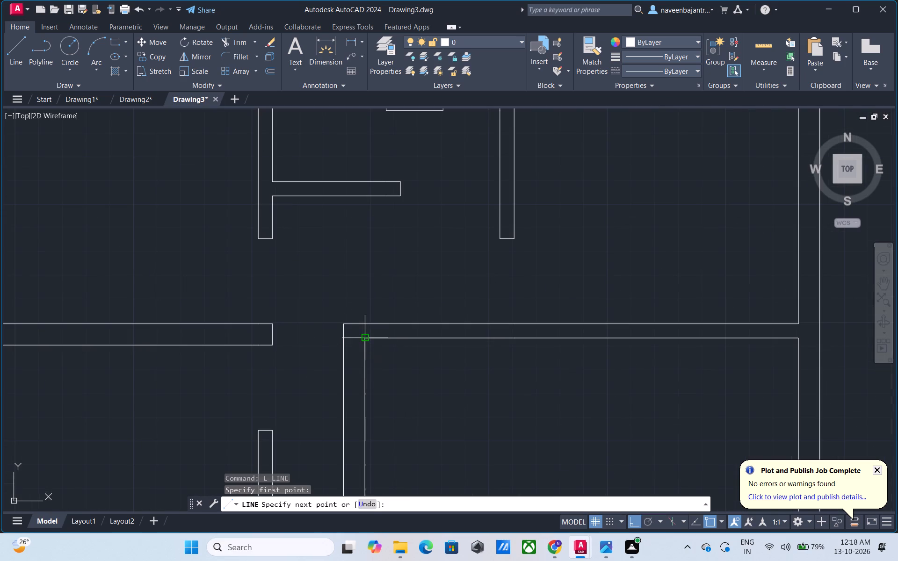
{"action": "left_click", "coordinate": [330, 342]}
{"action": "key", "text": "Escape"}
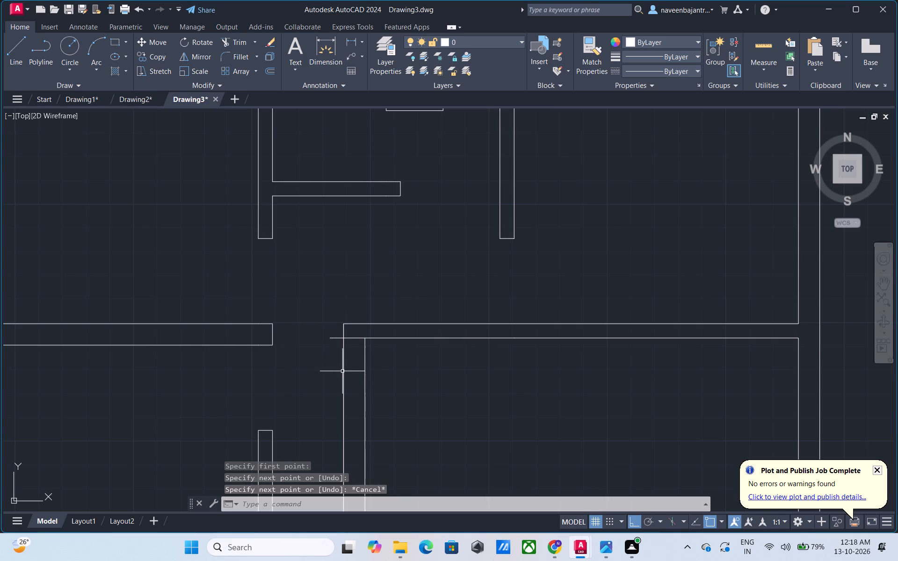
{"action": "type", "text": "TR"}
{"action": "key", "text": "space"}
{"action": "left_click", "coordinate": [335, 338]}
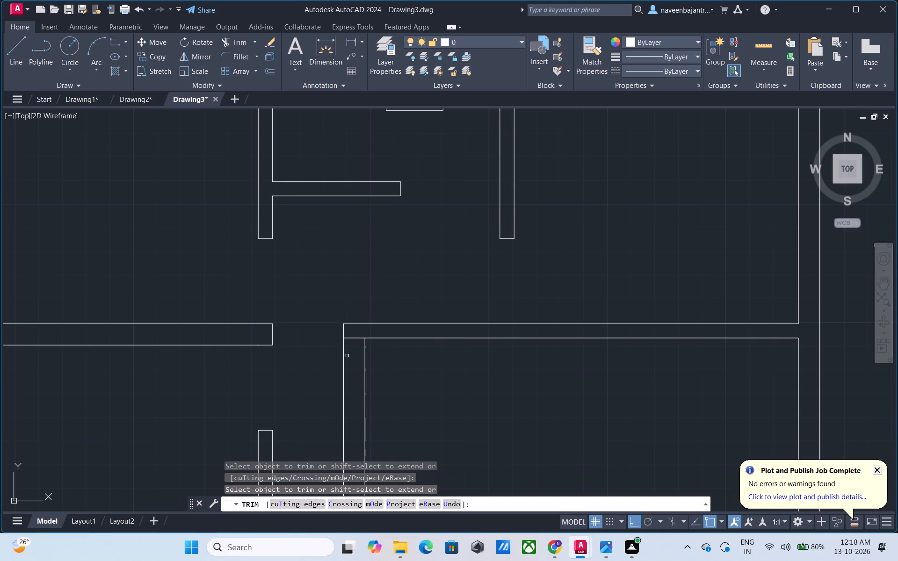
{"action": "key", "text": "Escape"}
Offset the short line across the middle-right room's left wall 4' downward to mark its opening.
{"action": "type", "text": "O 4'"}
{"action": "key", "text": "Return"}
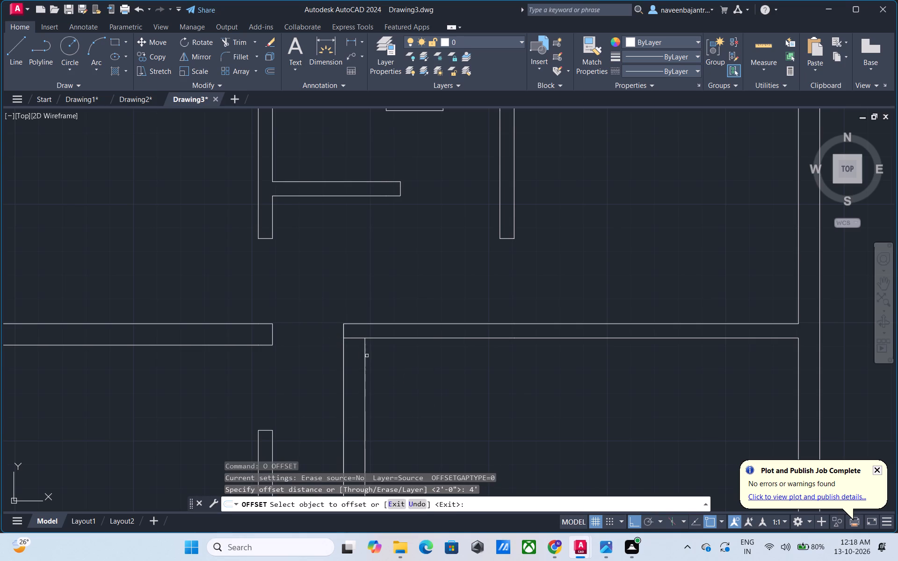
{"action": "left_click", "coordinate": [357, 339]}
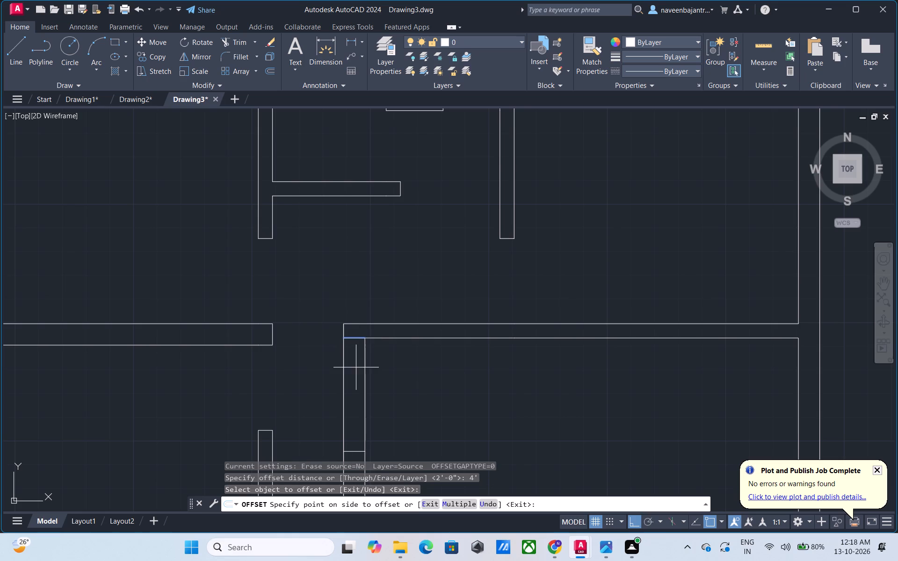
{"action": "left_click", "coordinate": [356, 367]}
{"action": "key", "text": "Escape"}
Trim both lines of the middle-right room's left wall between the 4' marks to create the opening.
{"action": "type", "text": "TR"}
{"action": "key", "text": "space"}
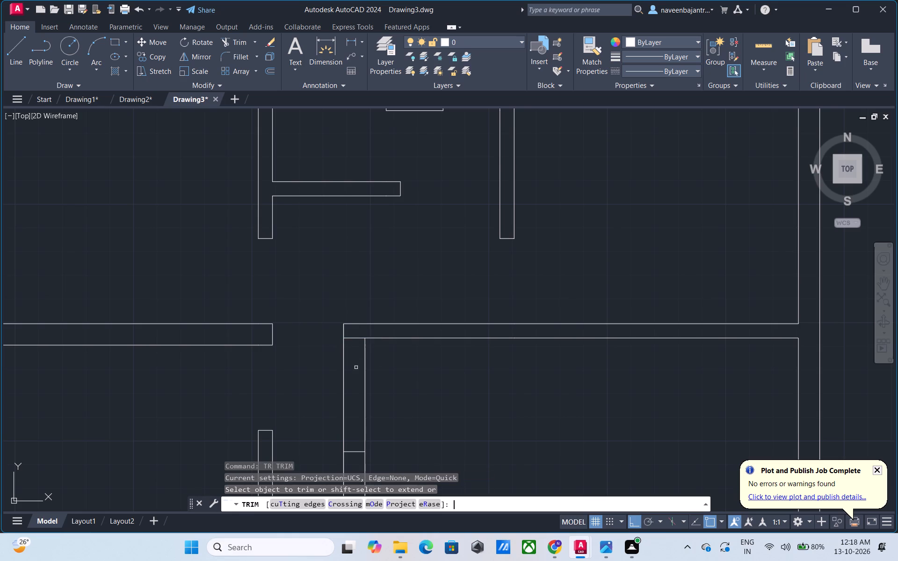
{"action": "left_click", "coordinate": [345, 380]}
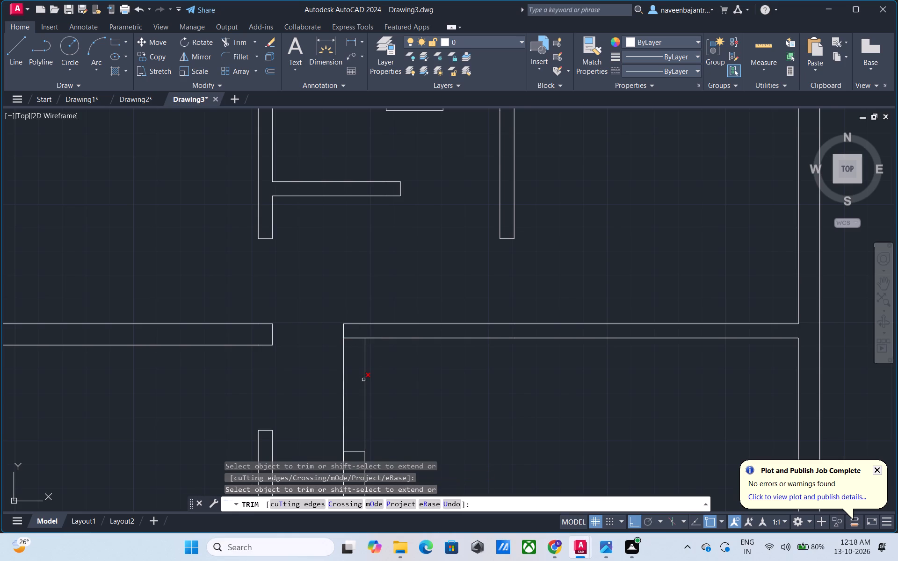
{"action": "left_click", "coordinate": [363, 380]}
{"action": "left_click", "coordinate": [344, 378]}
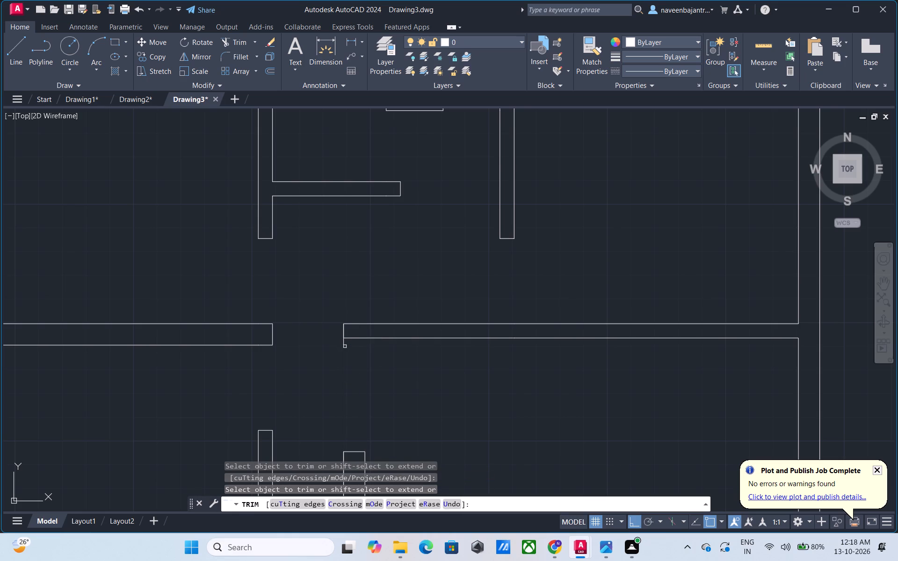
{"action": "left_click", "coordinate": [344, 345]}
{"action": "key", "text": "Escape"}
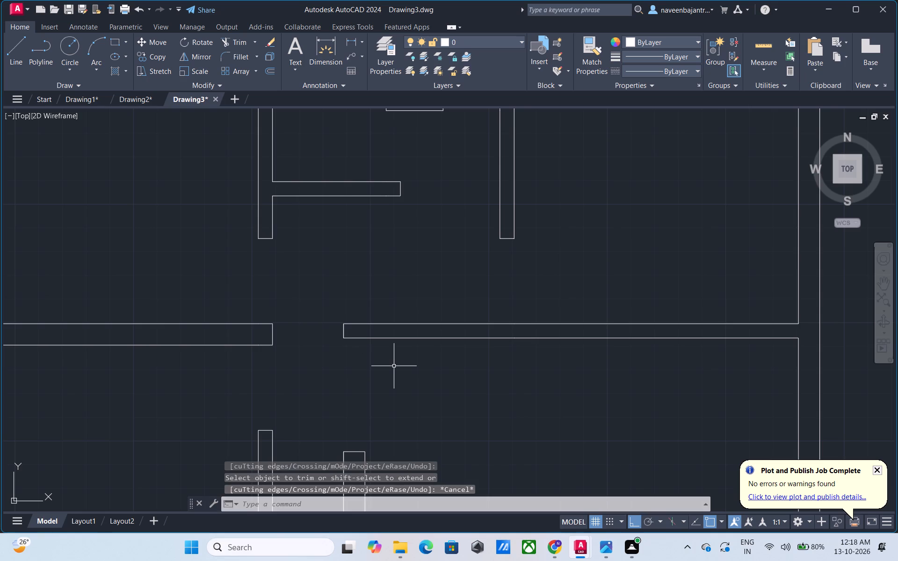
Draw a short line across the middle-right room's bottom wall at the room's inner bottom-left corner.
{"action": "scroll", "coordinate": [394, 366], "scroll_direction": "down", "scroll_amount": 2}
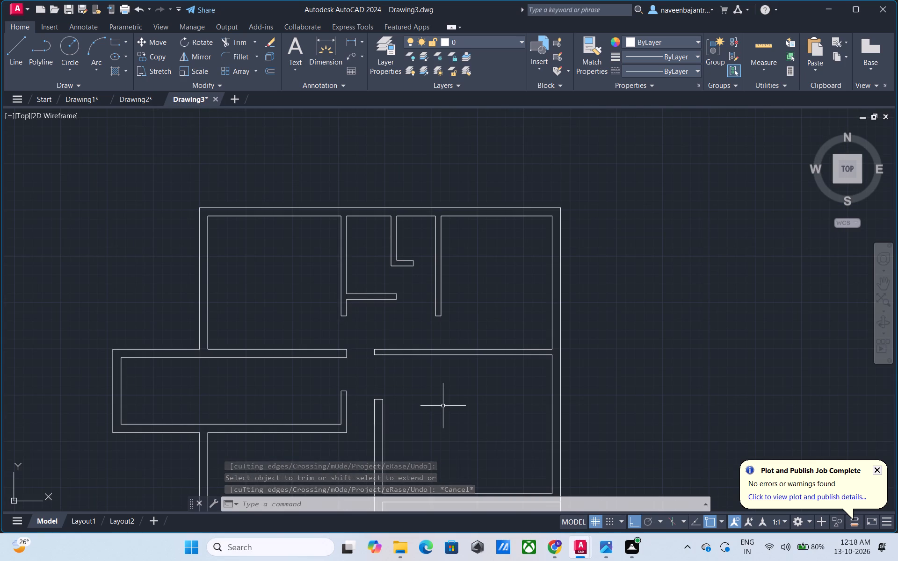
{"action": "middle_click_drag", "start_coordinate": [443, 406], "coordinate": [446, 265]}
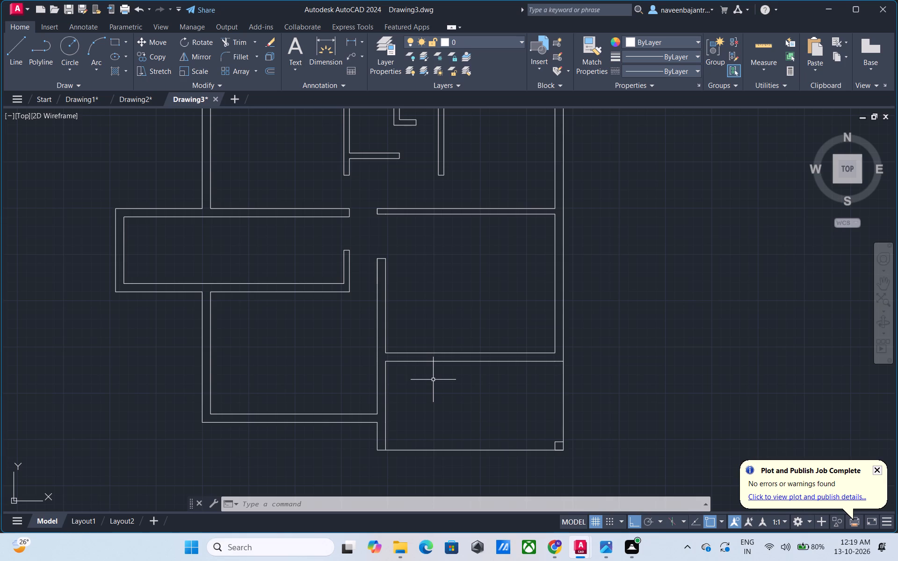
{"action": "scroll", "coordinate": [433, 380], "scroll_direction": "up", "scroll_amount": 1}
{"action": "key", "text": "Escape"}
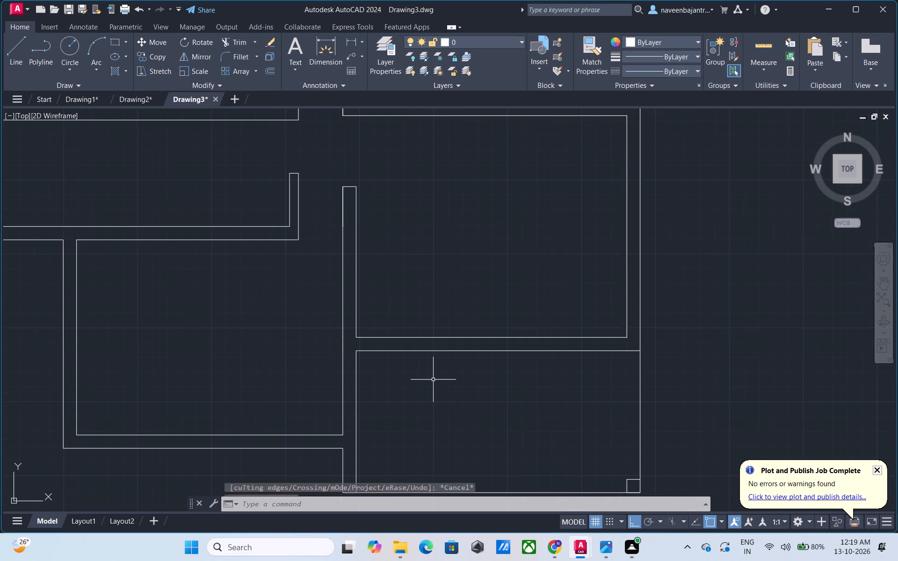
{"action": "type", "text": "L"}
{"action": "key", "text": "space"}
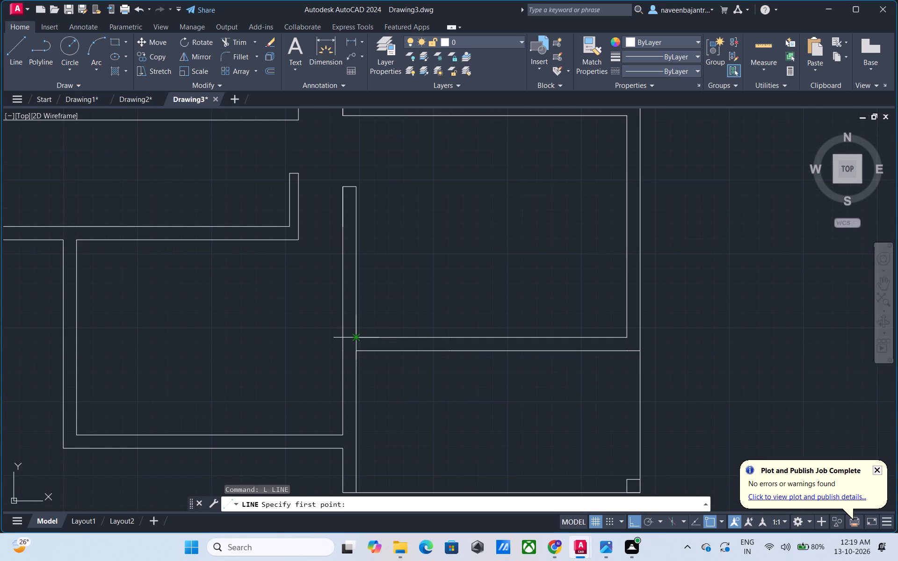
{"action": "left_click", "coordinate": [357, 338]}
{"action": "left_click", "coordinate": [356, 350]}
{"action": "key", "text": "Escape"}
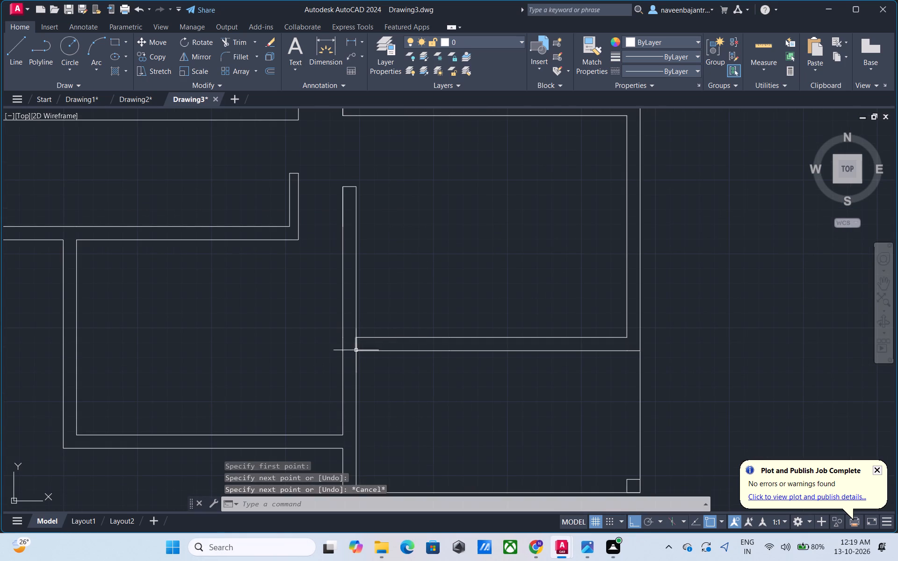
Offset the short line across the middle-right room's bottom wall 4' to the right to mark its opening.
{"action": "type", "text": "O 4'"}
{"action": "key", "text": "Return"}
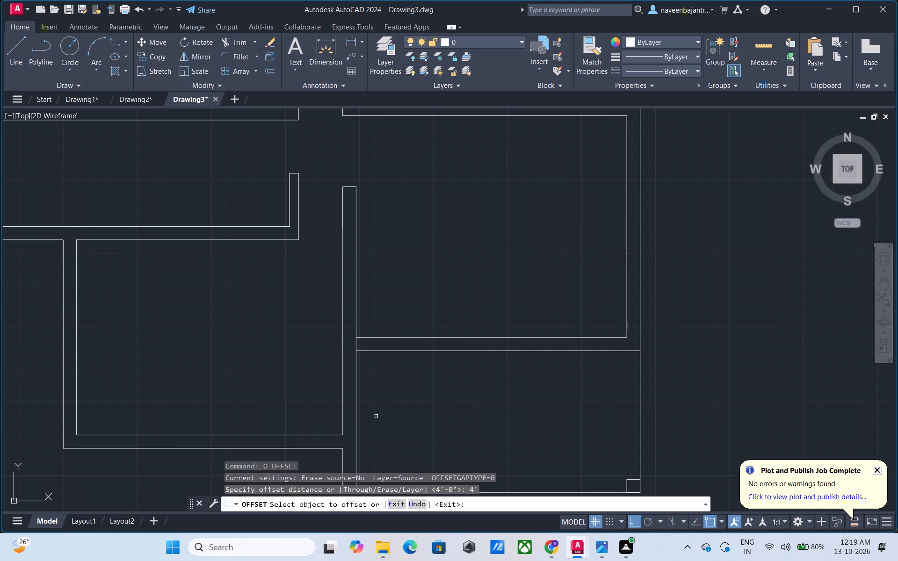
{"action": "left_click", "coordinate": [357, 348]}
{"action": "left_click", "coordinate": [385, 348]}
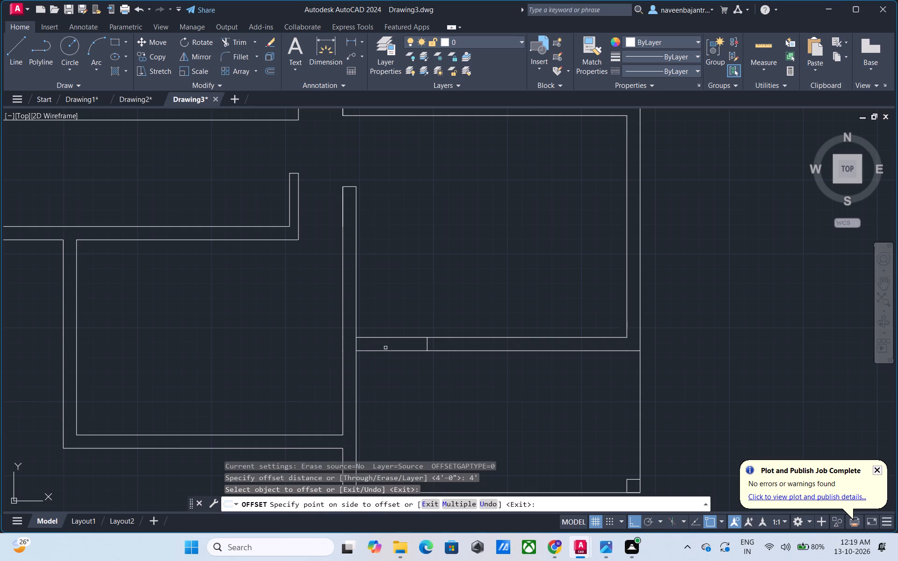
{"action": "key", "text": "Escape"}
Trim both lines of the middle-right room's bottom wall between the 4' marks to create the opening.
{"action": "type", "text": "TR"}
{"action": "key", "text": "space"}
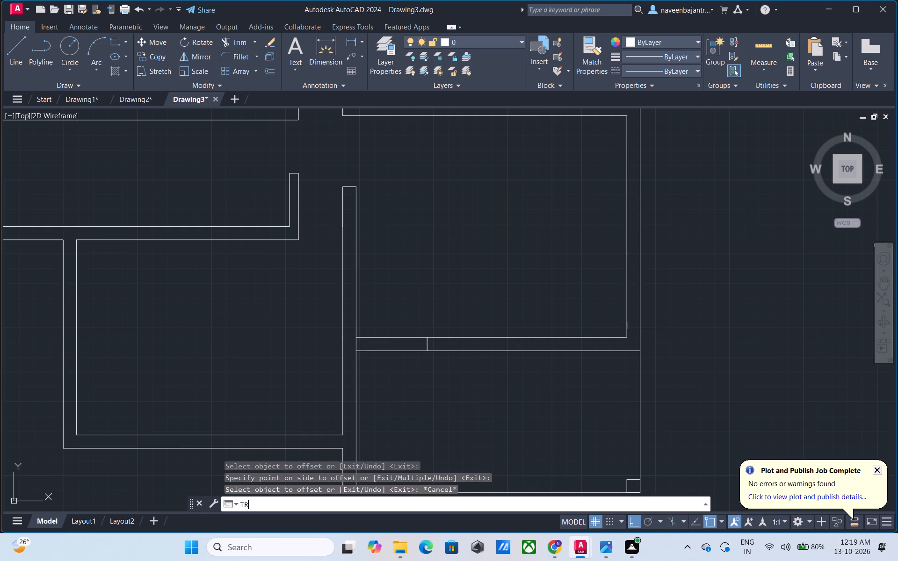
{"action": "left_click", "coordinate": [388, 352]}
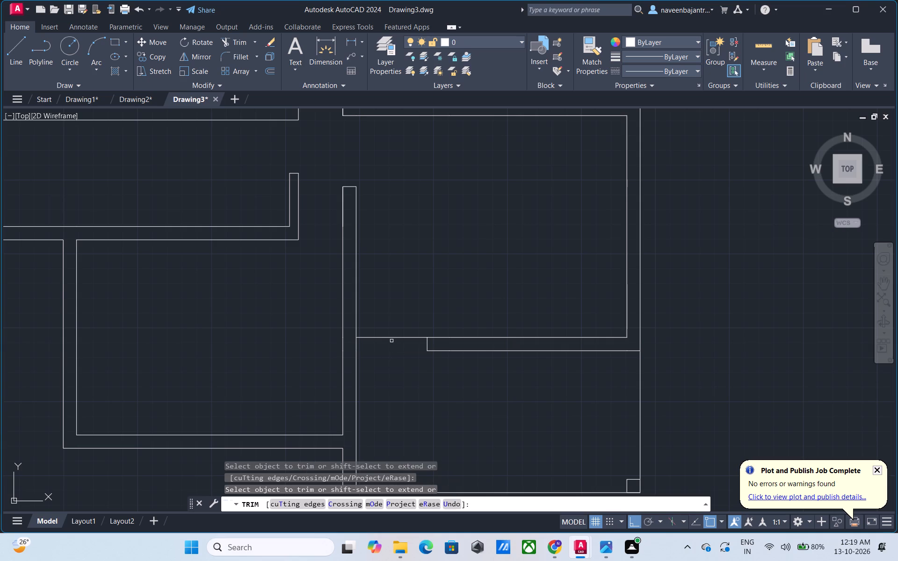
{"action": "left_click", "coordinate": [393, 338]}
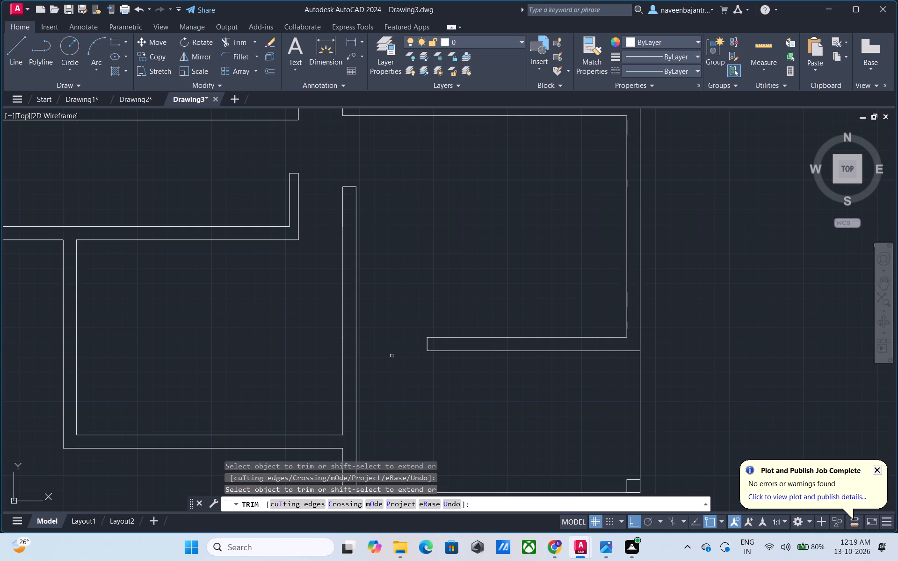
{"action": "key", "text": "Escape"}
Draw a short line across the outer wall at the midpoint of the top-right room's inner top edge and trim its overhang beyond the wall.
{"action": "scroll", "coordinate": [390, 366], "scroll_direction": "down", "scroll_amount": 1}
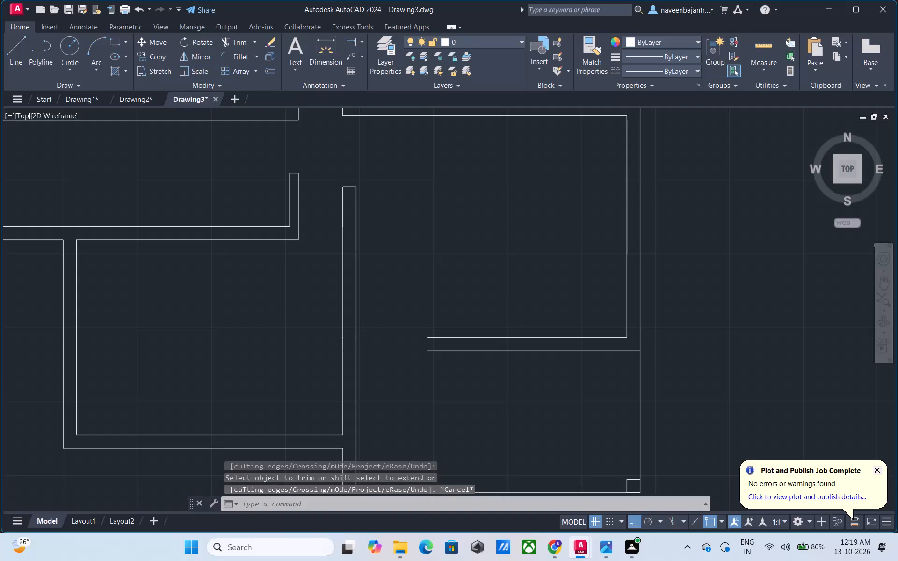
{"action": "scroll", "coordinate": [390, 366], "scroll_direction": "down", "scroll_amount": 1}
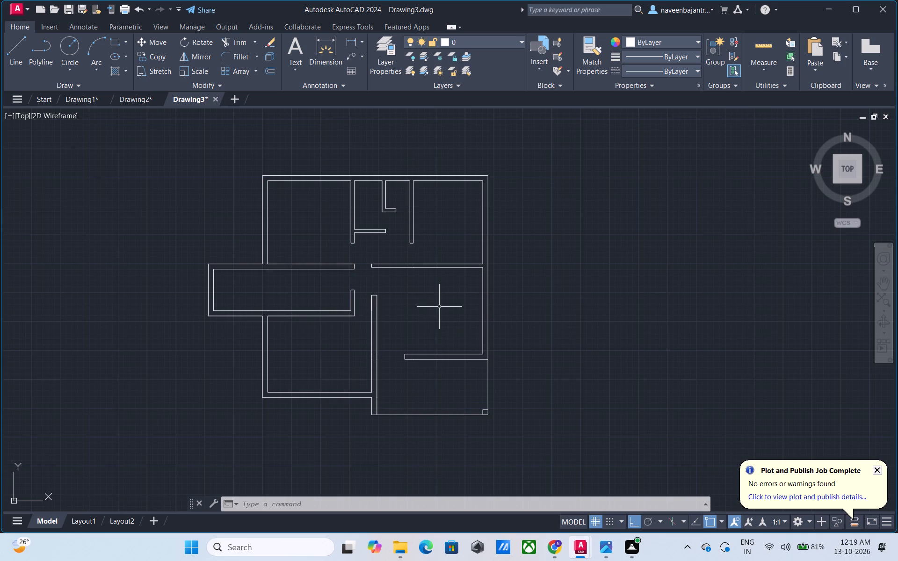
{"action": "middle_click_drag", "start_coordinate": [439, 307], "coordinate": [364, 397]}
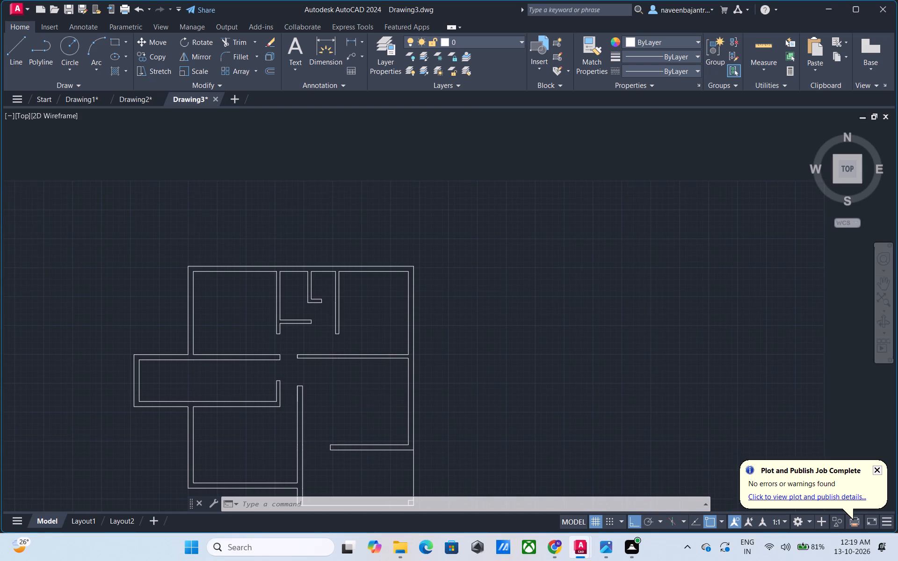
{"action": "scroll", "coordinate": [355, 299], "scroll_direction": "up", "scroll_amount": 2}
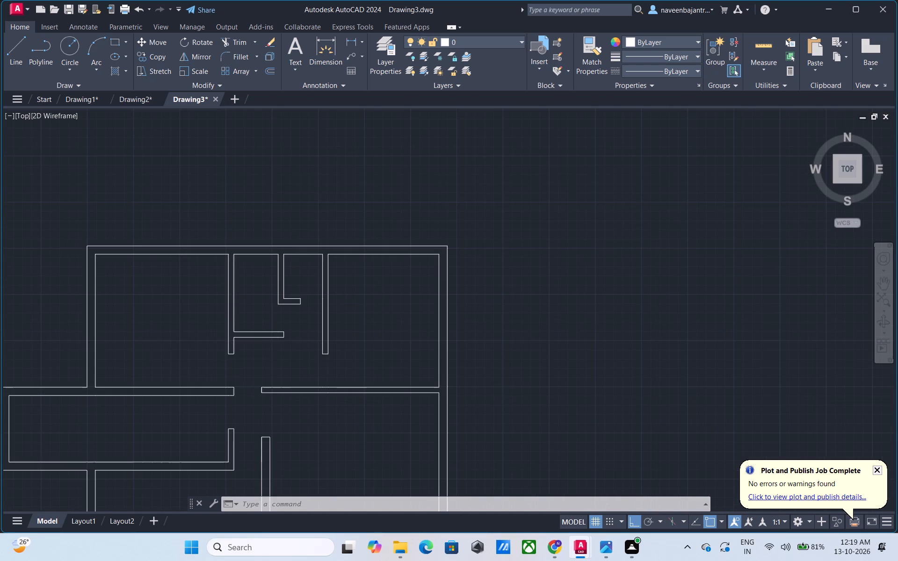
{"action": "key", "text": "Escape"}
{"action": "type", "text": "L"}
{"action": "key", "text": "space"}
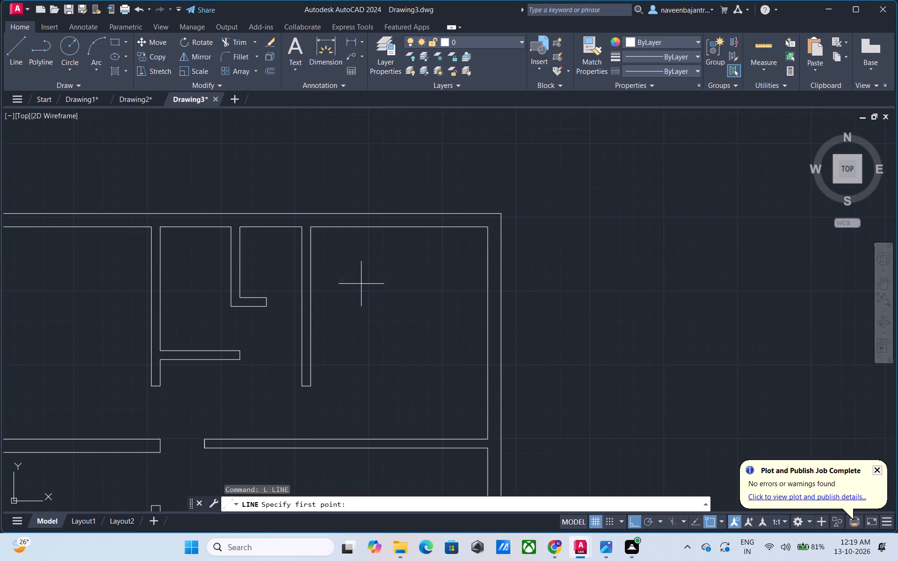
{"action": "left_click", "coordinate": [397, 229]}
{"action": "left_click", "coordinate": [395, 199]}
{"action": "key", "text": "Escape"}
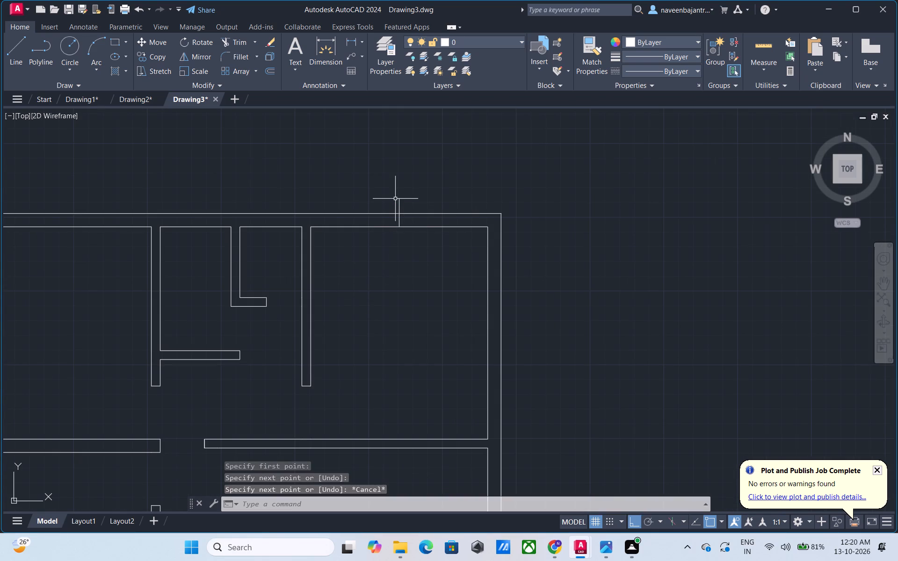
{"action": "type", "text": "TR"}
{"action": "key", "text": "space"}
{"action": "left_click", "coordinate": [401, 201]}
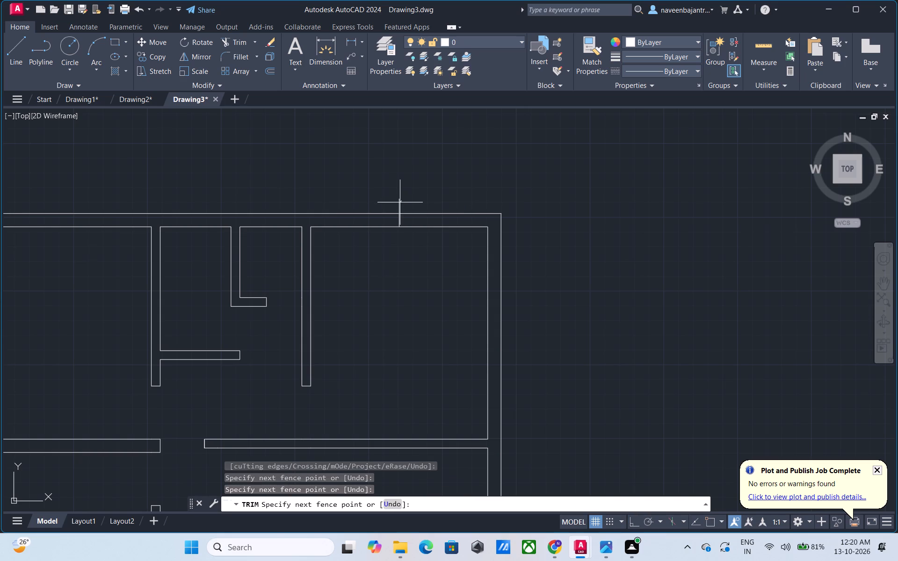
{"action": "left_click", "coordinate": [398, 203]}
{"action": "key", "text": "Escape"}
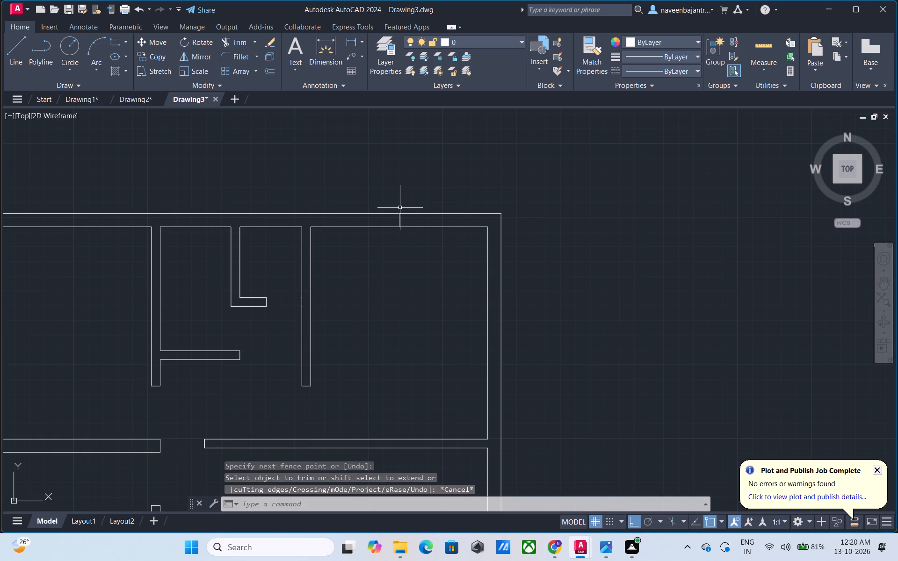
Offset the short midpoint line in the top-right room's top wall 2.5' to both sides to mark the window ends.
{"action": "type", "text": "O 2.5'"}
{"action": "key", "text": "Return"}
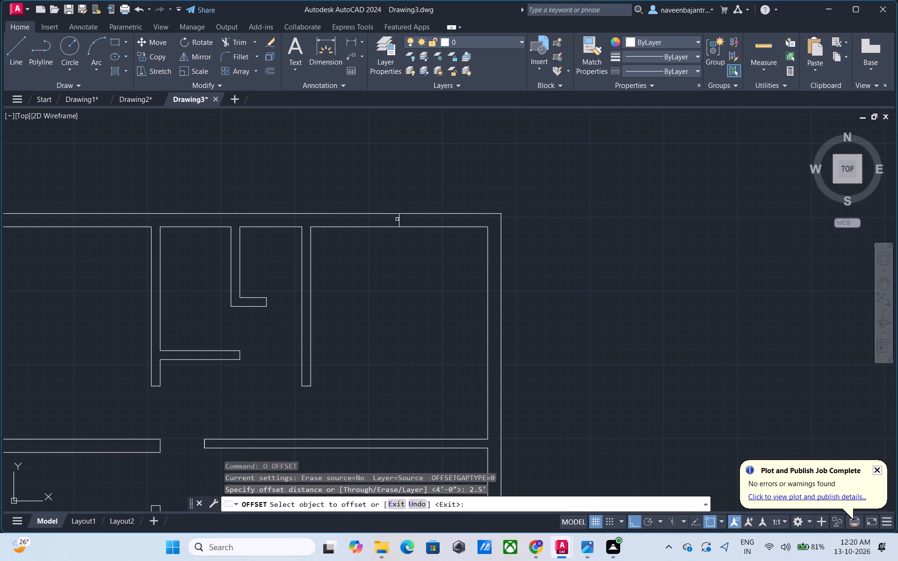
{"action": "left_click", "coordinate": [398, 219]}
{"action": "left_click", "coordinate": [409, 219]}
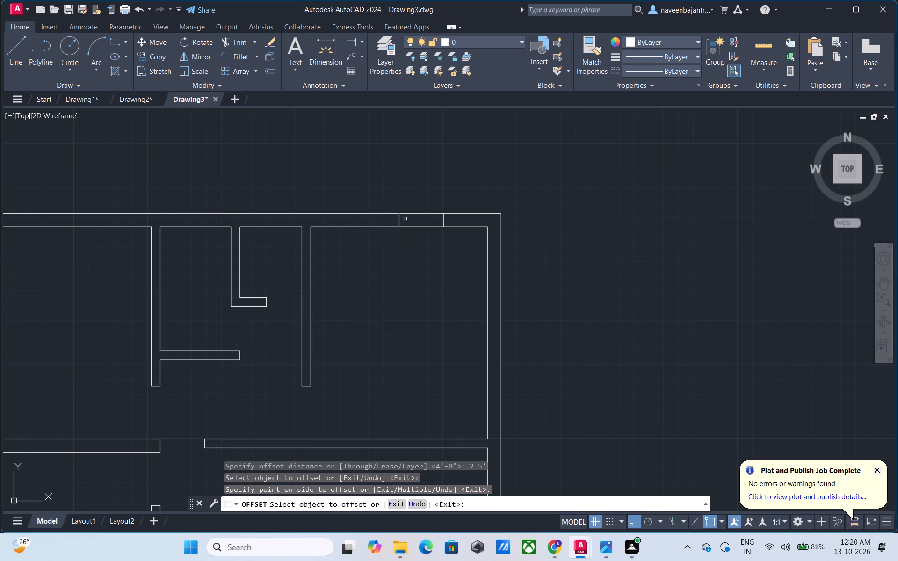
{"action": "left_click_drag", "start_coordinate": [400, 221], "coordinate": [393, 221]}
{"action": "left_click", "coordinate": [384, 221]}
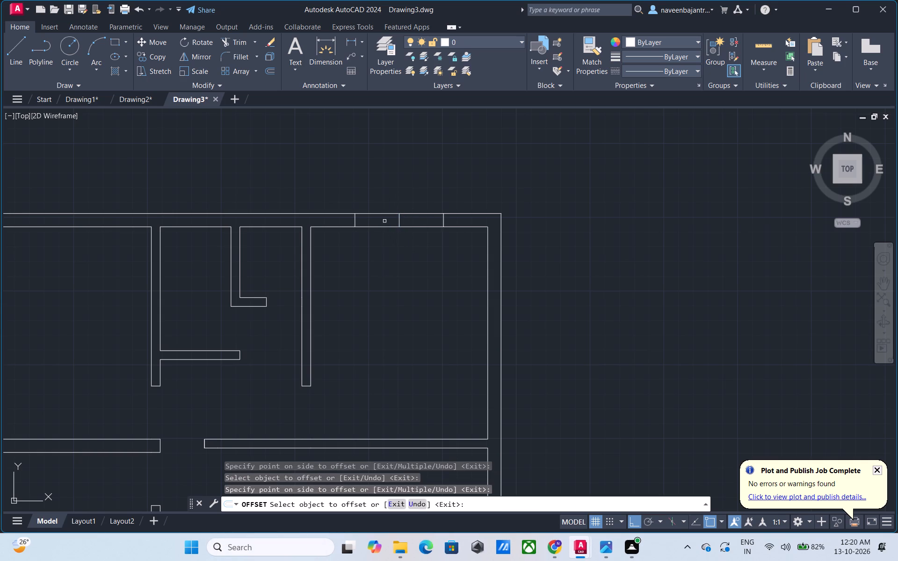
{"action": "key", "text": "Escape"}
Remove the midpoint line between the two window end marks in the top-right room's top wall with Trim.
{"action": "type", "text": "TR"}
{"action": "key", "text": "space"}
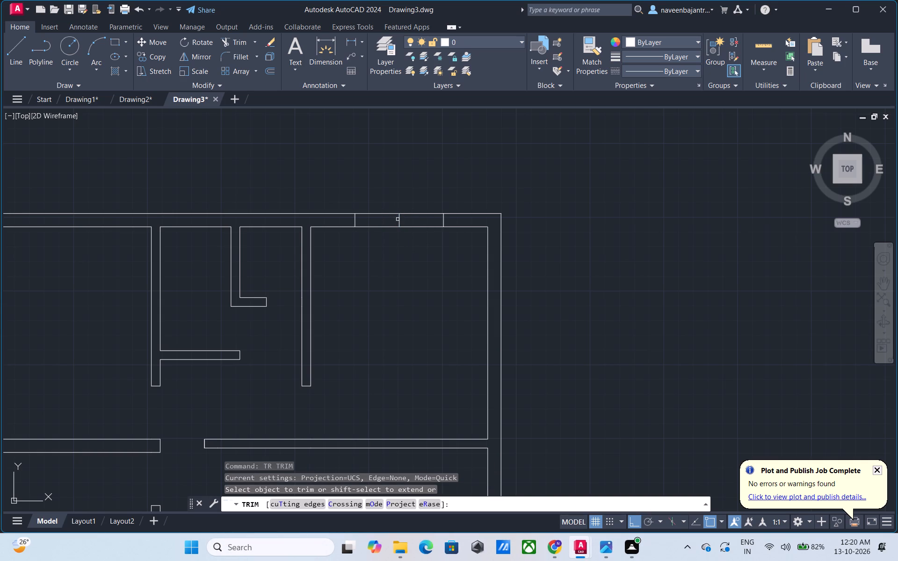
{"action": "left_click", "coordinate": [399, 219]}
{"action": "scroll", "coordinate": [395, 225], "scroll_direction": "up", "scroll_amount": 2}
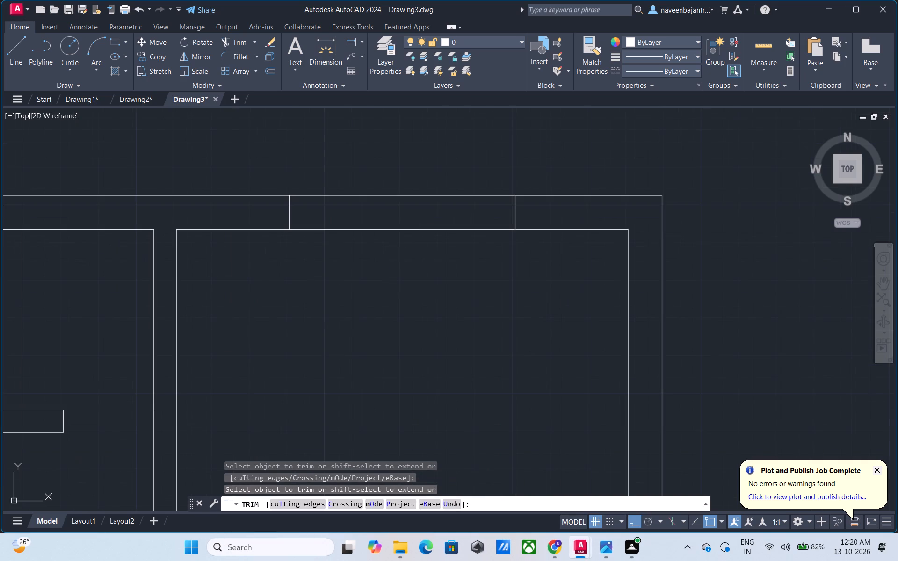
{"action": "key", "text": "Escape"}
Draw the window's centre line between the midpoints of the two end marks in the top-right room's top wall.
{"action": "type", "text": "L"}
{"action": "key", "text": "space"}
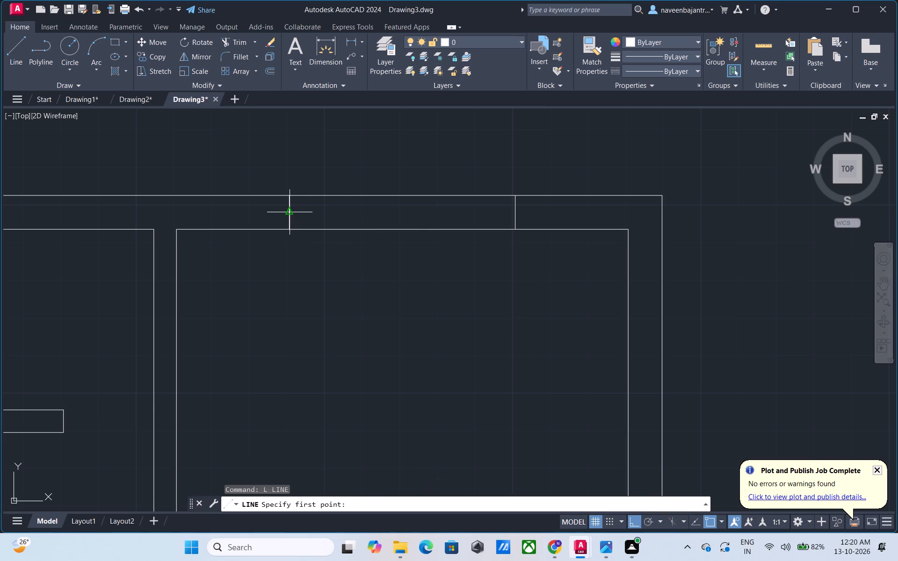
{"action": "left_click", "coordinate": [289, 214]}
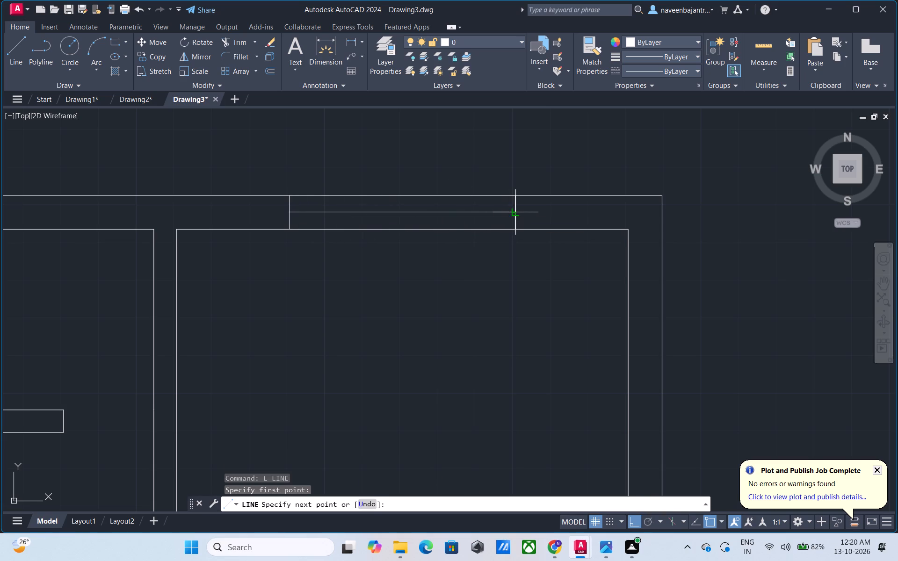
{"action": "left_click", "coordinate": [513, 213]}
{"action": "key", "text": "Escape"}
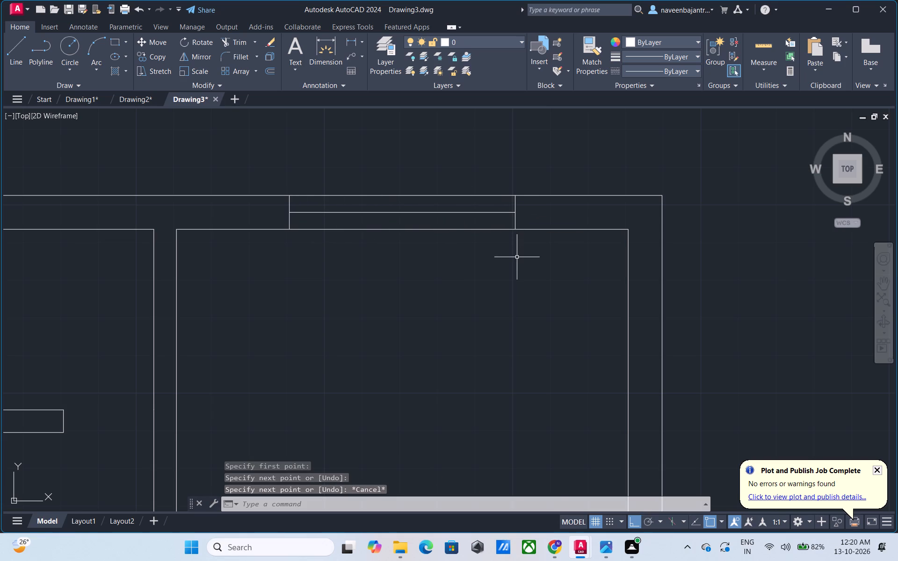
Draw a short line across the outer wall at the midpoint of the top-right room's inner right edge and trim its overhang beyond the wall.
{"action": "scroll", "coordinate": [517, 257], "scroll_direction": "down", "scroll_amount": 2}
{"action": "middle_click_drag", "start_coordinate": [518, 318], "coordinate": [439, 286]}
{"action": "key", "text": "Escape"}
{"action": "type", "text": "L"}
{"action": "key", "text": "space"}
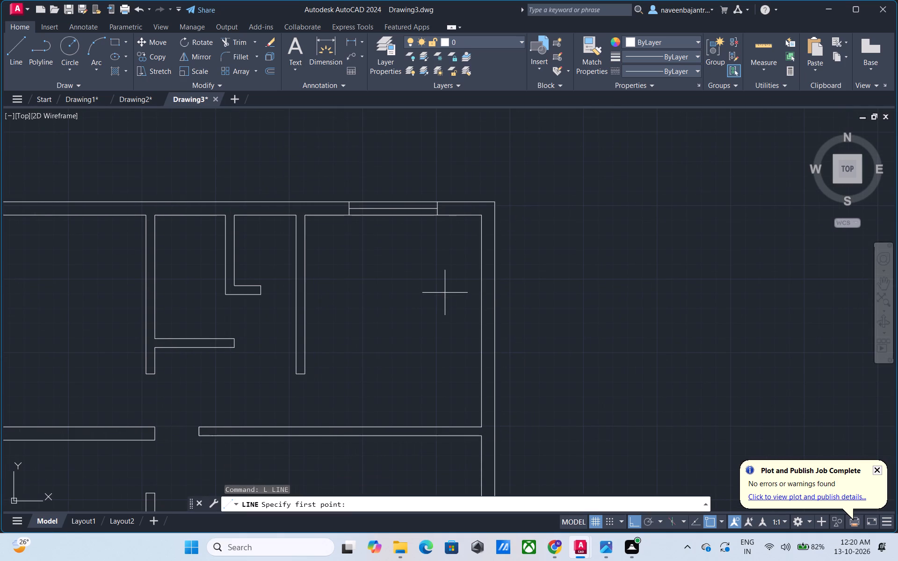
{"action": "left_click", "coordinate": [482, 318]}
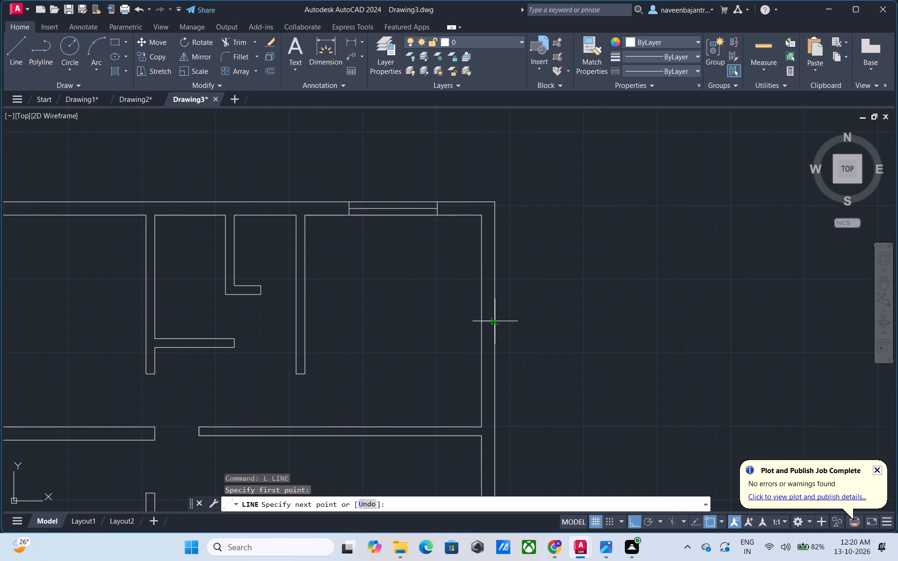
{"action": "left_click", "coordinate": [508, 318]}
{"action": "key", "text": "Escape"}
{"action": "type", "text": "TR"}
{"action": "key", "text": "space"}
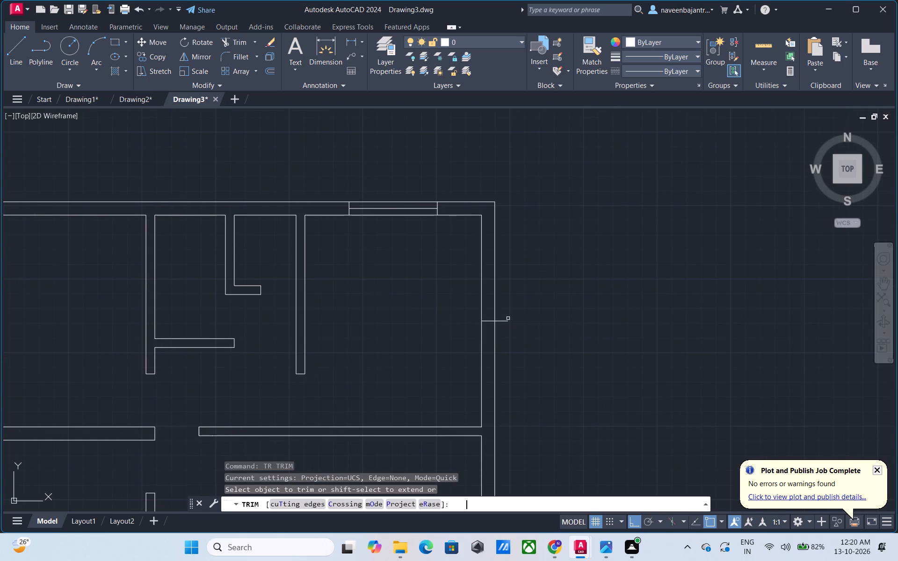
{"action": "left_click", "coordinate": [505, 321]}
{"action": "key", "text": "Escape"}
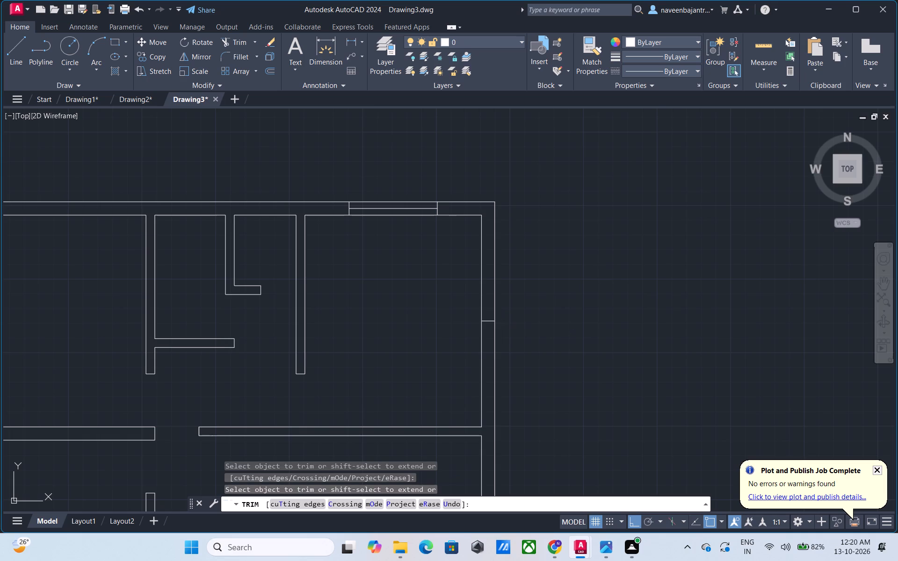
Offset the short midpoint line in the top-right room's right wall 2.5' up and down to mark the window ends.
{"action": "type", "text": "O 2.5'"}
{"action": "key", "text": "Return"}
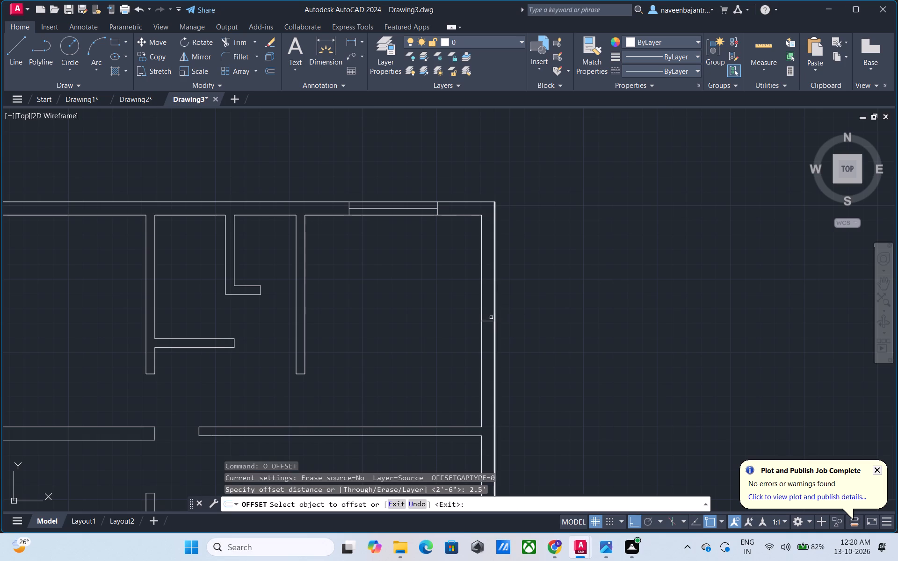
{"action": "left_click", "coordinate": [488, 321]}
{"action": "left_click", "coordinate": [488, 307]}
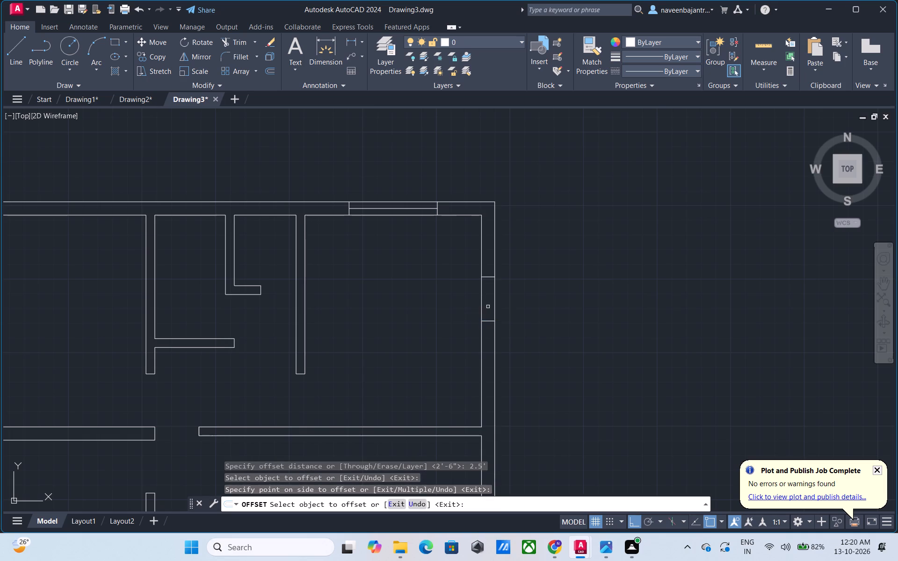
{"action": "left_click", "coordinate": [486, 320]}
{"action": "left_click", "coordinate": [485, 335]}
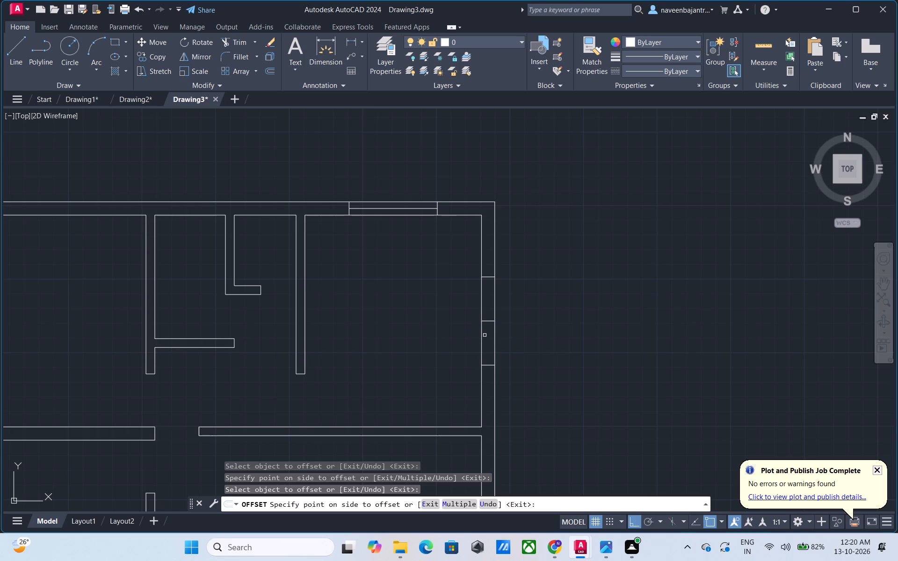
{"action": "key", "text": "Escape"}
Remove the midpoint line between the two window end marks in the top-right room's right wall with Trim.
{"action": "type", "text": "TR"}
{"action": "key", "text": "space"}
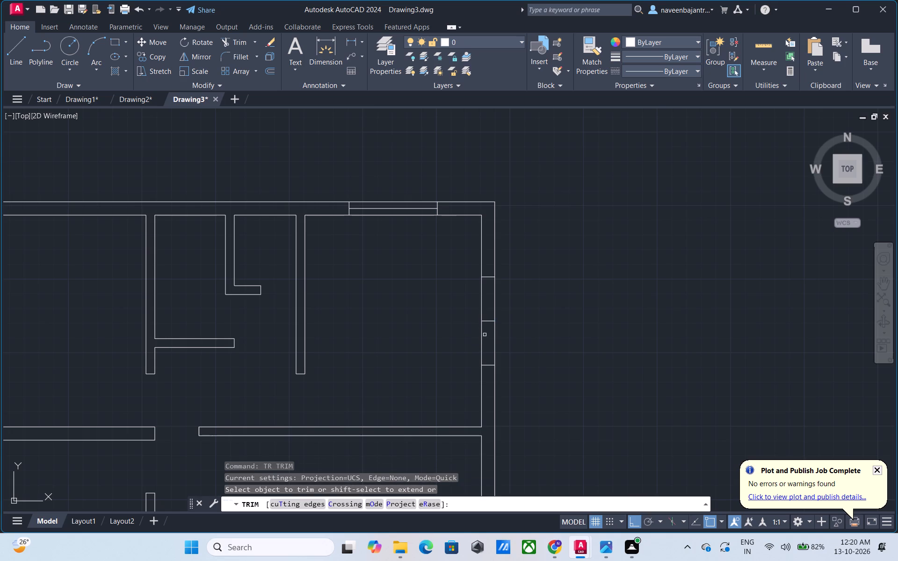
{"action": "left_click", "coordinate": [489, 321]}
{"action": "key", "text": "Escape"}
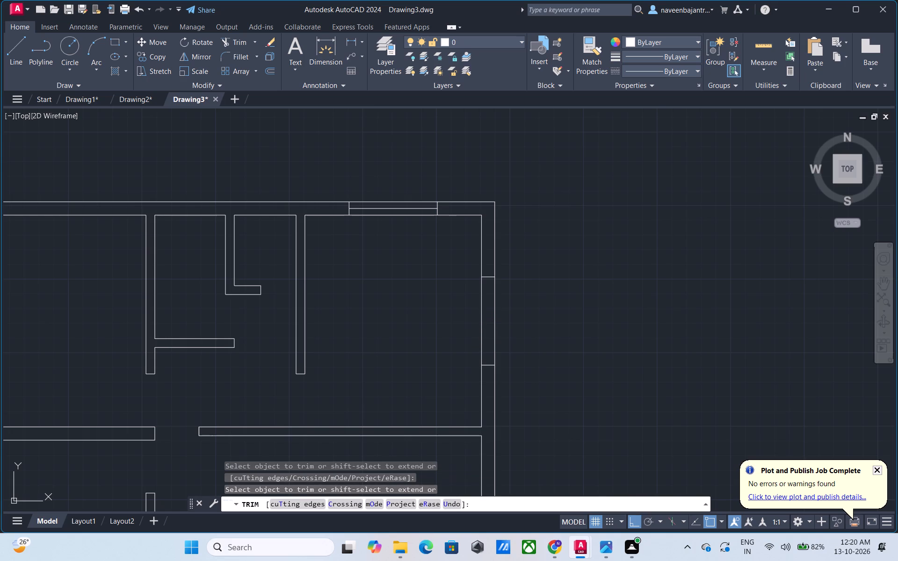
Draw the window's centre line between the midpoints of the two end marks in the top-right room's right wall.
{"action": "type", "text": "L"}
{"action": "key", "text": "space"}
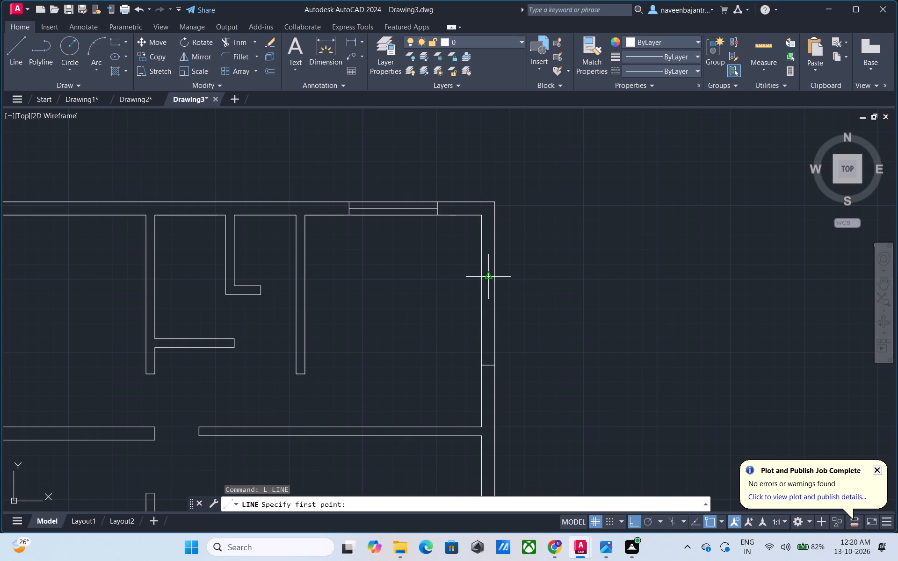
{"action": "left_click", "coordinate": [488, 278]}
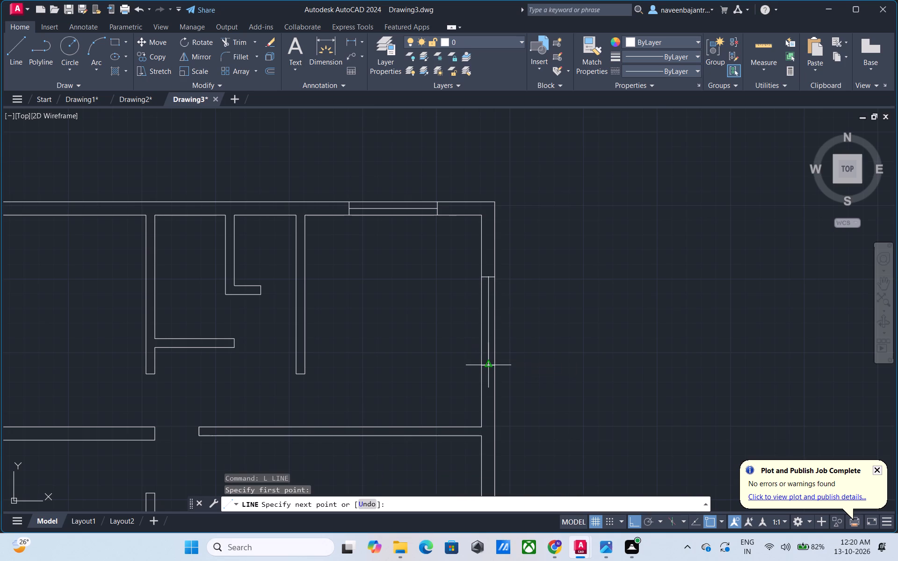
{"action": "left_click", "coordinate": [488, 364]}
{"action": "key", "text": "Escape"}
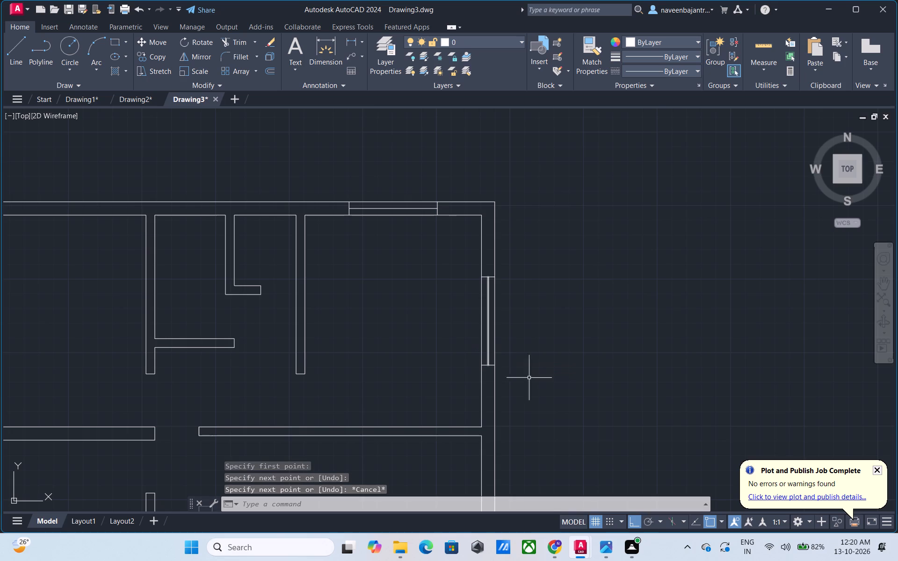
Draw a short line across the outer wall at the midpoint of the middle-right room's inner right edge and trim its overhang beyond the wall.
{"action": "scroll", "coordinate": [572, 387], "scroll_direction": "down", "scroll_amount": 2}
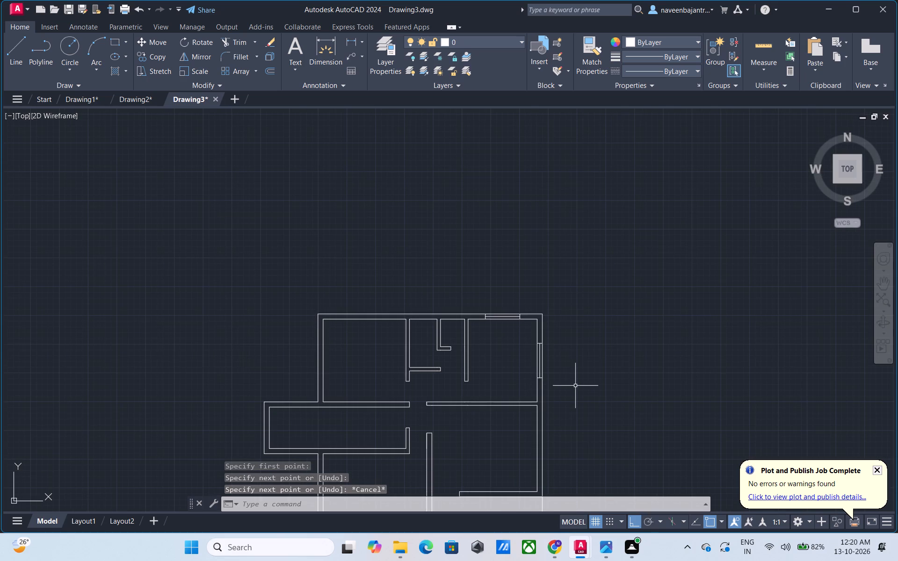
{"action": "middle_click_drag", "start_coordinate": [575, 386], "coordinate": [585, 319]}
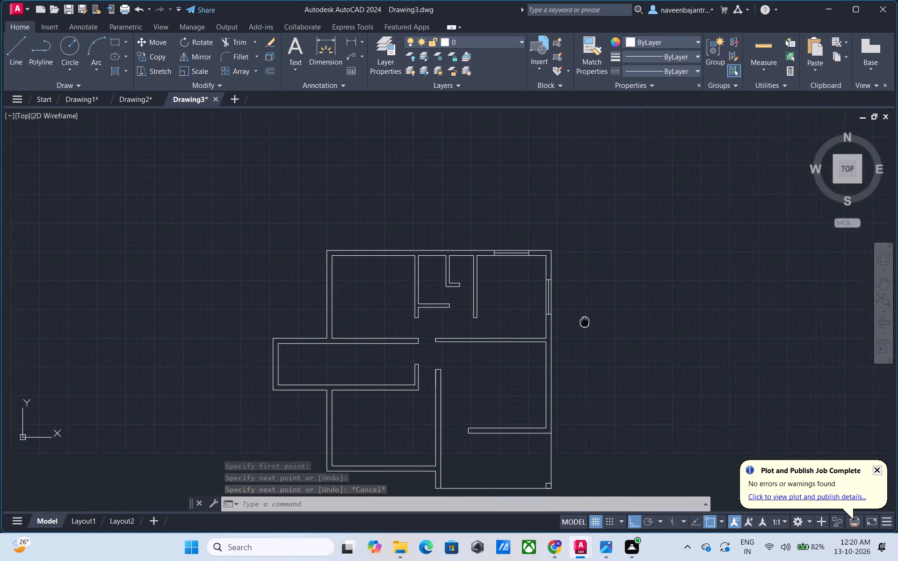
{"action": "middle_click_drag", "start_coordinate": [585, 319], "coordinate": [587, 302]}
{"action": "scroll", "coordinate": [584, 351], "scroll_direction": "up", "scroll_amount": 1}
{"action": "key", "text": "Escape"}
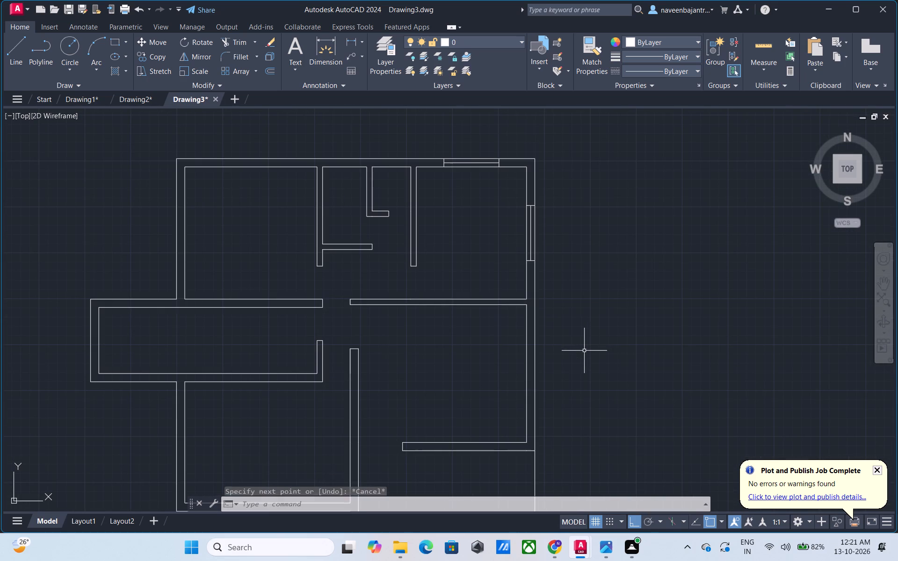
{"action": "type", "text": "L"}
{"action": "key", "text": "space"}
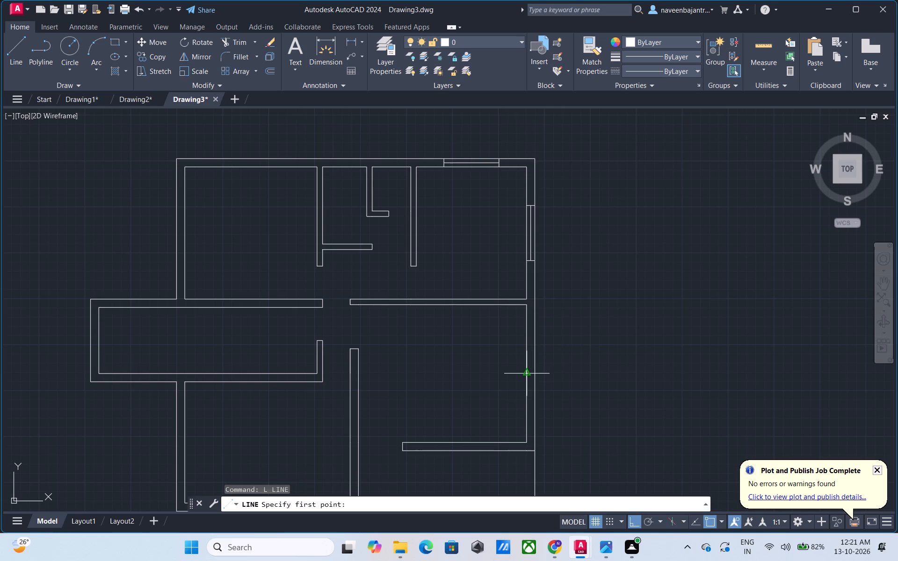
{"action": "left_click", "coordinate": [529, 373]}
{"action": "left_click", "coordinate": [550, 374]}
{"action": "key", "text": "Escape"}
{"action": "type", "text": "TR"}
{"action": "key", "text": "space"}
{"action": "left_click", "coordinate": [547, 374]}
{"action": "key", "text": "Escape"}
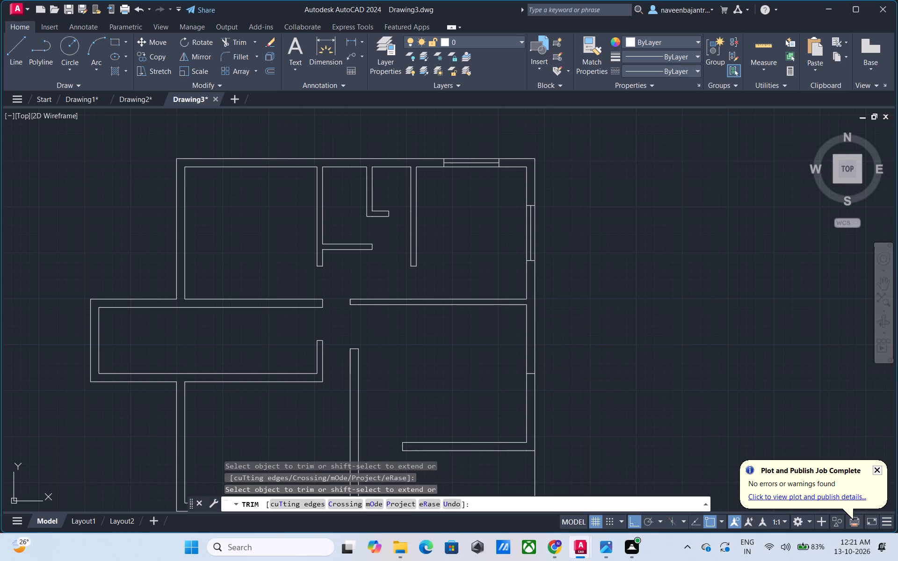
Offset the short midpoint line in the middle-right room's right wall 2.5' up and down to mark the window ends.
{"action": "scroll", "coordinate": [545, 382], "scroll_direction": "up", "scroll_amount": 1}
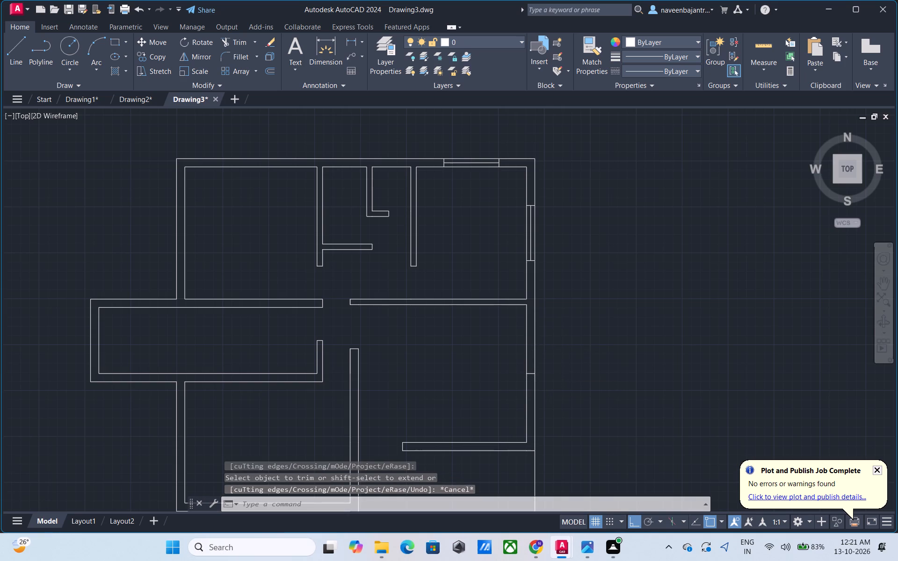
{"action": "type", "text": "O 2.5'"}
{"action": "key", "text": "Return"}
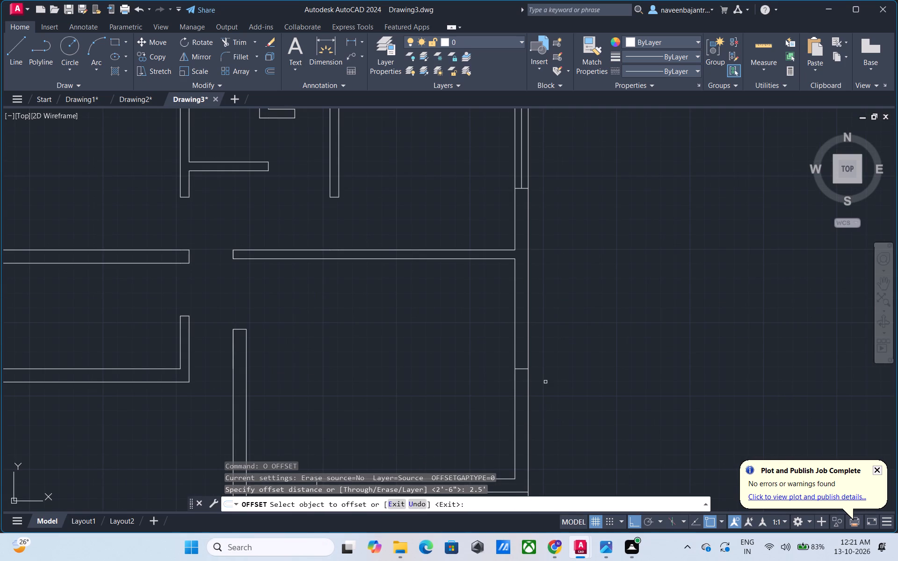
{"action": "left_click", "coordinate": [523, 369]}
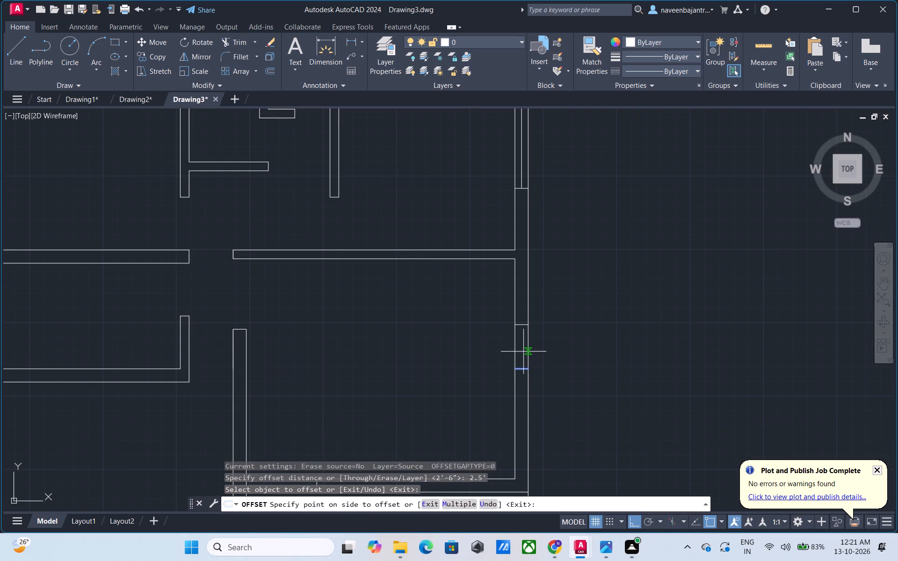
{"action": "left_click", "coordinate": [523, 352]}
{"action": "left_click", "coordinate": [521, 370]}
{"action": "left_click", "coordinate": [521, 385]}
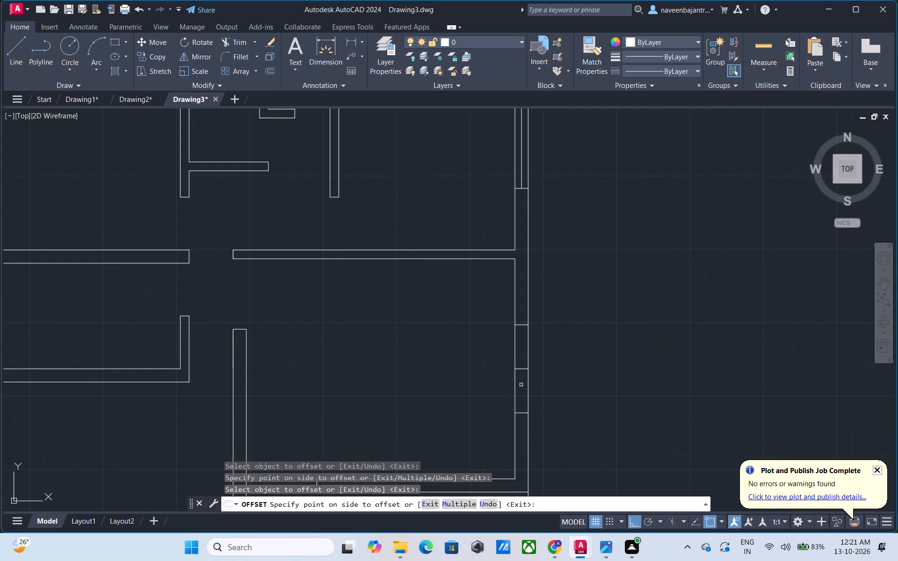
{"action": "key", "text": "Escape"}
Remove the midpoint line between the two window end marks in the middle-right room's right wall with Trim.
{"action": "type", "text": "TR"}
{"action": "key", "text": "space"}
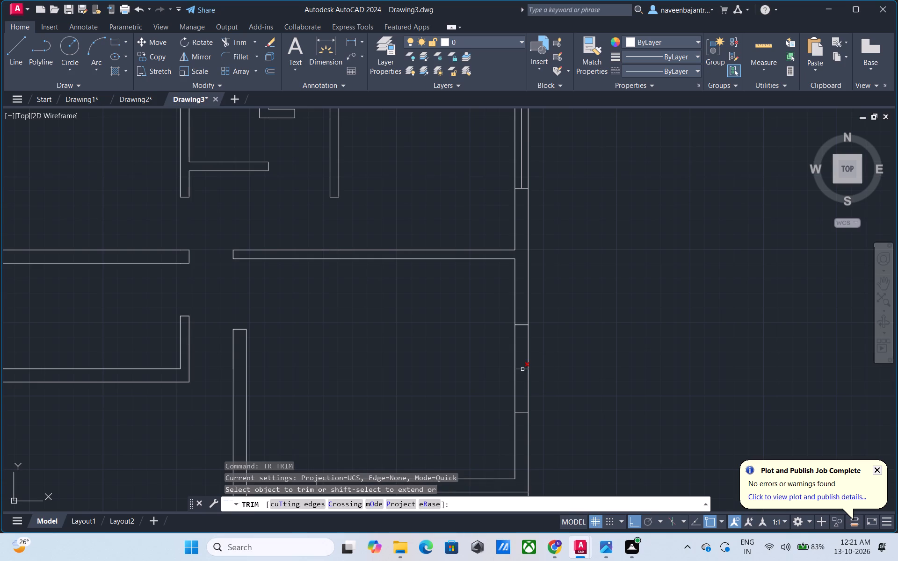
{"action": "left_click", "coordinate": [522, 369]}
{"action": "key", "text": "Escape"}
Draw the window's centre line between the midpoints of the two end marks in the middle-right room's right wall.
{"action": "type", "text": "L"}
{"action": "key", "text": "space"}
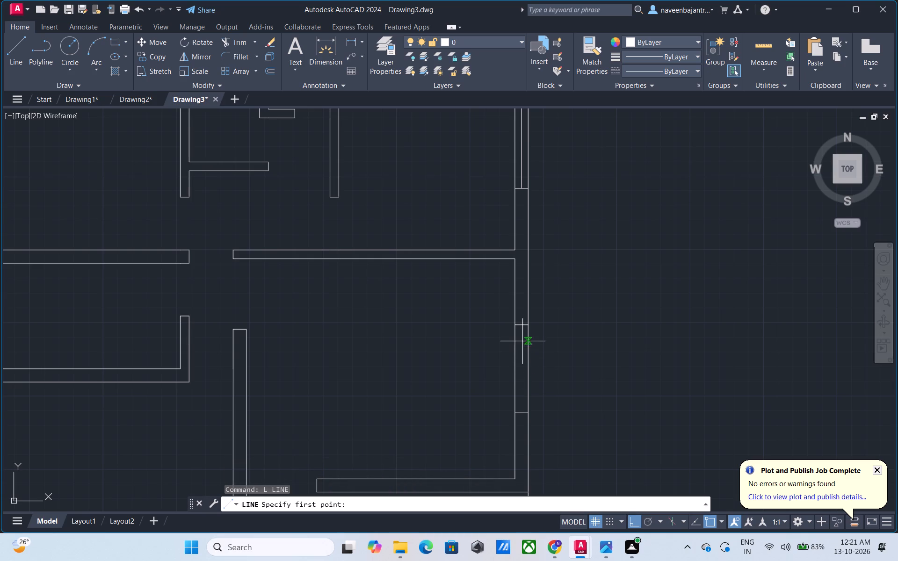
{"action": "left_click", "coordinate": [522, 327]}
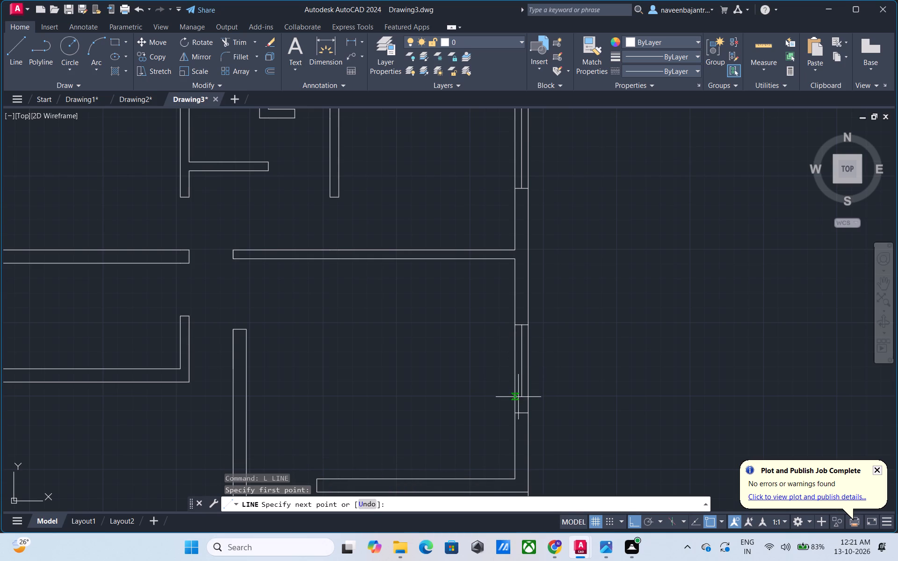
{"action": "left_click", "coordinate": [521, 412]}
{"action": "key", "text": "Escape"}
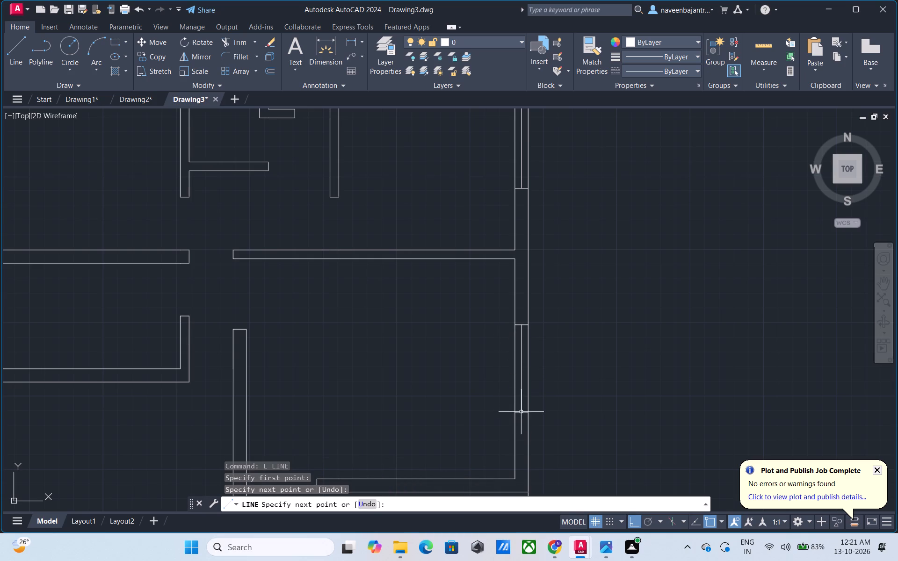
Draw a short line across the middle-right room's bottom wall at the midpoint of its inner edge and trim the overhang below the wall.
{"action": "scroll", "coordinate": [575, 425], "scroll_direction": "down", "scroll_amount": 1}
{"action": "middle_click_drag", "start_coordinate": [577, 419], "coordinate": [603, 378]}
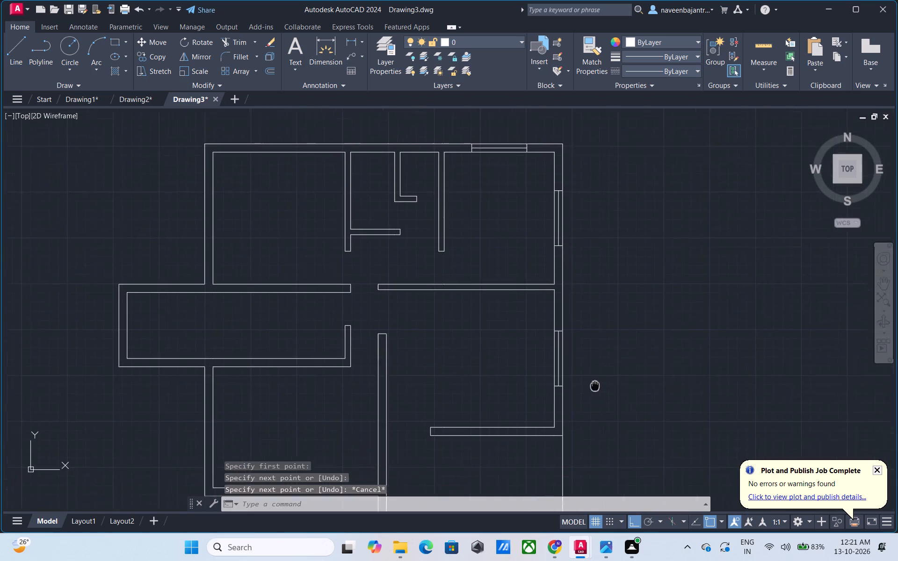
{"action": "middle_click_drag", "start_coordinate": [603, 378], "coordinate": [681, 316]}
{"action": "key", "text": "Escape"}
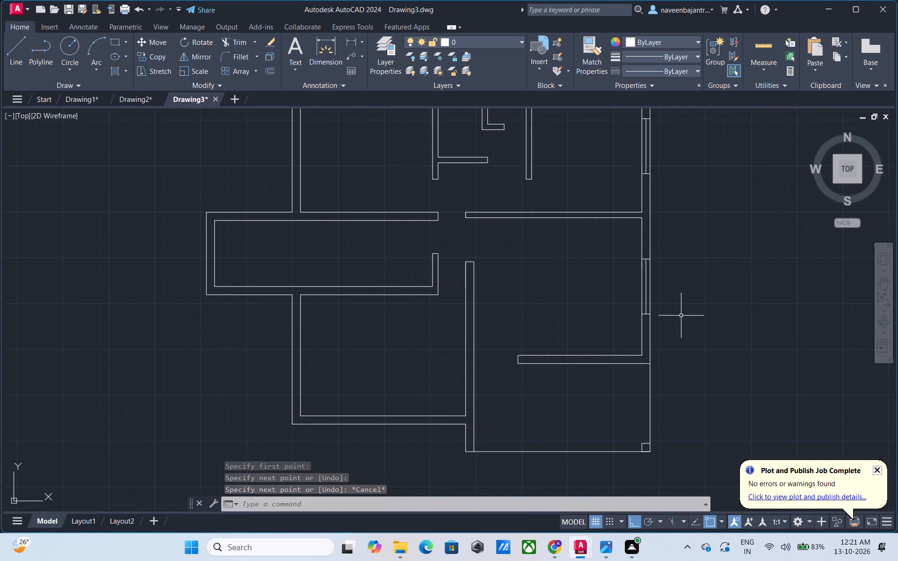
{"action": "type", "text": "L"}
{"action": "key", "text": "space"}
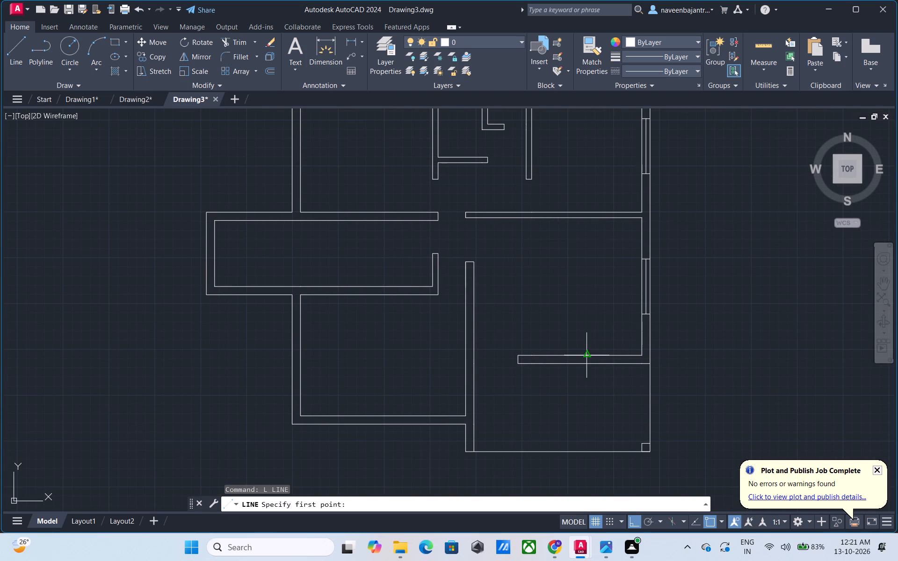
{"action": "left_click", "coordinate": [585, 357]}
{"action": "left_click", "coordinate": [585, 374]}
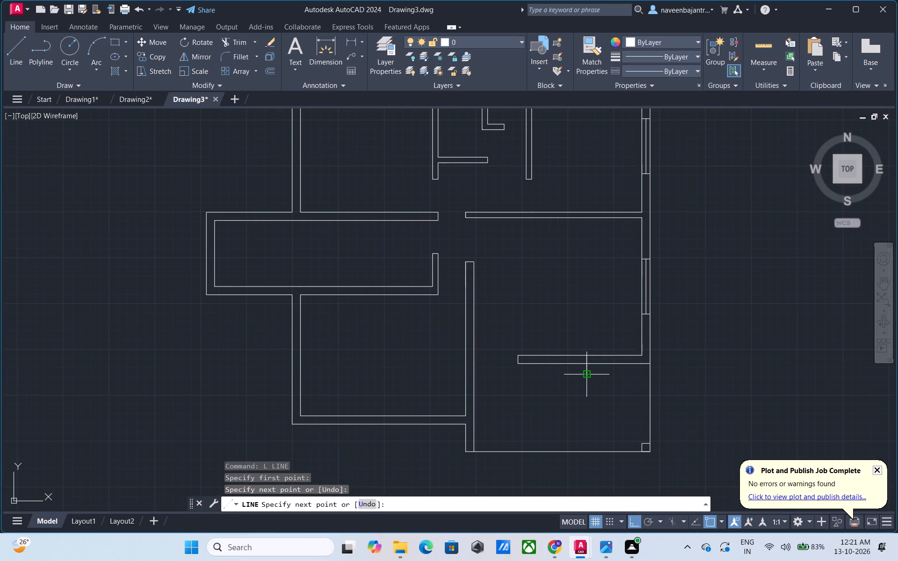
{"action": "key", "text": "Escape"}
{"action": "type", "text": "TR"}
{"action": "key", "text": "space"}
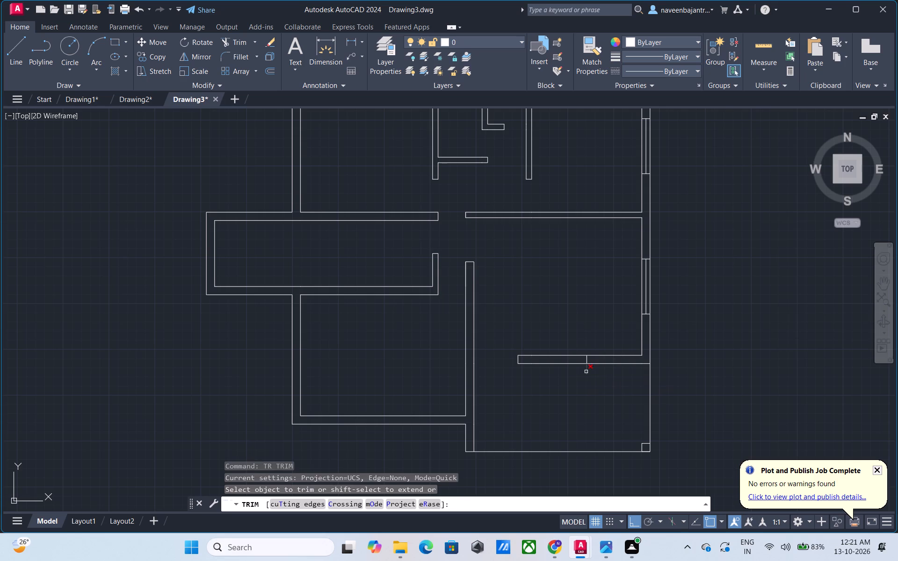
{"action": "left_click", "coordinate": [586, 372]}
{"action": "key", "text": "Escape"}
Offset the short midpoint line in the middle-right room's bottom wall 2.5' to the right and left to mark the window ends.
{"action": "scroll", "coordinate": [586, 372], "scroll_direction": "up", "scroll_amount": 2}
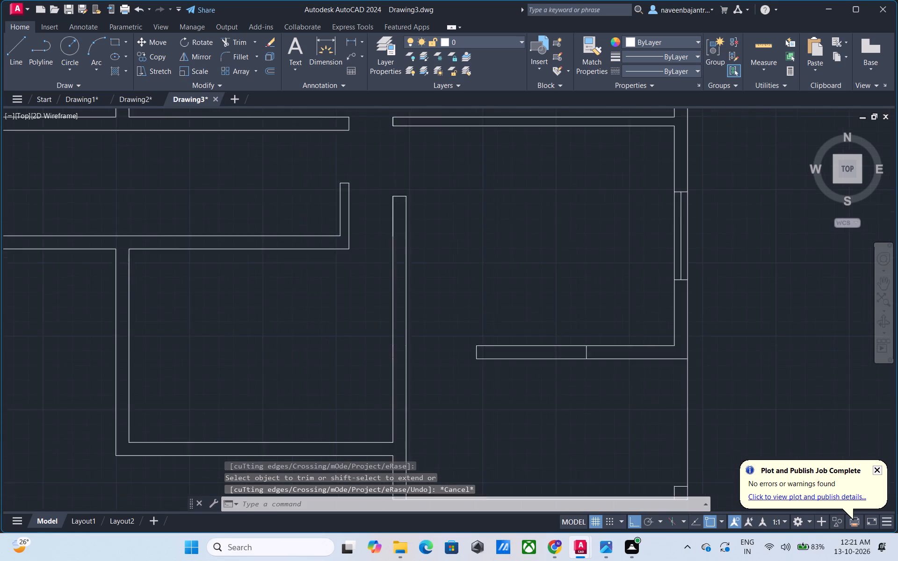
{"action": "scroll", "coordinate": [586, 372], "scroll_direction": "up", "scroll_amount": 1}
{"action": "key", "text": "Escape"}
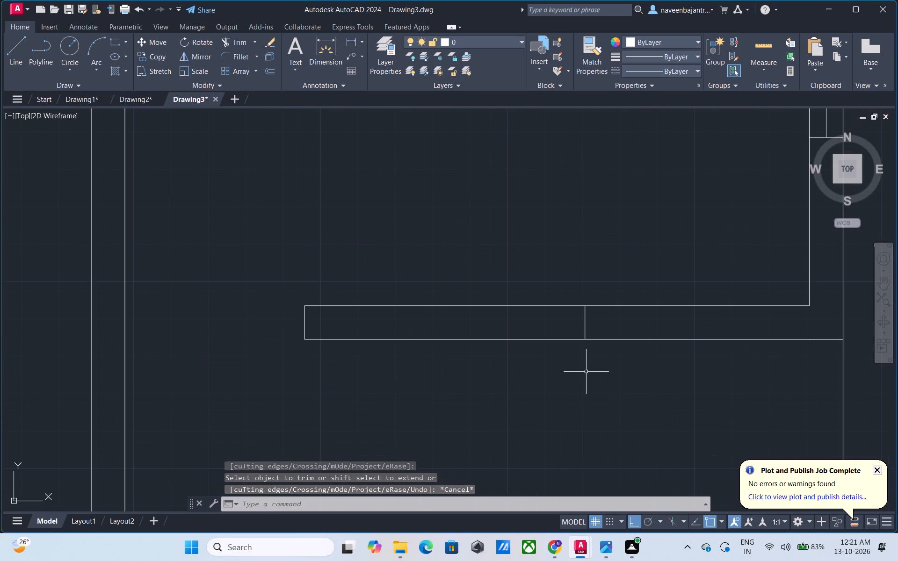
{"action": "key", "text": "o"}
{"action": "key", "text": "space"}
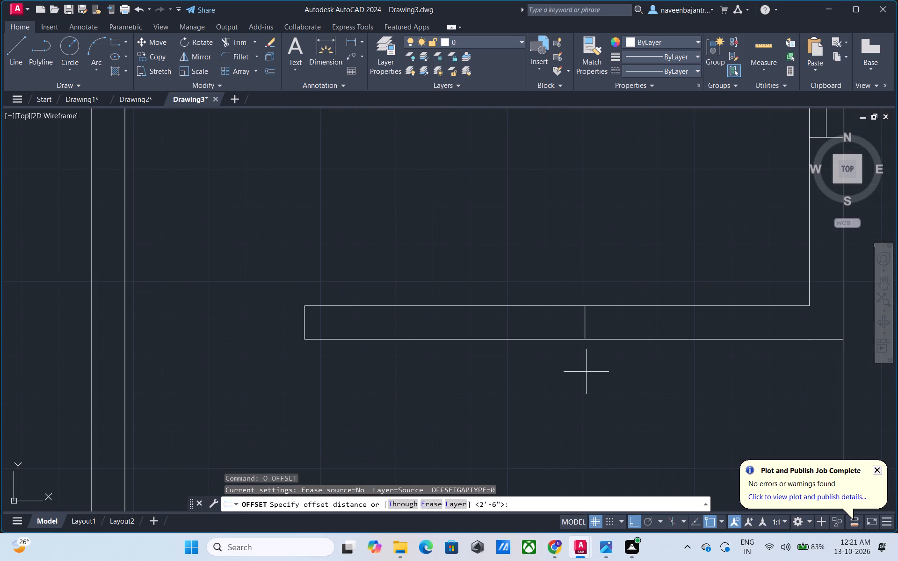
{"action": "type", "text": "2.5'"}
{"action": "key", "text": "Return"}
{"action": "left_click", "coordinate": [586, 326]}
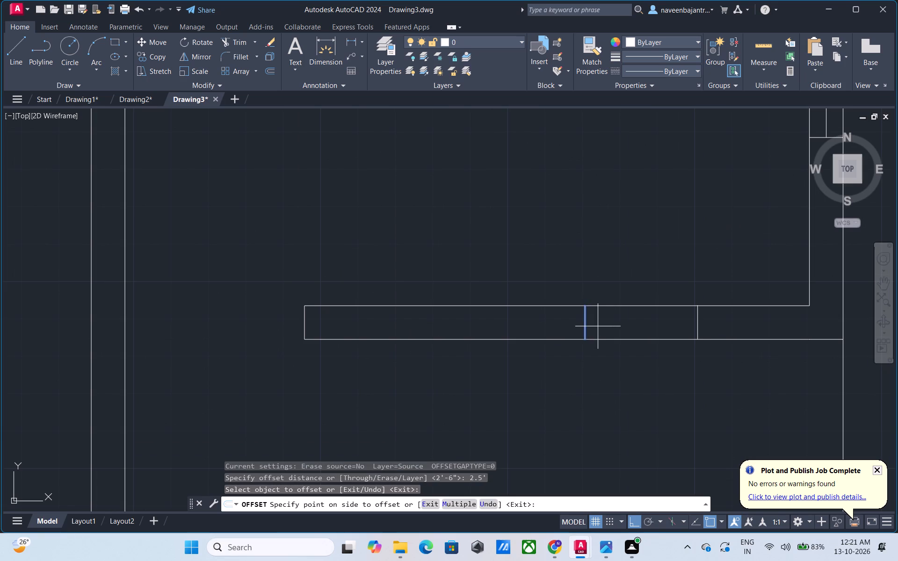
{"action": "left_click", "coordinate": [598, 326]}
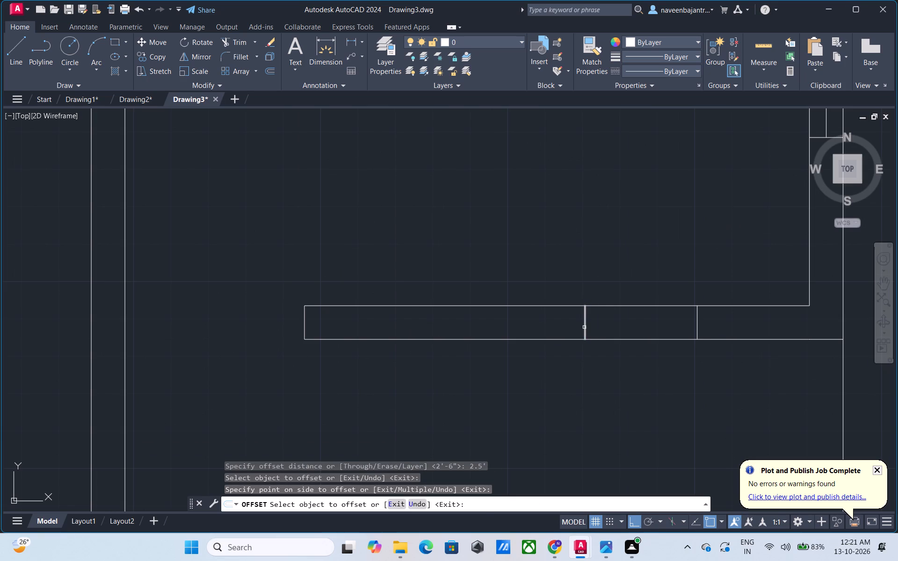
{"action": "left_click", "coordinate": [585, 327]}
{"action": "left_click", "coordinate": [562, 327]}
{"action": "key", "text": "Escape"}
Remove the midpoint line between the two window end marks in the middle-right room's bottom wall with Trim.
{"action": "type", "text": "TR"}
{"action": "key", "text": "space"}
{"action": "left_click", "coordinate": [585, 325]}
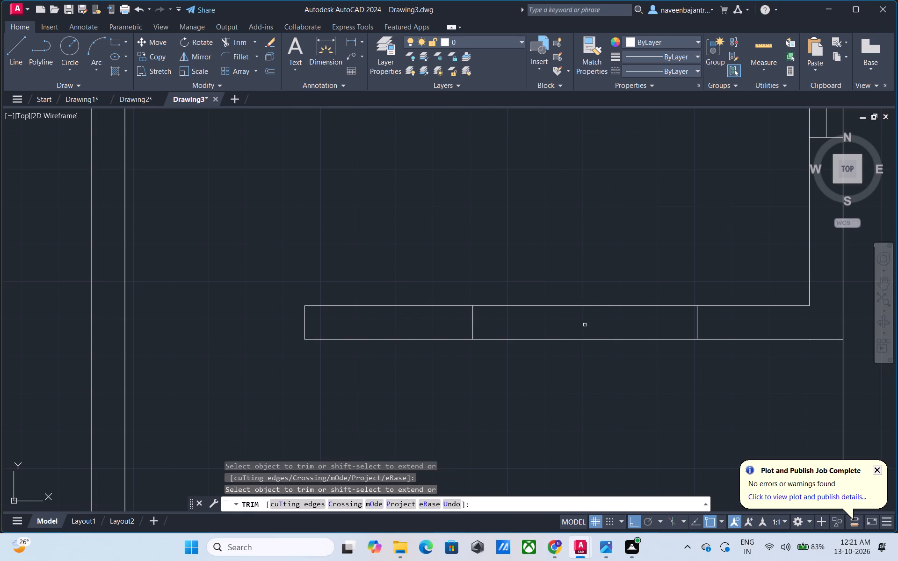
{"action": "key", "text": "Escape"}
Draw the window's centre line between the midpoints of the two end marks in the middle-right room's bottom wall.
{"action": "type", "text": "L"}
{"action": "key", "text": "space"}
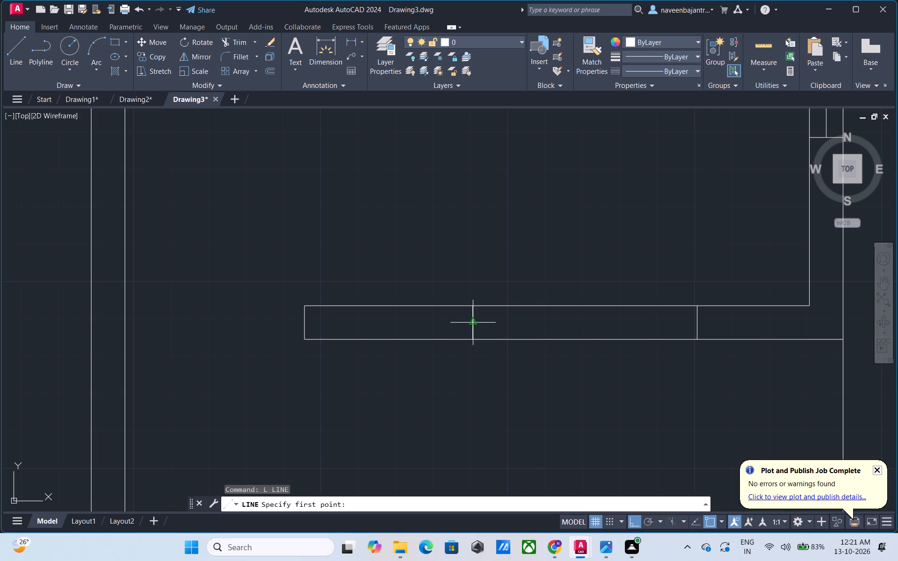
{"action": "left_click", "coordinate": [474, 323]}
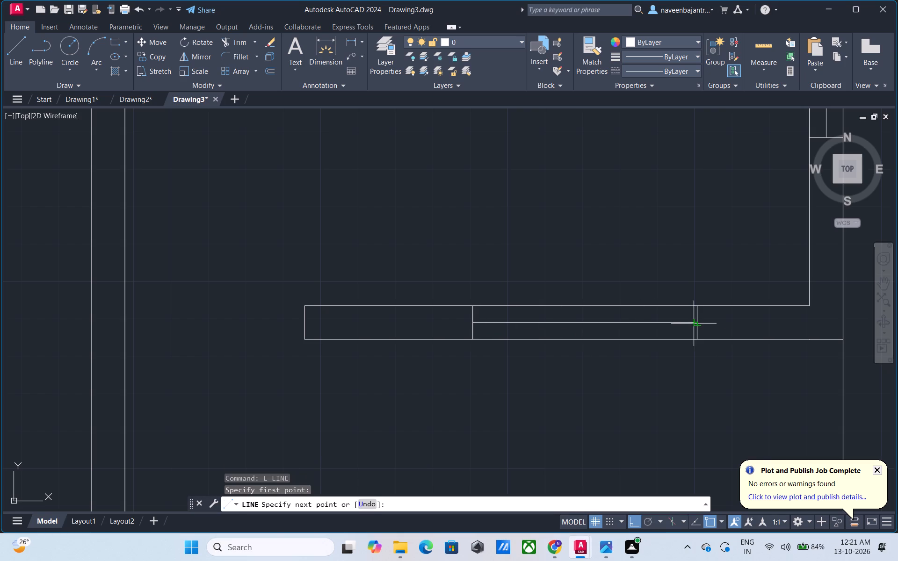
{"action": "left_click", "coordinate": [696, 324]}
{"action": "key", "text": "Escape"}
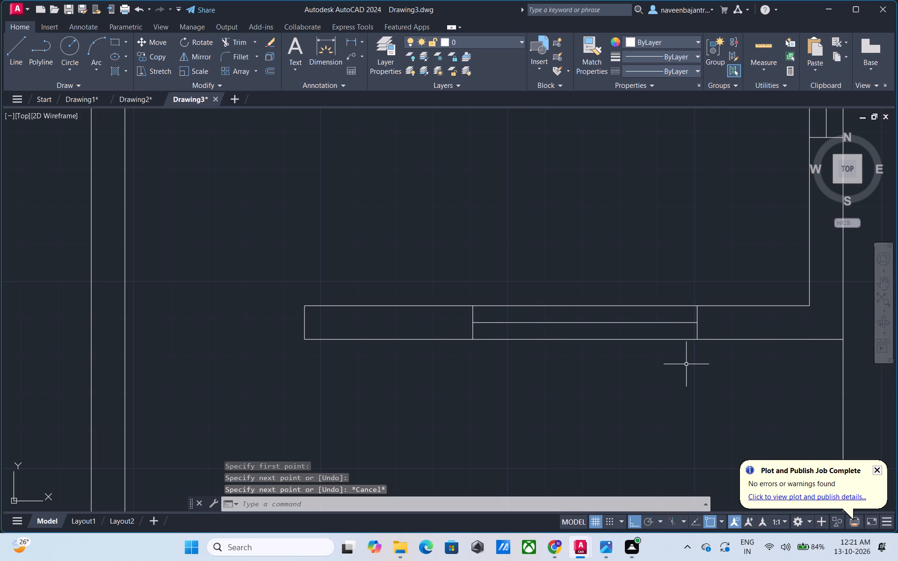
{"action": "scroll", "coordinate": [686, 366], "scroll_direction": "down", "scroll_amount": 3}
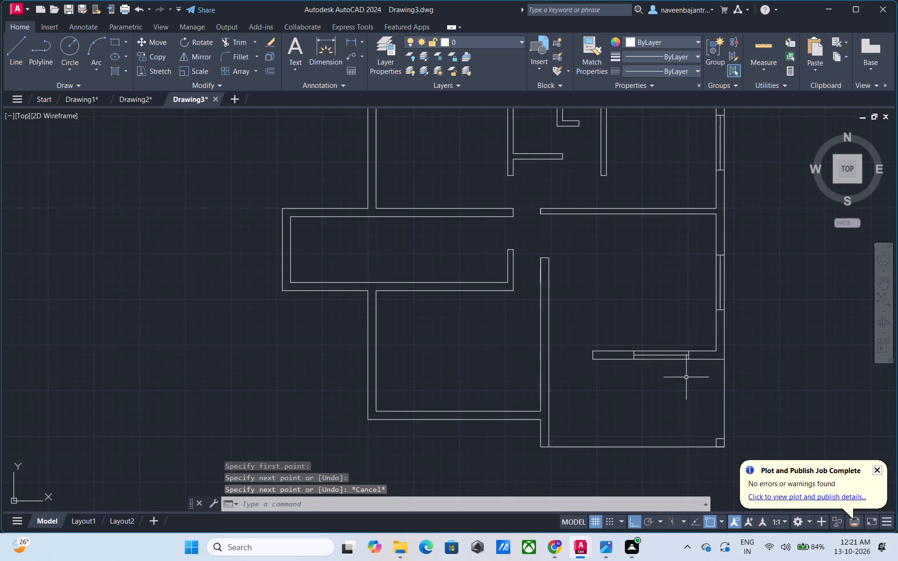
{"action": "middle_click_drag", "start_coordinate": [630, 416], "coordinate": [690, 367]}
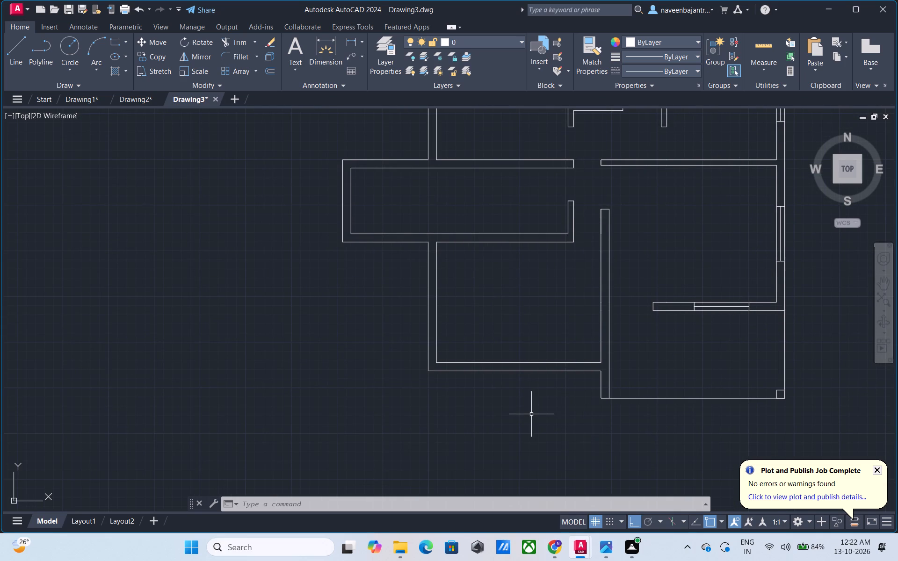
Draw a short line across the bottom-left room's bottom wall at the inner edge's midpoint and trim the overhang below the wall.
{"action": "scroll", "coordinate": [531, 414], "scroll_direction": "up", "scroll_amount": 1}
{"action": "key", "text": "Escape"}
{"action": "type", "text": "L"}
{"action": "key", "text": "space"}
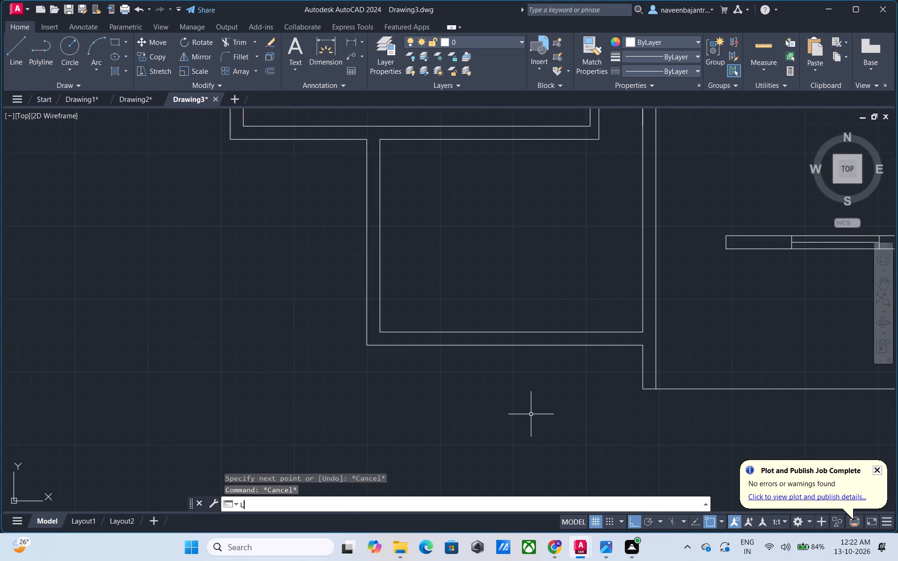
{"action": "left_click", "coordinate": [514, 335]}
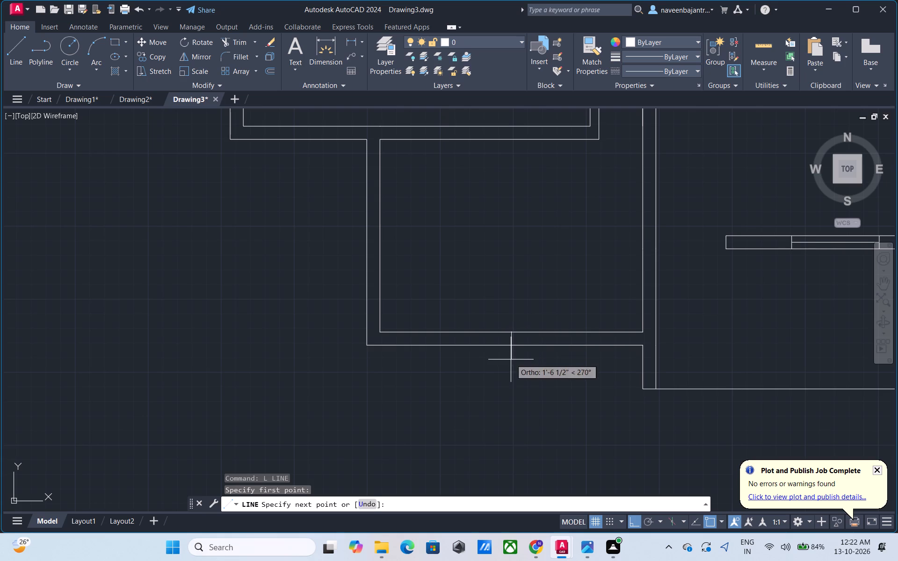
{"action": "left_click", "coordinate": [511, 360]}
{"action": "key", "text": "Escape"}
{"action": "type", "text": "TR"}
{"action": "key", "text": "space"}
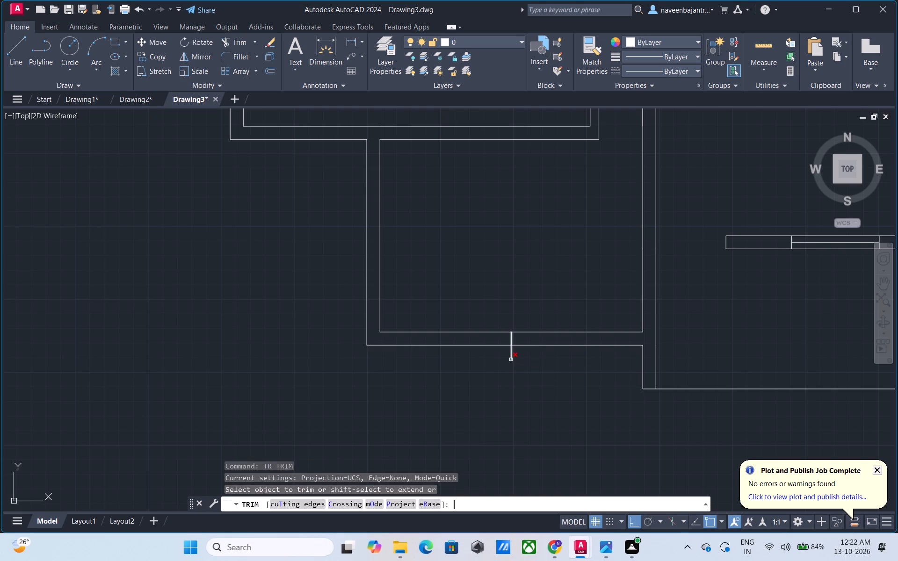
{"action": "left_click", "coordinate": [511, 355]}
{"action": "key", "text": "Escape"}
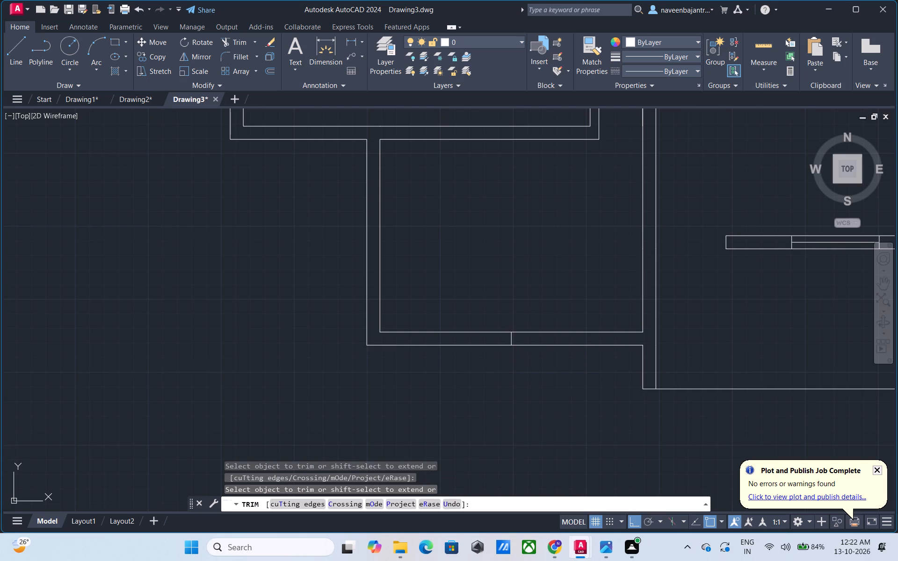
Offset the short midpoint line in the bottom-left room's bottom wall 2.5' to the right and left to mark the window ends.
{"action": "type", "text": "O 2.5'"}
{"action": "key", "text": "Return"}
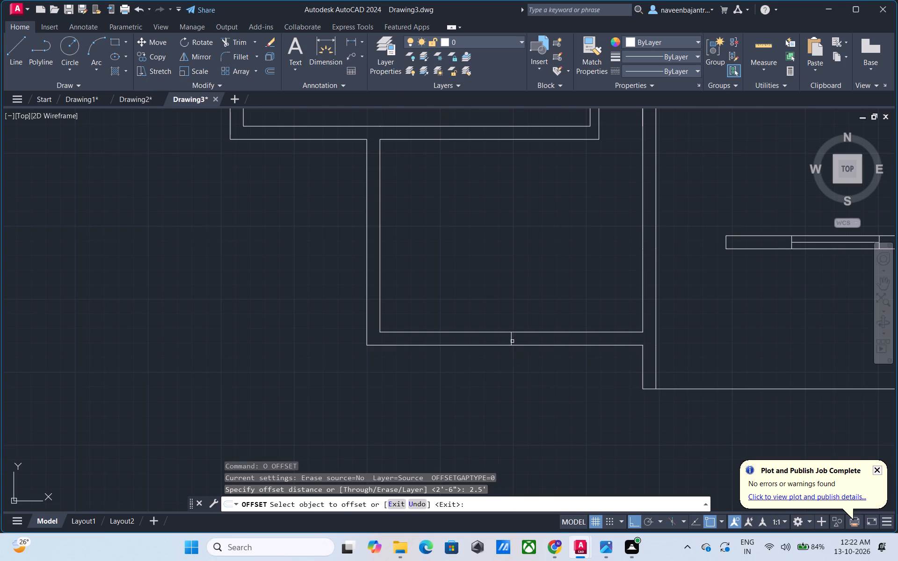
{"action": "left_click", "coordinate": [511, 340]}
{"action": "left_click", "coordinate": [527, 340]}
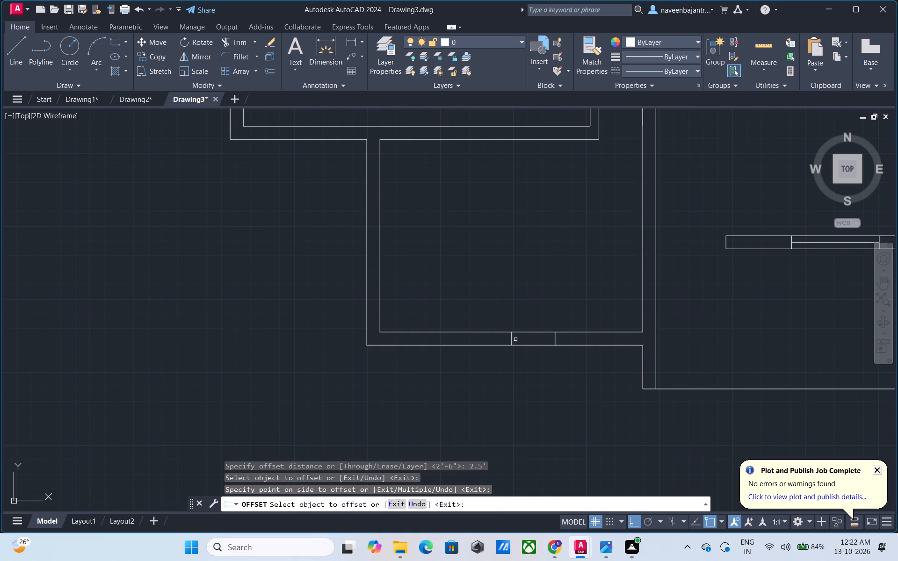
{"action": "left_click", "coordinate": [512, 340]}
{"action": "left_click", "coordinate": [499, 340]}
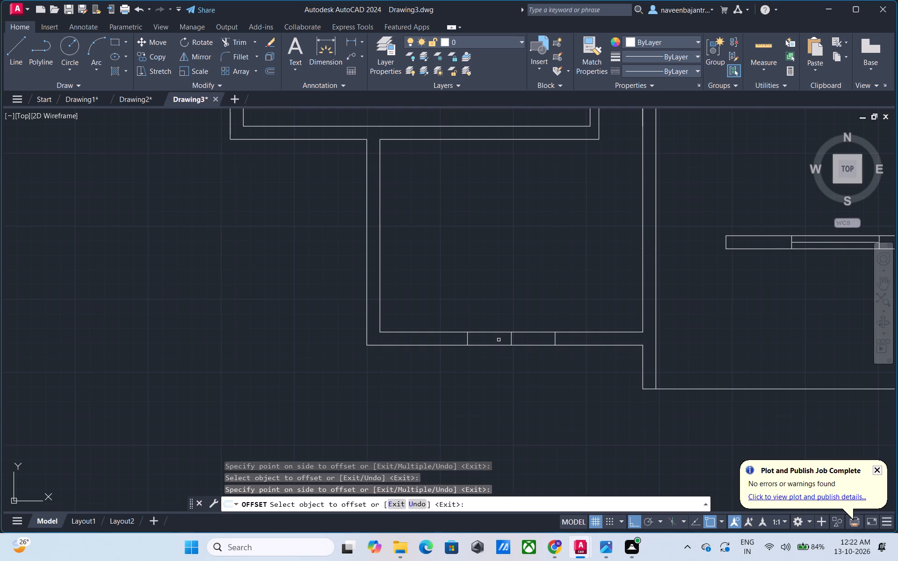
{"action": "key", "text": "Escape"}
Remove the midpoint line between the two window end marks in the bottom-left room's bottom wall with Trim.
{"action": "type", "text": "TR"}
{"action": "key", "text": "space"}
{"action": "left_click", "coordinate": [511, 339]}
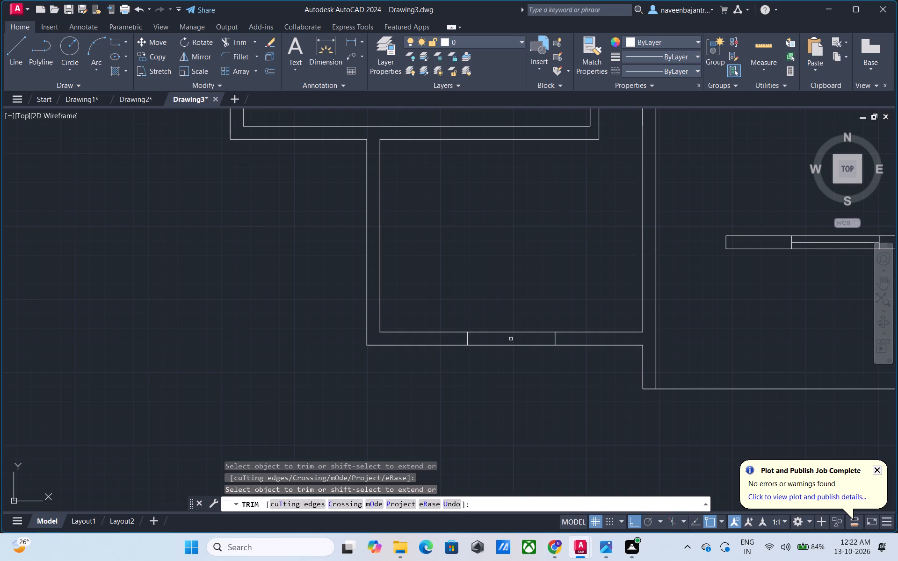
{"action": "key", "text": "Escape"}
Draw the window's centre line between the midpoints of the two end marks in the bottom-left room's bottom wall.
{"action": "scroll", "coordinate": [491, 352], "scroll_direction": "up", "scroll_amount": 1}
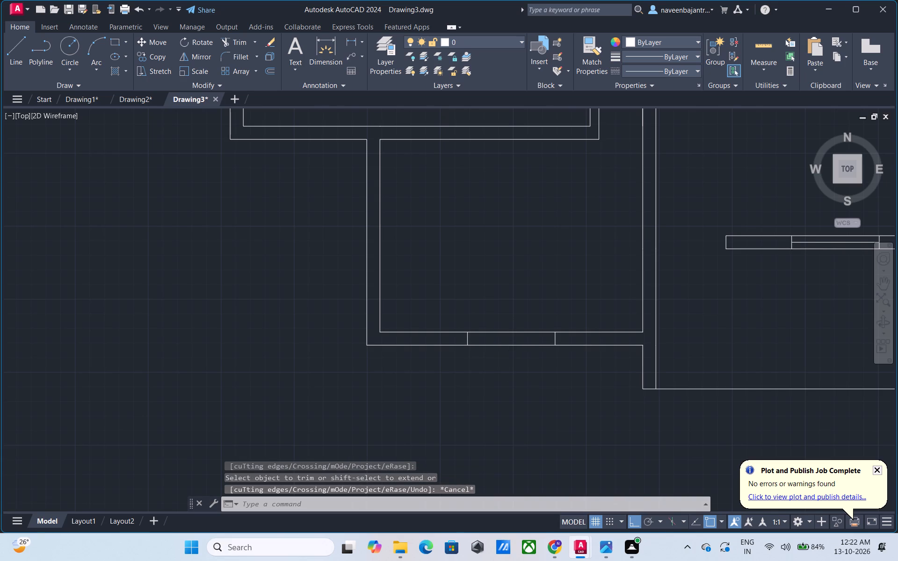
{"action": "scroll", "coordinate": [491, 352], "scroll_direction": "up", "scroll_amount": 1}
{"action": "type", "text": "L"}
{"action": "key", "text": "space"}
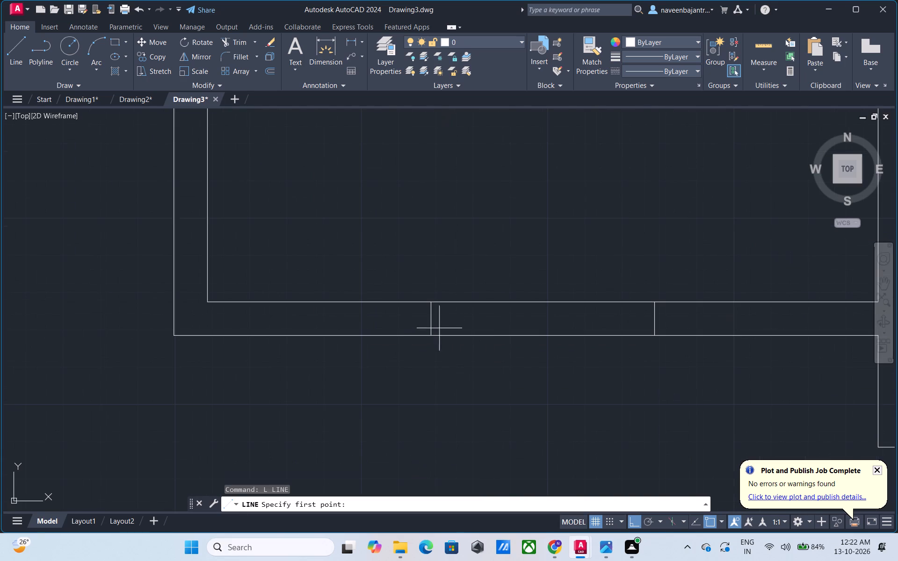
{"action": "left_click", "coordinate": [432, 318]}
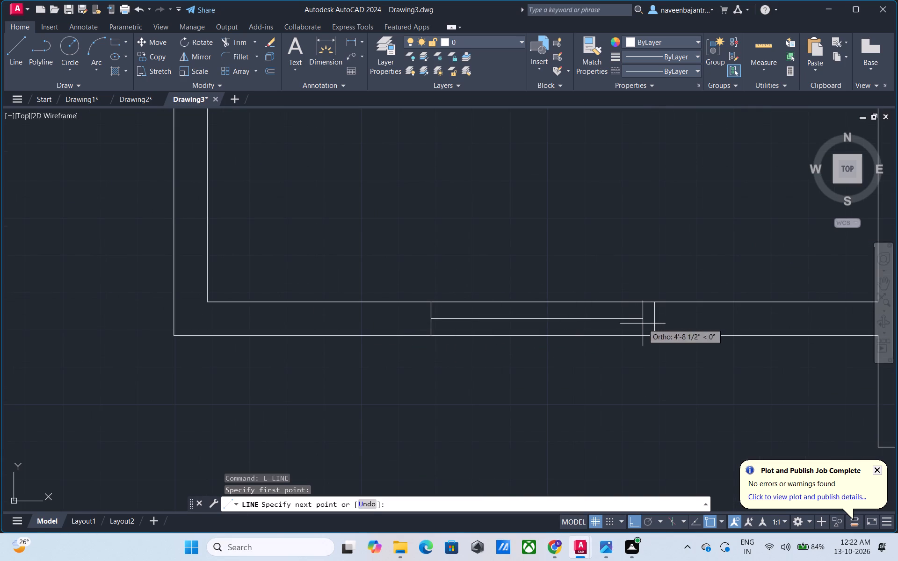
{"action": "left_click", "coordinate": [653, 321]}
{"action": "key", "text": "Escape"}
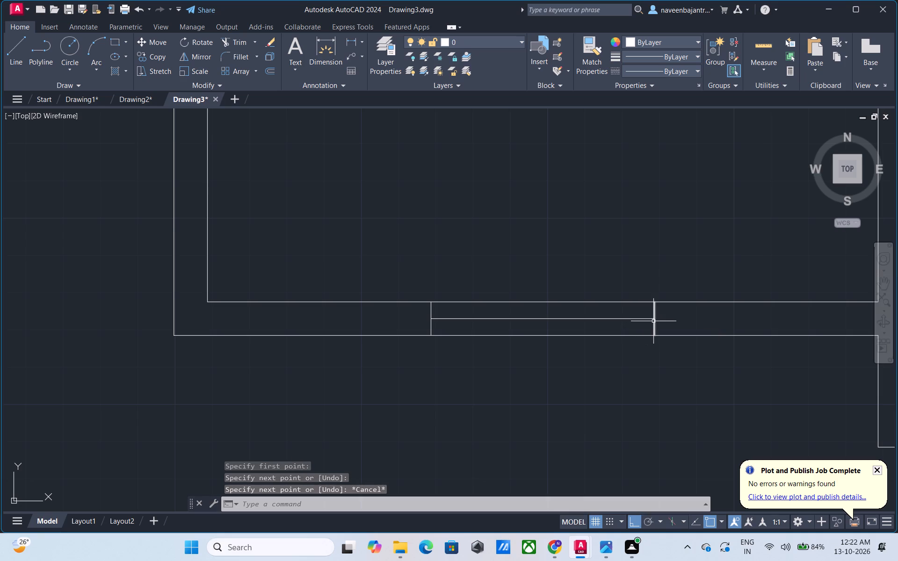
Draw a short horizontal line across the bottom-left room's left wall, slightly above its lower corner, and trim the overhangs on both sides.
{"action": "scroll", "coordinate": [653, 341], "scroll_direction": "down", "scroll_amount": 3}
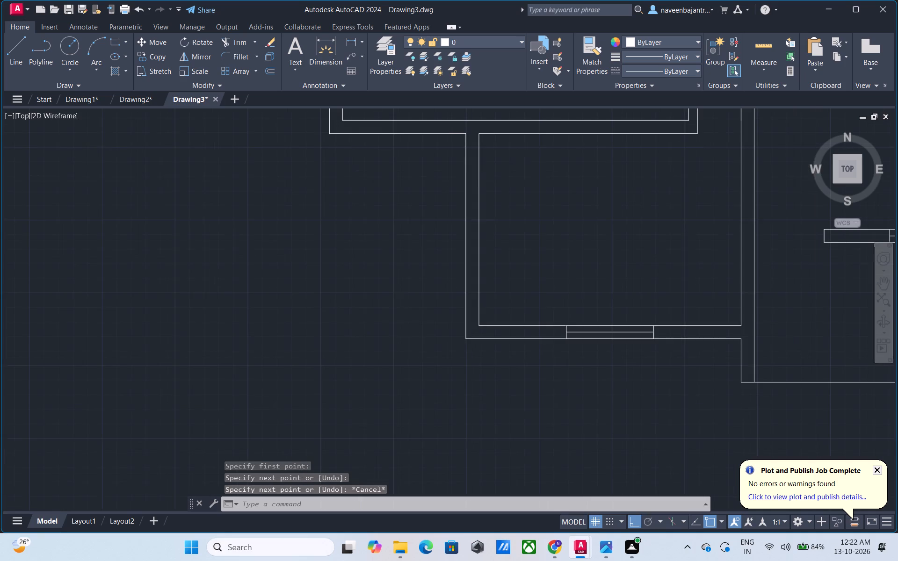
{"action": "middle_click_drag", "start_coordinate": [594, 300], "coordinate": [594, 336]}
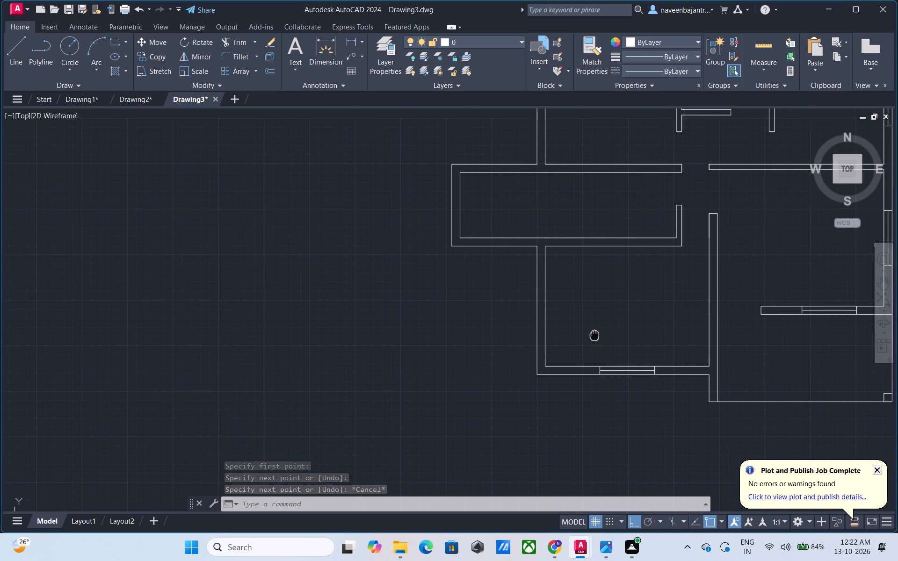
{"action": "middle_click_drag", "start_coordinate": [594, 336], "coordinate": [594, 338]}
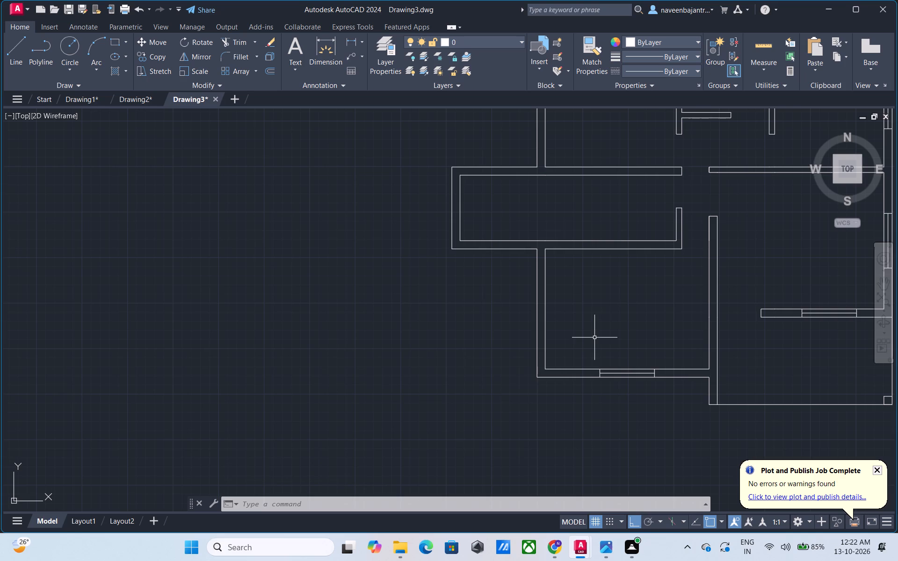
{"action": "key", "text": "Escape"}
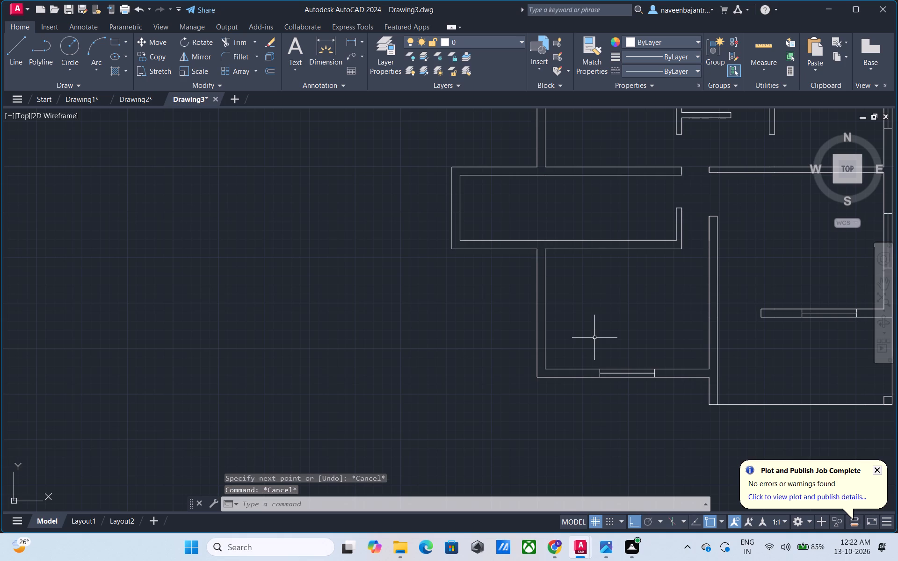
{"action": "type", "text": "L"}
{"action": "key", "text": "space"}
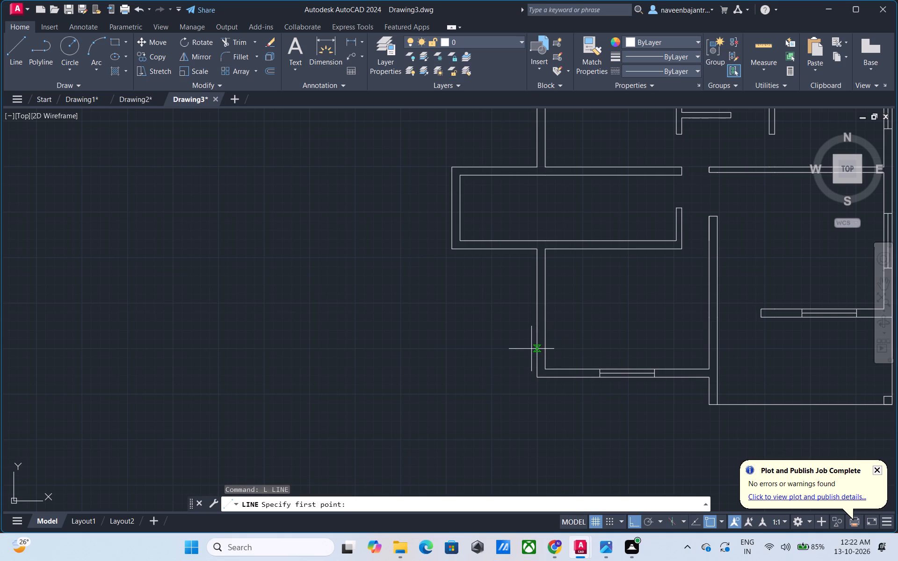
{"action": "left_click", "coordinate": [529, 349]}
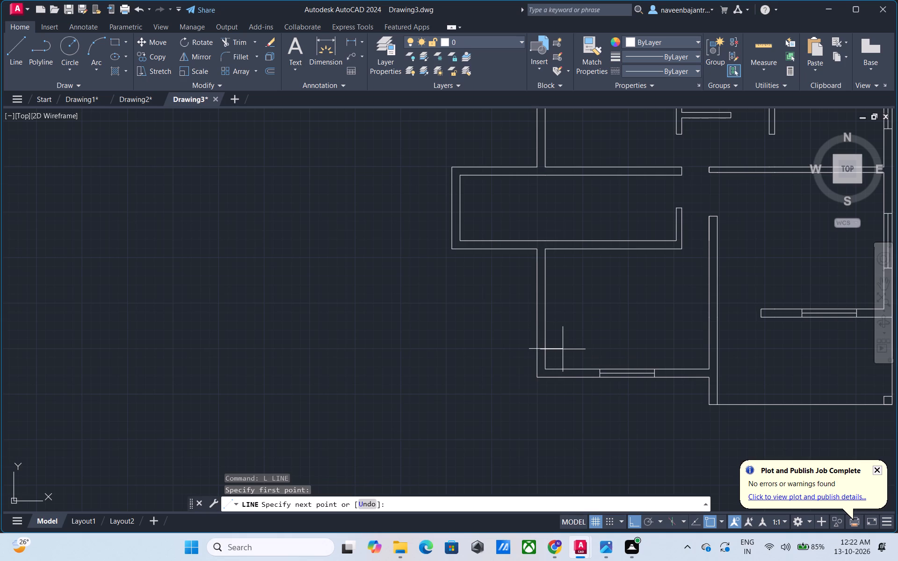
{"action": "left_click", "coordinate": [563, 349]}
{"action": "key", "text": "Escape"}
{"action": "type", "text": "TR"}
{"action": "key", "text": "space"}
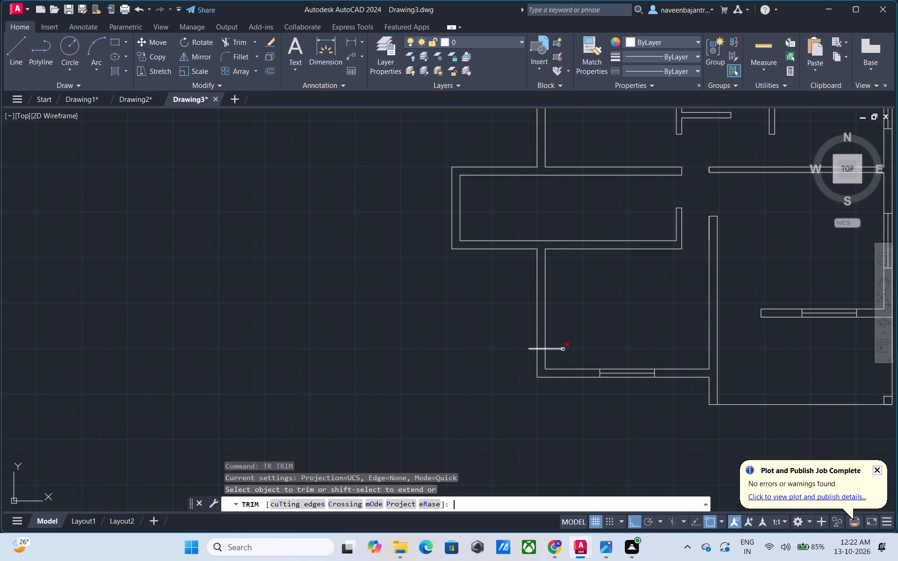
{"action": "left_click", "coordinate": [555, 348]}
{"action": "left_click", "coordinate": [531, 350]}
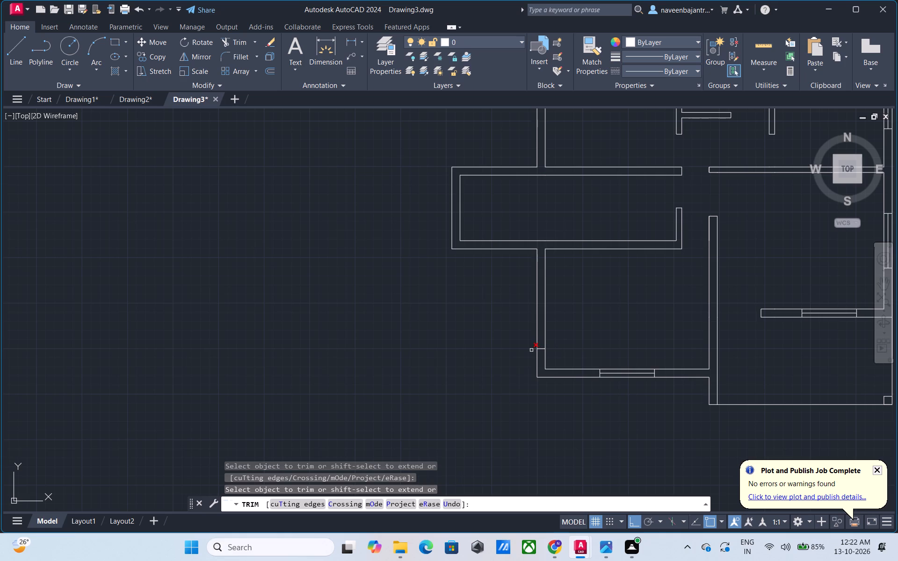
{"action": "key", "text": "Escape"}
Offset the short line in the bottom-left room's left wall 5' upward to mark the window's other end.
{"action": "key", "text": "o"}
{"action": "key", "text": "space"}
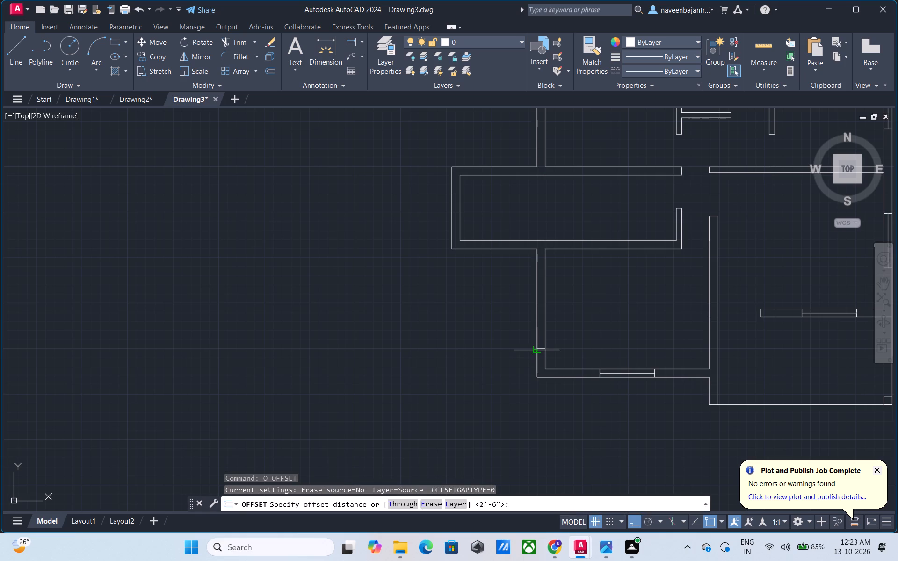
{"action": "key", "text": "5"}
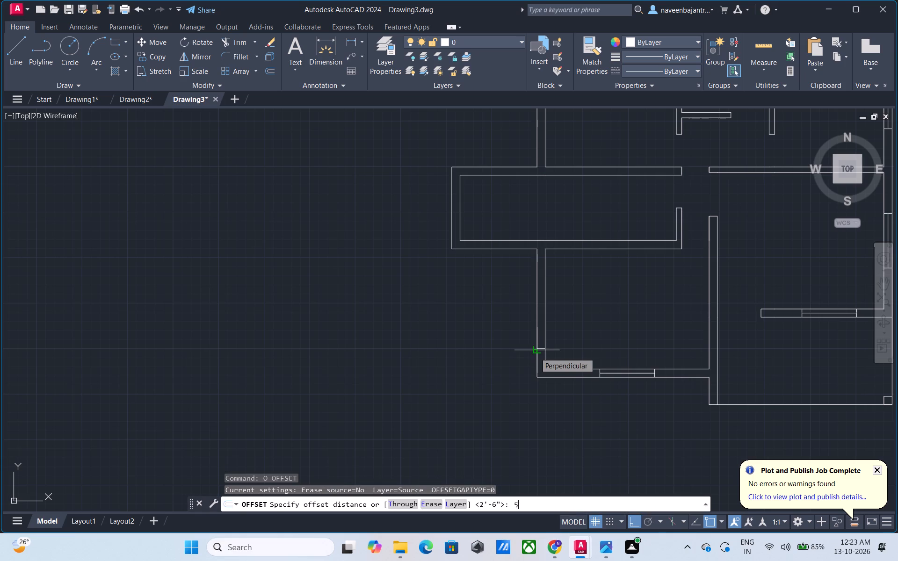
{"action": "key", "text": "apostrophe"}
{"action": "key", "text": "Return"}
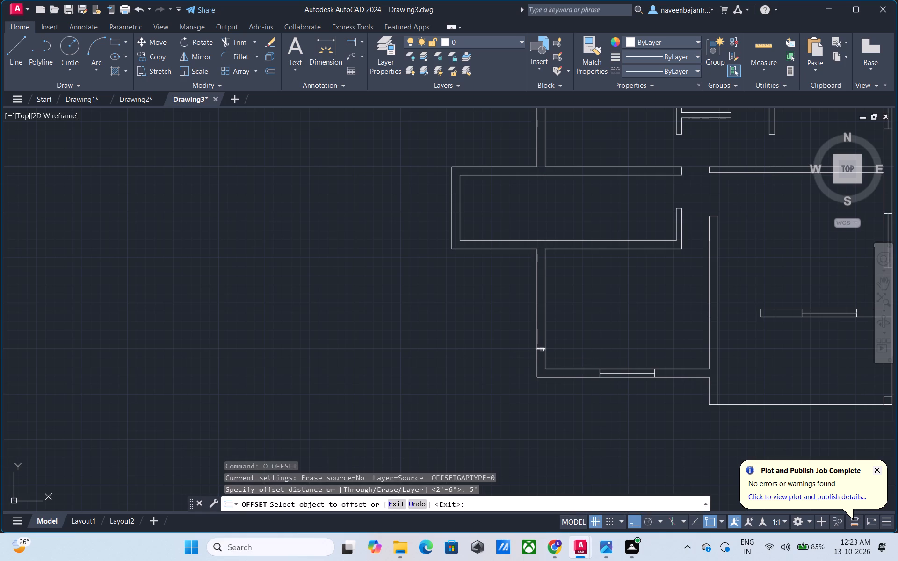
{"action": "left_click", "coordinate": [542, 350]}
{"action": "left_click", "coordinate": [543, 331]}
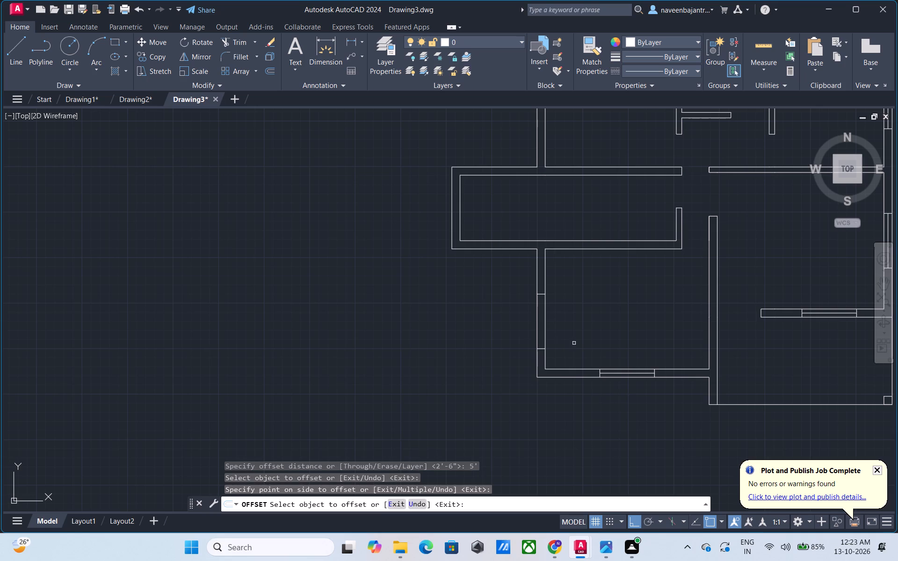
{"action": "key", "text": "Escape"}
Draw the window's centre line between the midpoints of the two end marks in the bottom-left room's left wall.
{"action": "key", "text": "t"}
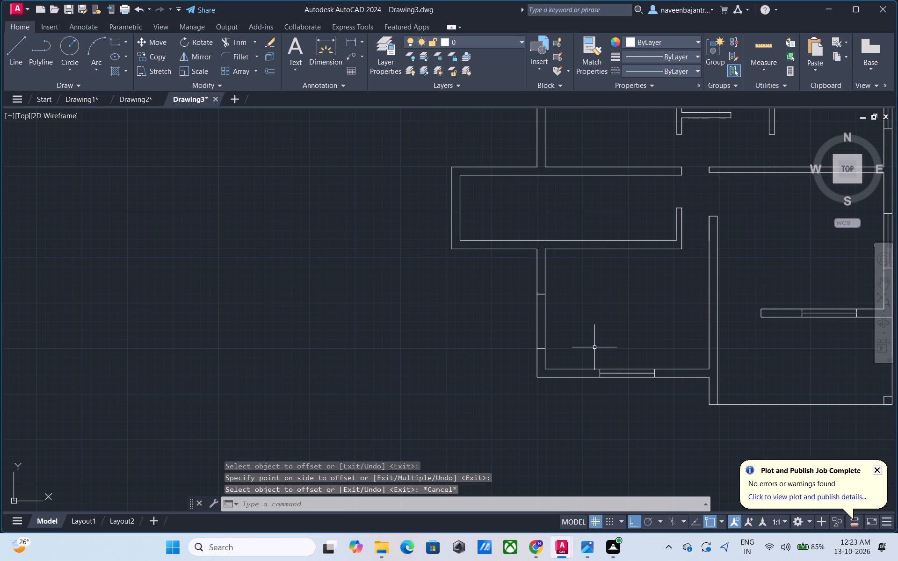
{"action": "key", "text": "Escape"}
{"action": "type", "text": "L"}
{"action": "key", "text": "space"}
{"action": "scroll", "coordinate": [538, 340], "scroll_direction": "up", "scroll_amount": 2}
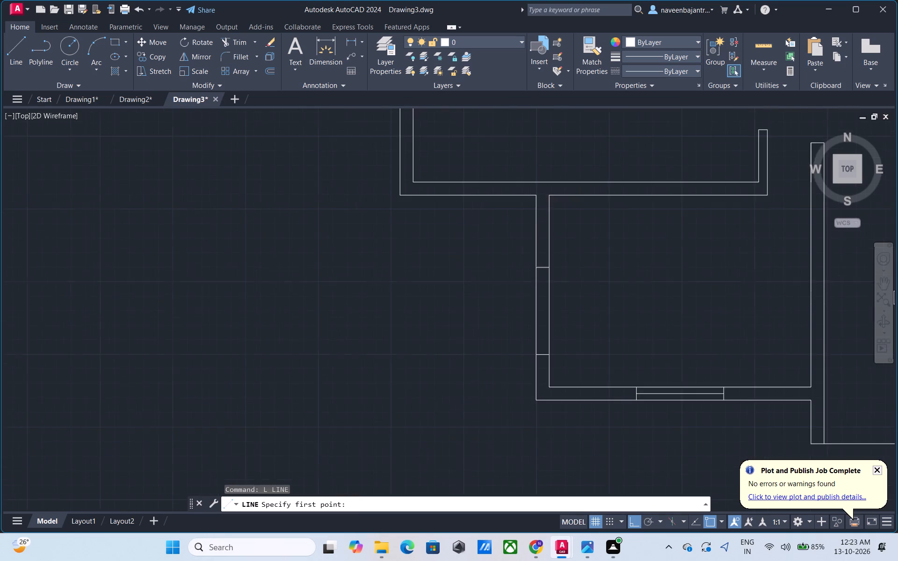
{"action": "left_click", "coordinate": [543, 363]}
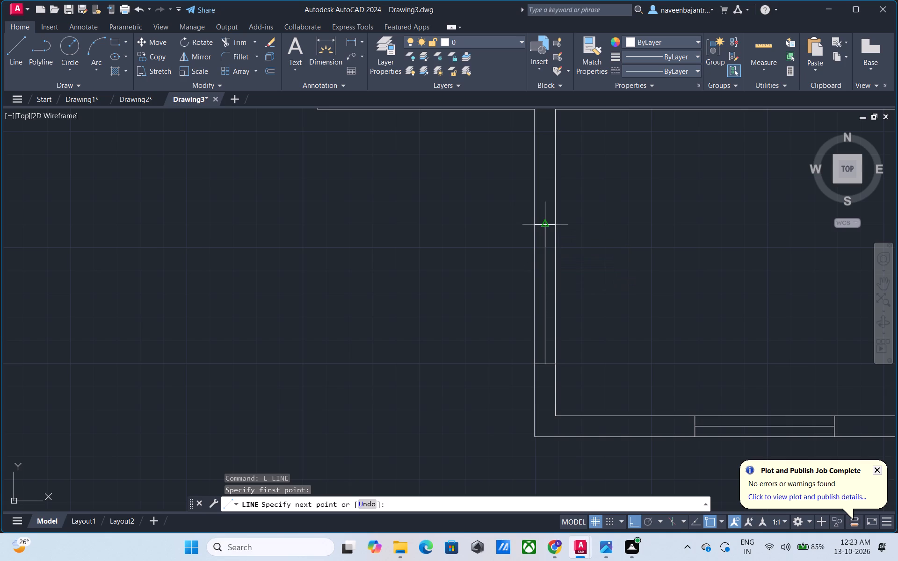
{"action": "left_click", "coordinate": [548, 226]}
{"action": "key", "text": "Escape"}
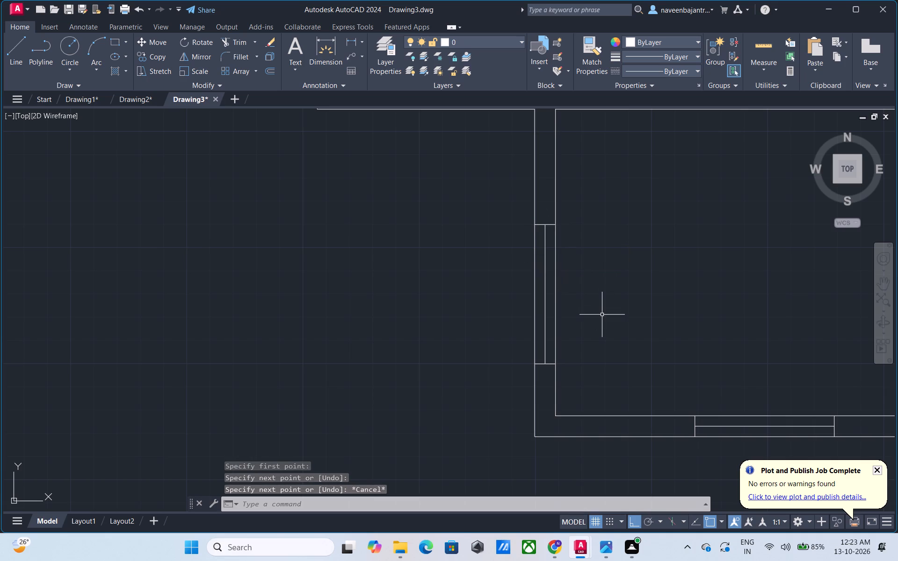
Draw a short line across the left projection's end wall at the inner edge's midpoint and trim the overhang outside the wall.
{"action": "scroll", "coordinate": [603, 317], "scroll_direction": "down", "scroll_amount": 3}
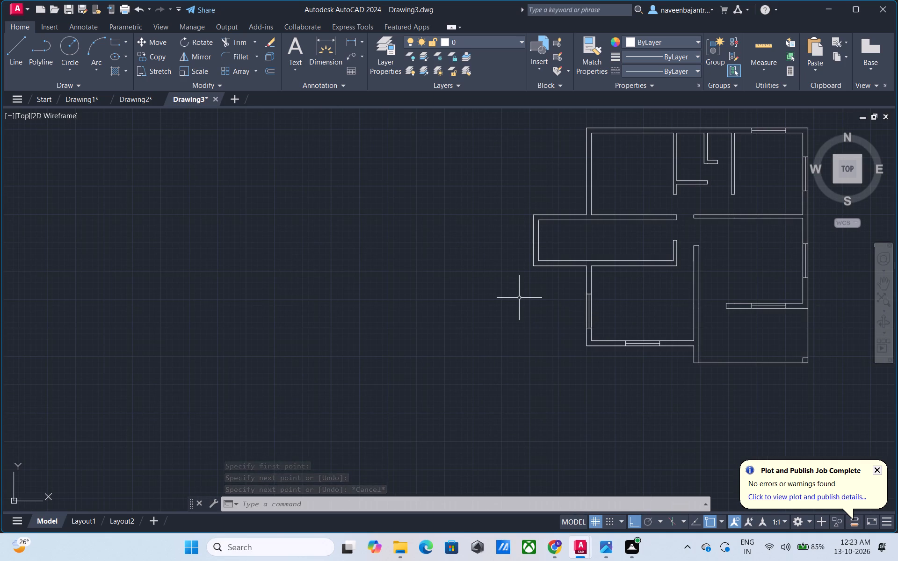
{"action": "scroll", "coordinate": [523, 238], "scroll_direction": "up", "scroll_amount": 2}
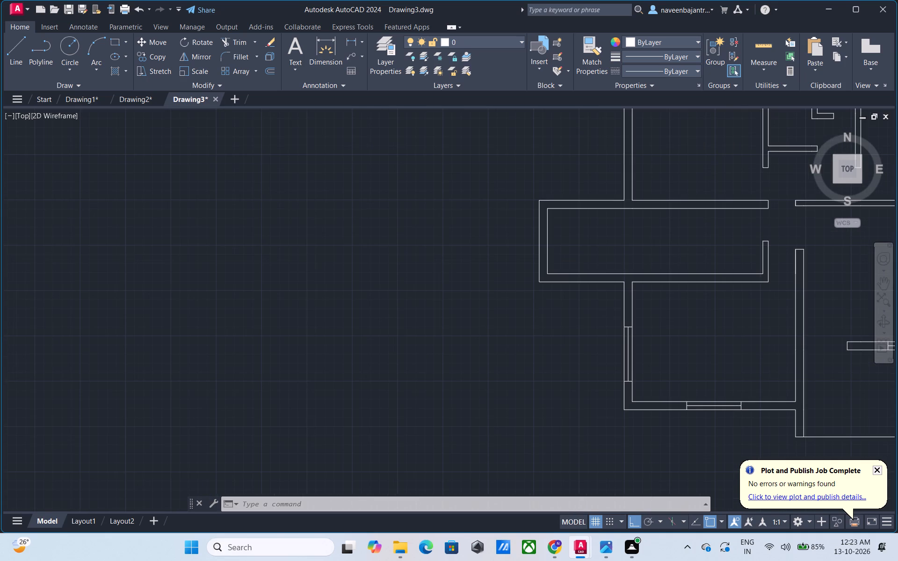
{"action": "key", "text": "Escape"}
{"action": "type", "text": "L"}
{"action": "key", "text": "space"}
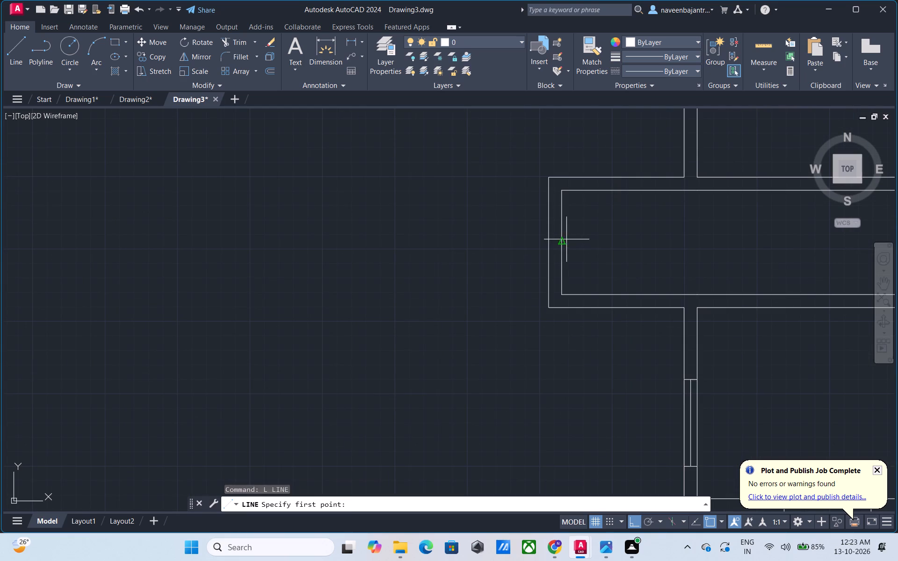
{"action": "left_click", "coordinate": [560, 240]}
{"action": "left_click", "coordinate": [496, 243]}
{"action": "key", "text": "Escape"}
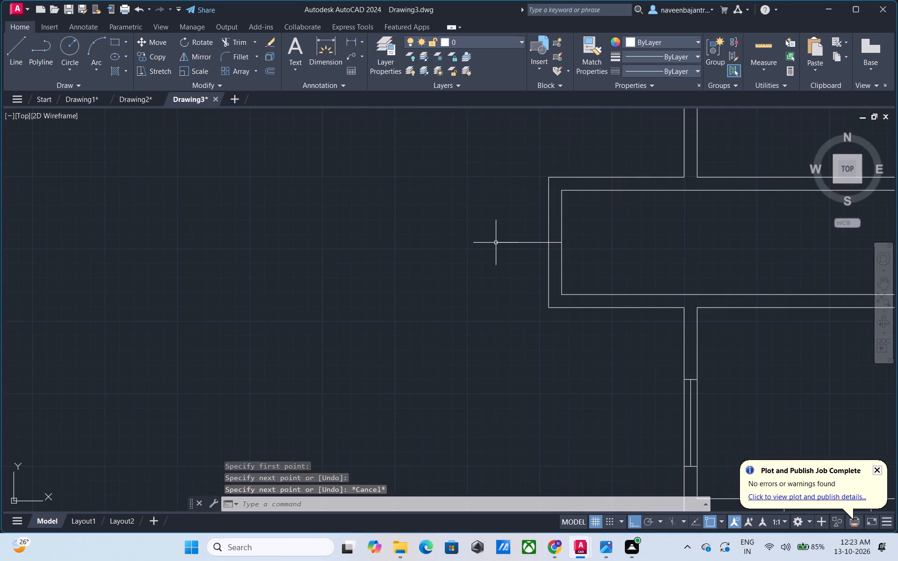
{"action": "type", "text": "TR"}
{"action": "key", "text": "space"}
{"action": "left_click", "coordinate": [508, 243]}
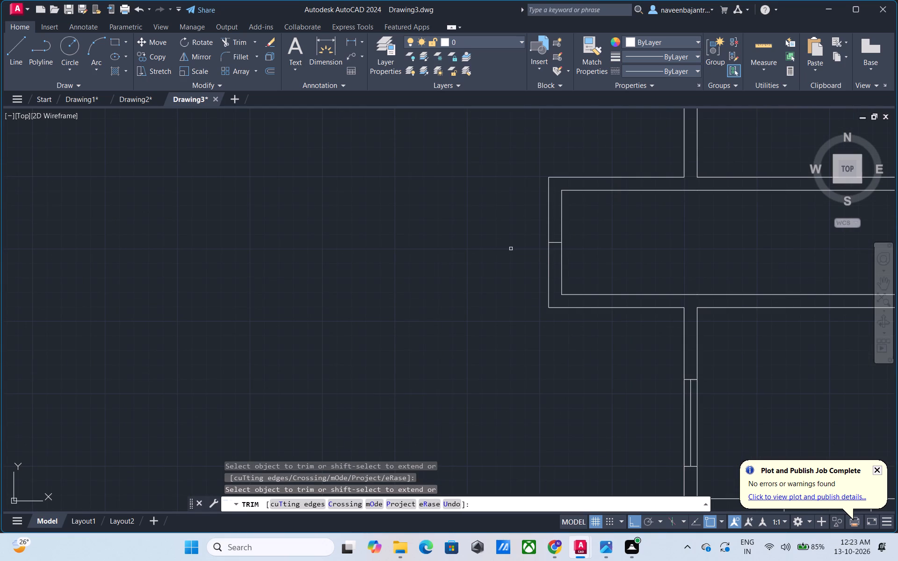
{"action": "key", "text": "Escape"}
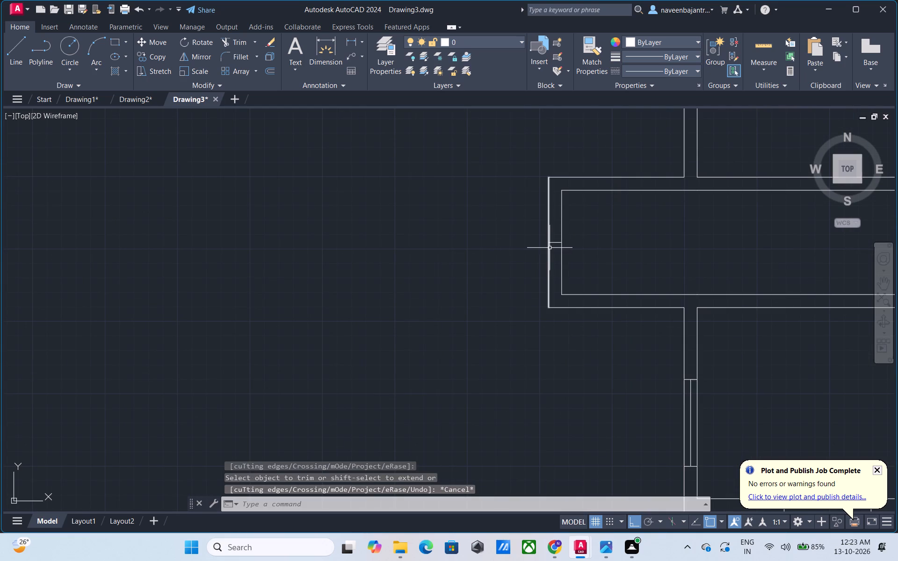
Offset the middle mark in the left projection's end wall 2' upward and downward, and remove the original mark.
{"action": "type", "text": "O 2'"}
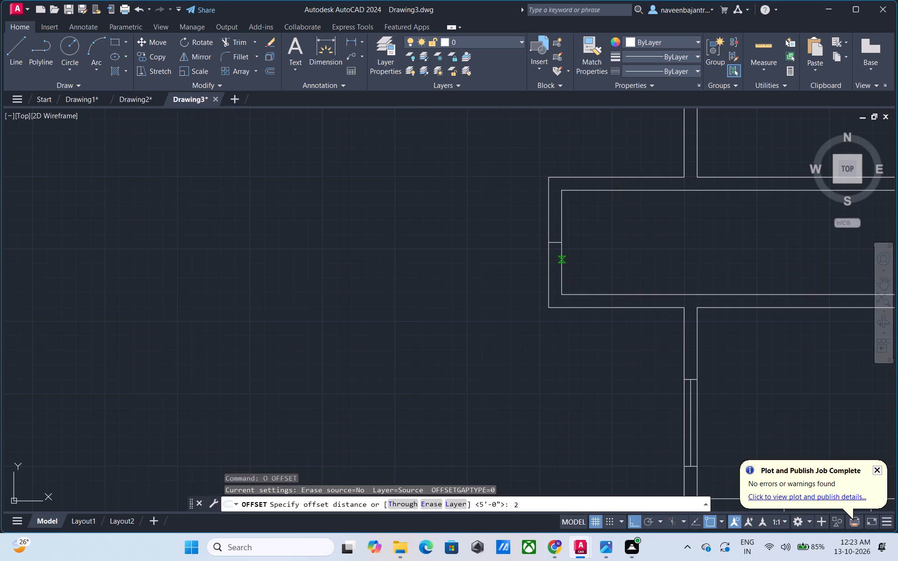
{"action": "key", "text": "Return"}
{"action": "left_click", "coordinate": [555, 243]}
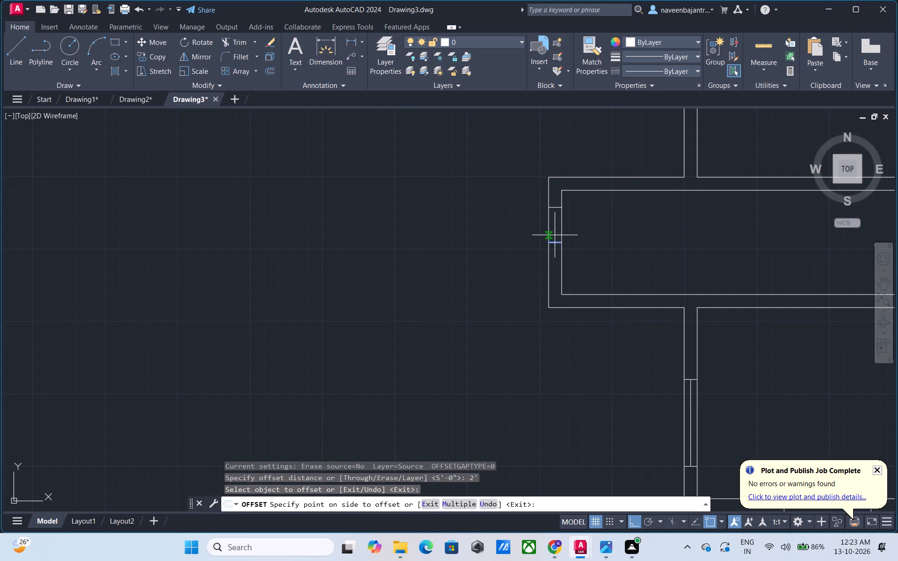
{"action": "left_click", "coordinate": [555, 235]}
{"action": "left_click", "coordinate": [554, 242]}
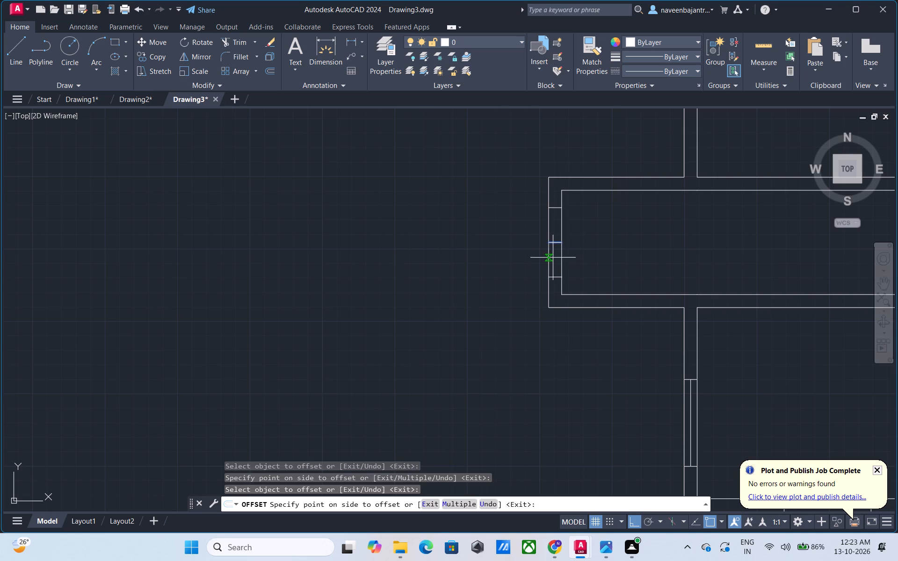
{"action": "left_click", "coordinate": [553, 258]}
{"action": "key", "text": "Escape"}
{"action": "type", "text": "TR"}
{"action": "key", "text": "space"}
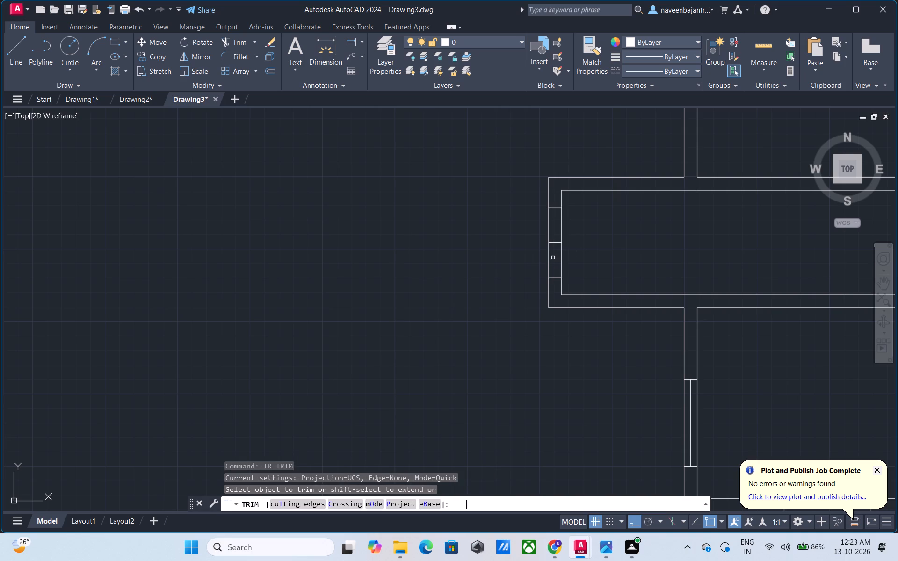
{"action": "left_click", "coordinate": [556, 244]}
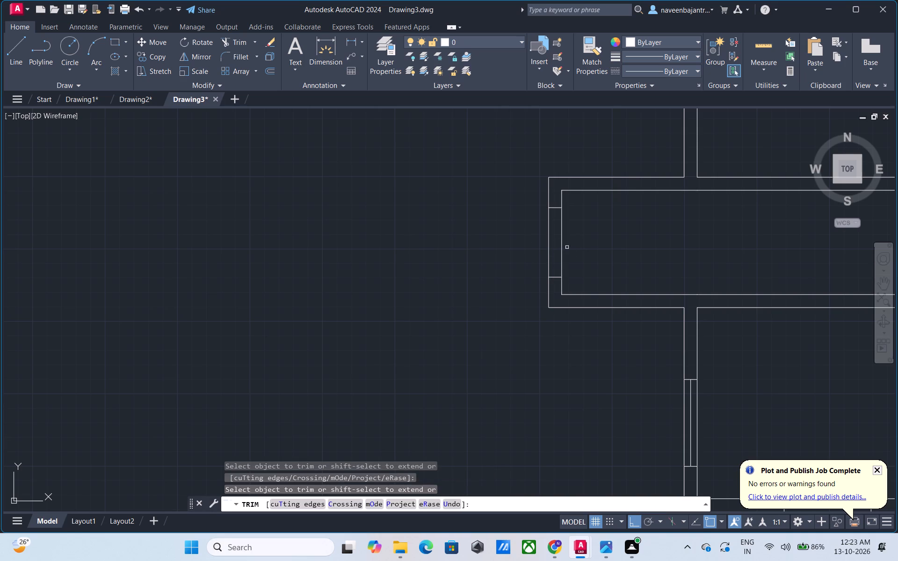
{"action": "key", "text": "Escape"}
Draw the window's centre line between the midpoints of the two end marks in the left projection's end wall.
{"action": "type", "text": "L"}
{"action": "key", "text": "space"}
{"action": "scroll", "coordinate": [553, 222], "scroll_direction": "up", "scroll_amount": 2}
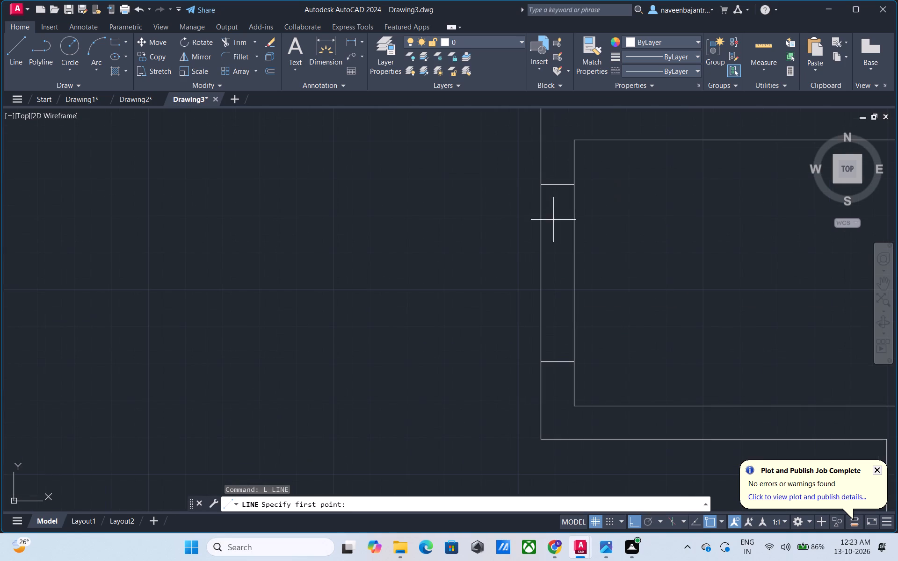
{"action": "left_click", "coordinate": [559, 186]}
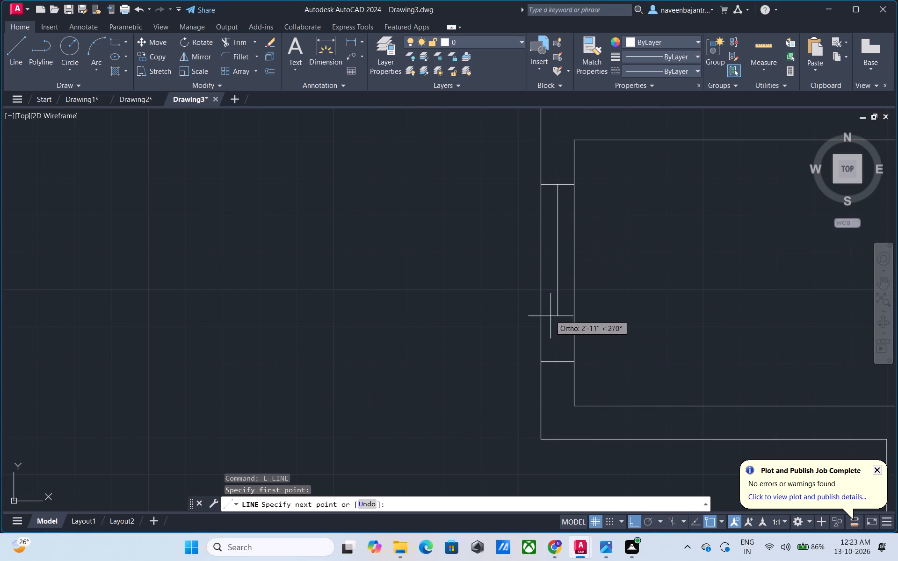
{"action": "left_click", "coordinate": [555, 362]}
{"action": "key", "text": "Escape"}
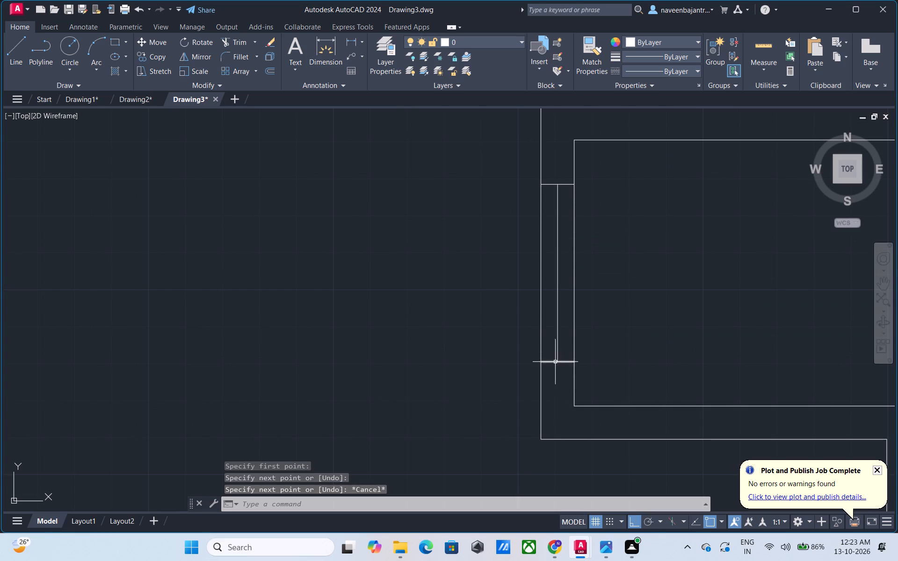
Draw a short line across the top-left room's left wall at the inner edge's midpoint and trim the overhang outside the wall.
{"action": "scroll", "coordinate": [586, 367], "scroll_direction": "down", "scroll_amount": 3}
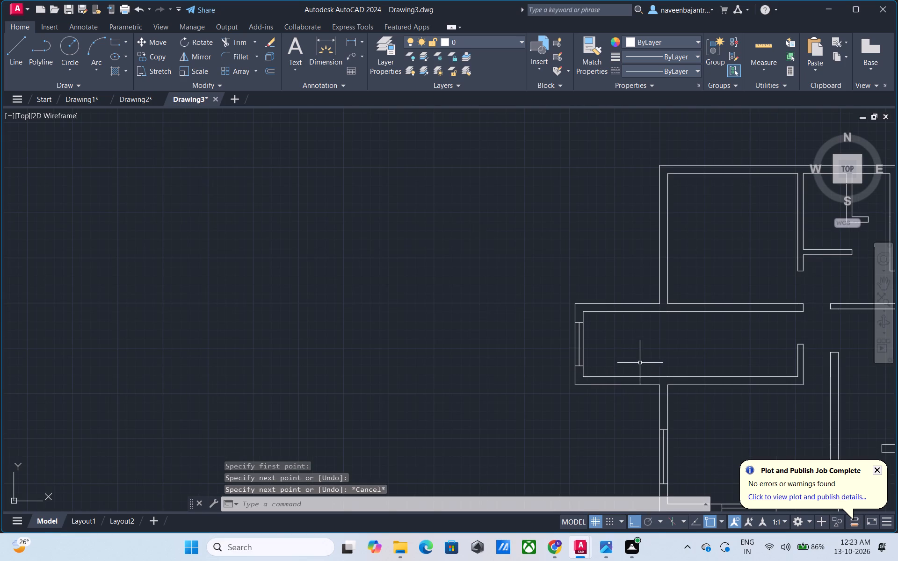
{"action": "middle_click_drag", "start_coordinate": [716, 243], "coordinate": [633, 302]}
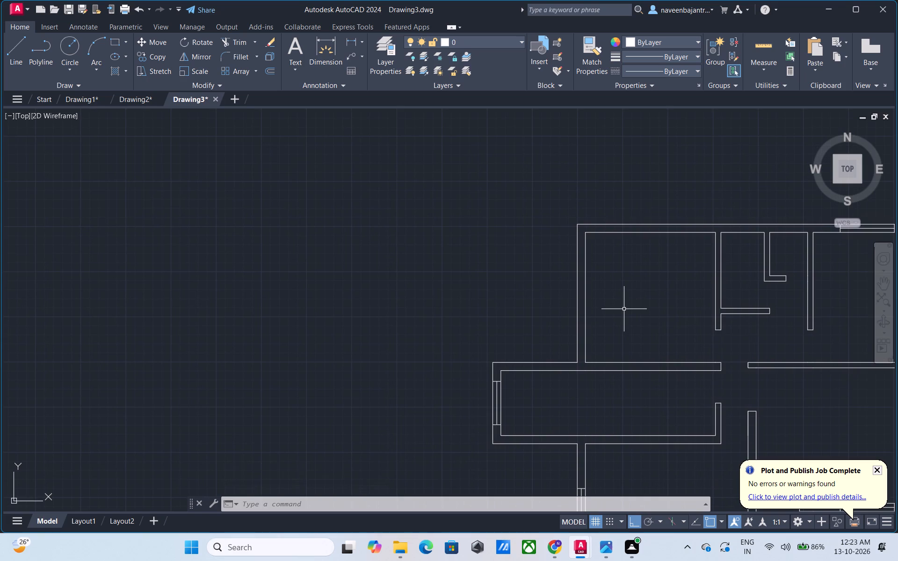
{"action": "key", "text": "Escape"}
{"action": "type", "text": "L"}
{"action": "key", "text": "space"}
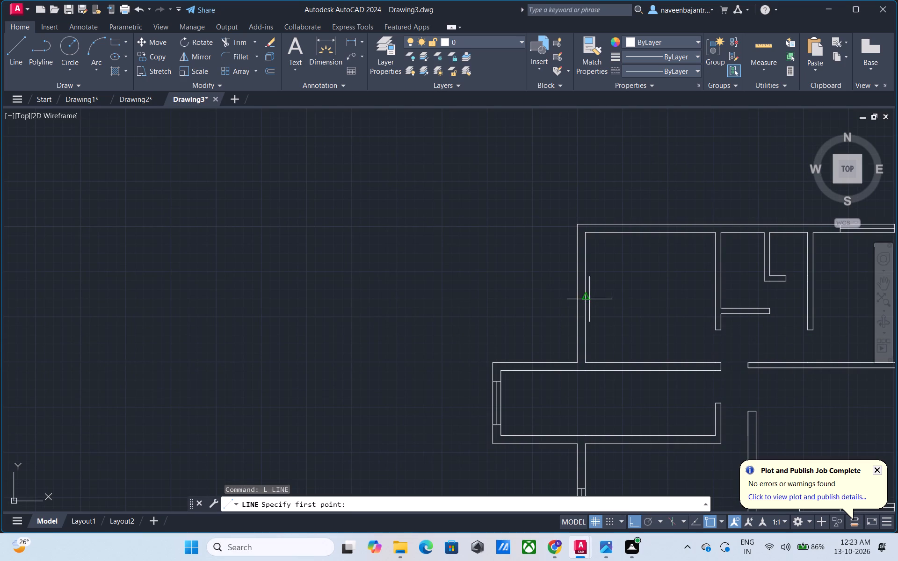
{"action": "left_click", "coordinate": [586, 296]}
{"action": "left_click", "coordinate": [531, 297]}
{"action": "key", "text": "Escape"}
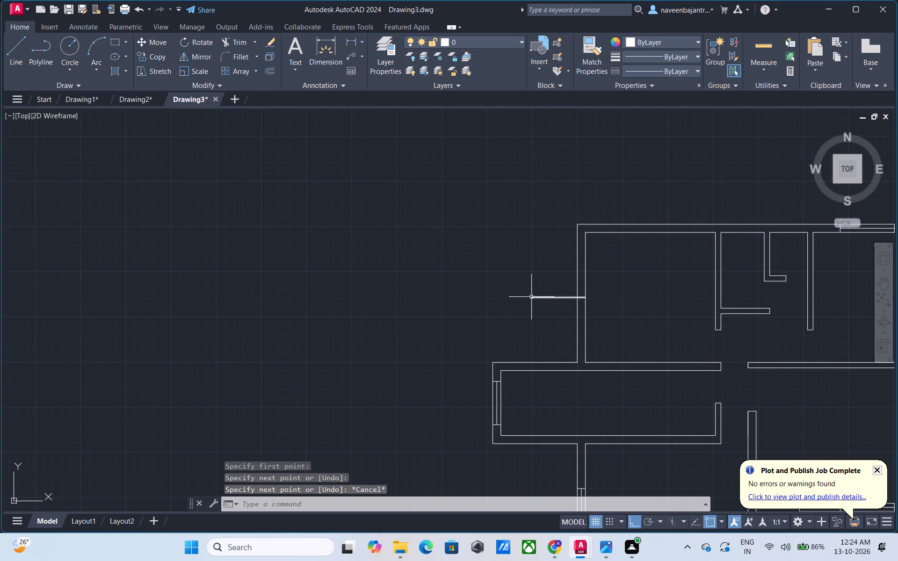
{"action": "type", "text": "TR"}
{"action": "key", "text": "space"}
{"action": "left_click", "coordinate": [550, 297]}
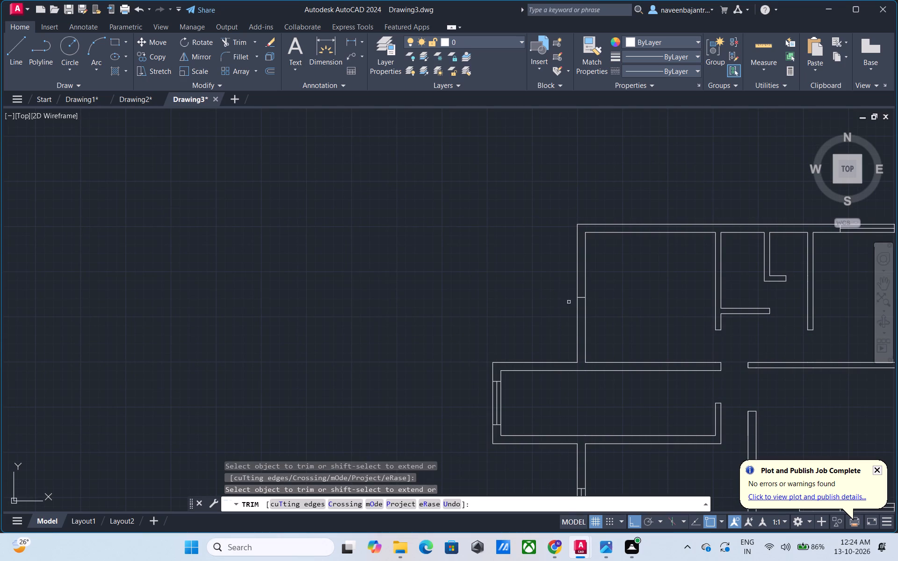
{"action": "key", "text": "Escape"}
Offset the middle mark in the top-left room's left wall 2.5' upward and downward, and remove the original mark.
{"action": "type", "text": "O"}
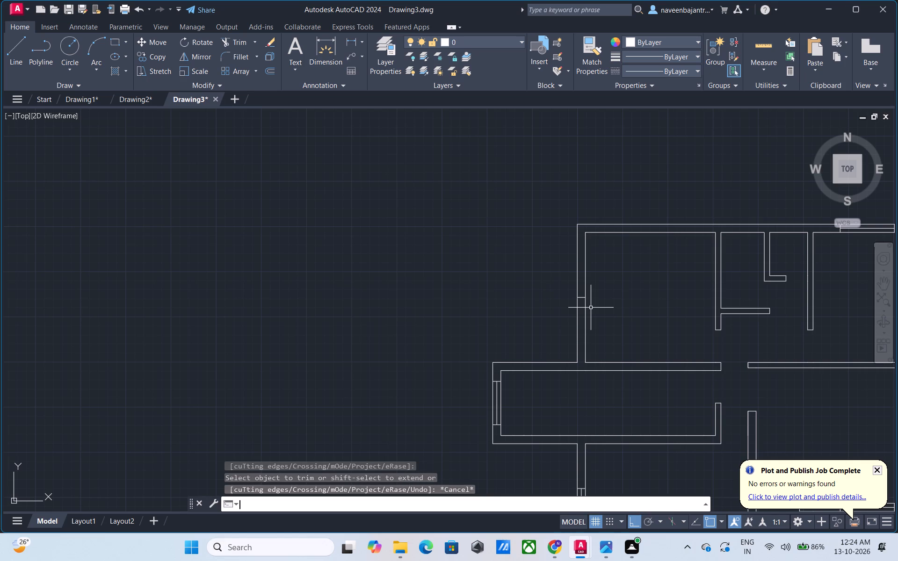
{"action": "key", "text": "space"}
{"action": "type", "text": "2.5"}
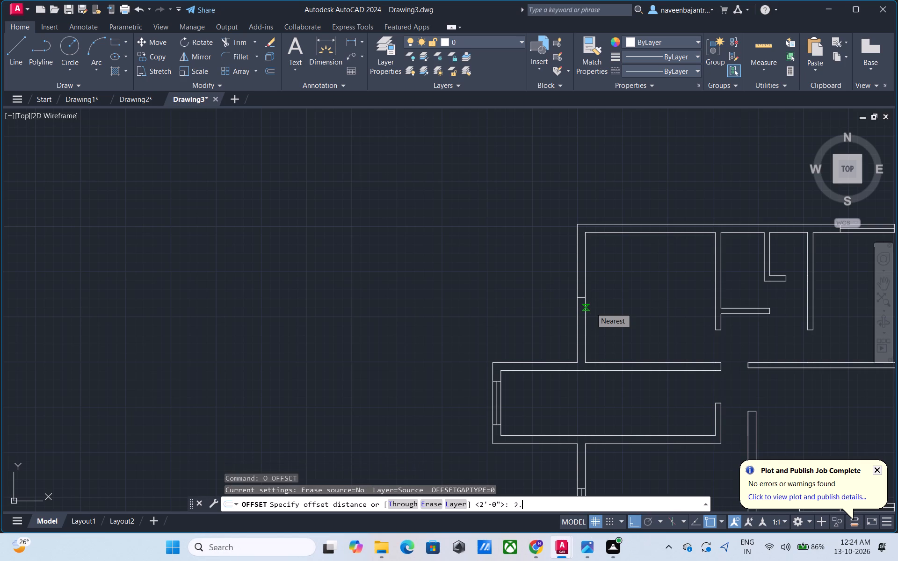
{"action": "key", "text": "apostrophe"}
{"action": "key", "text": "Return"}
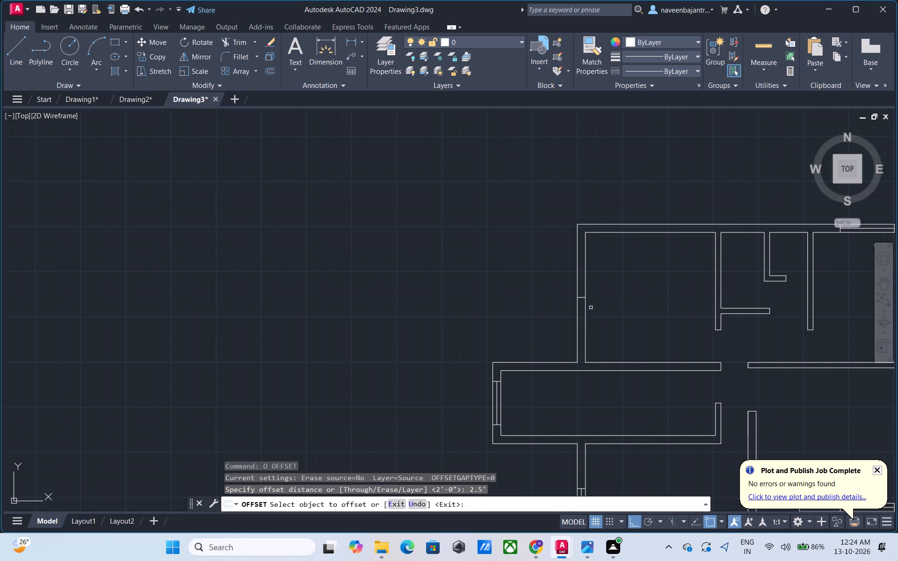
{"action": "scroll", "coordinate": [590, 308], "scroll_direction": "up", "scroll_amount": 2}
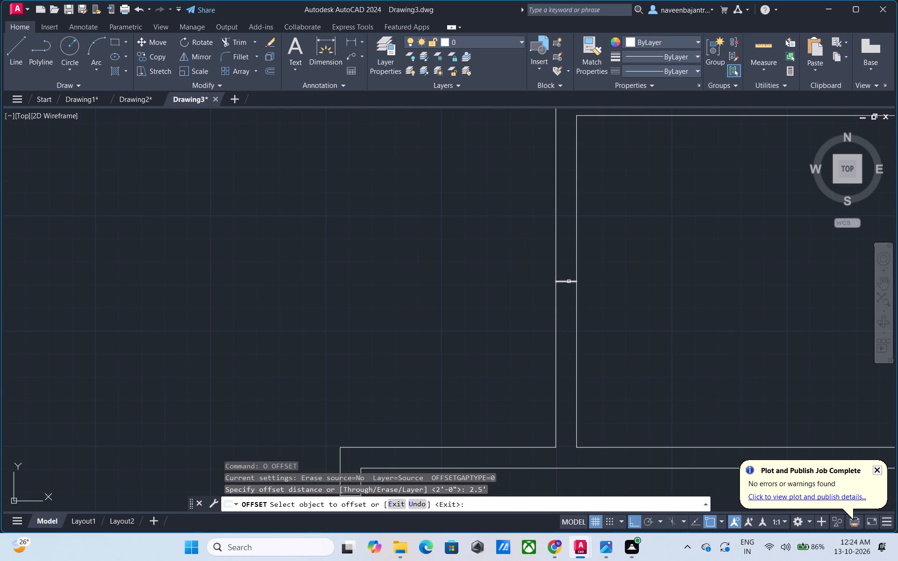
{"action": "left_click", "coordinate": [569, 281]}
{"action": "left_click", "coordinate": [569, 265]}
{"action": "left_click", "coordinate": [568, 281]}
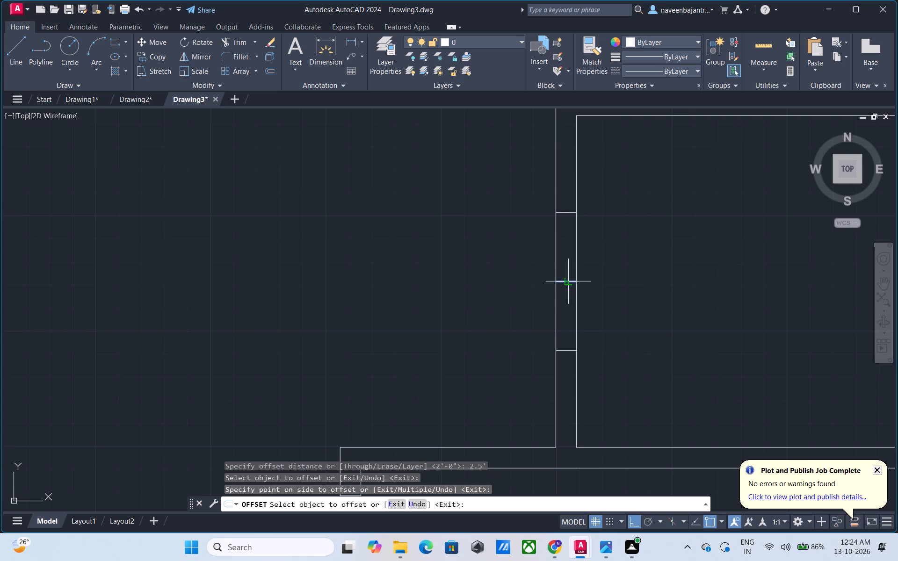
{"action": "left_click", "coordinate": [565, 299]}
{"action": "key", "text": "Escape"}
{"action": "type", "text": "TR"}
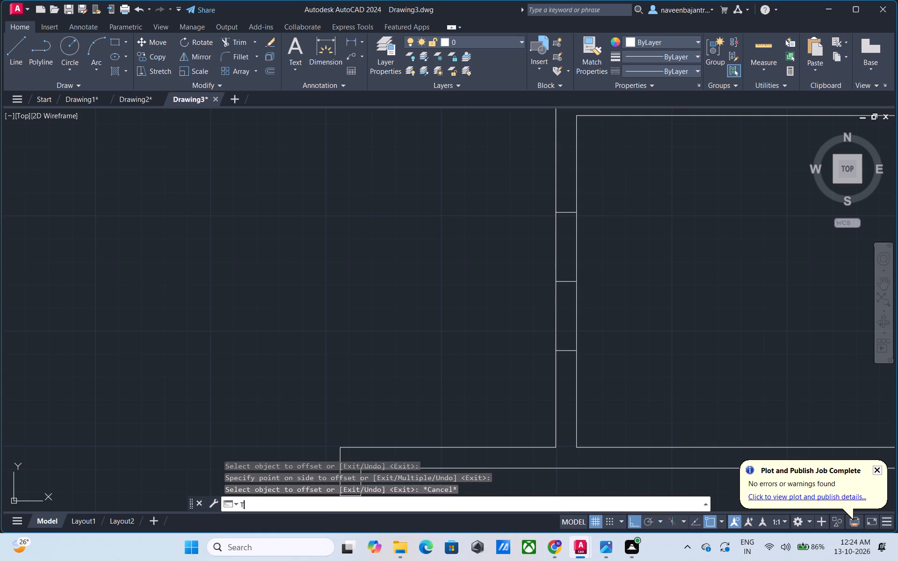
{"action": "key", "text": "space"}
{"action": "left_click", "coordinate": [568, 282]}
{"action": "key", "text": "Escape"}
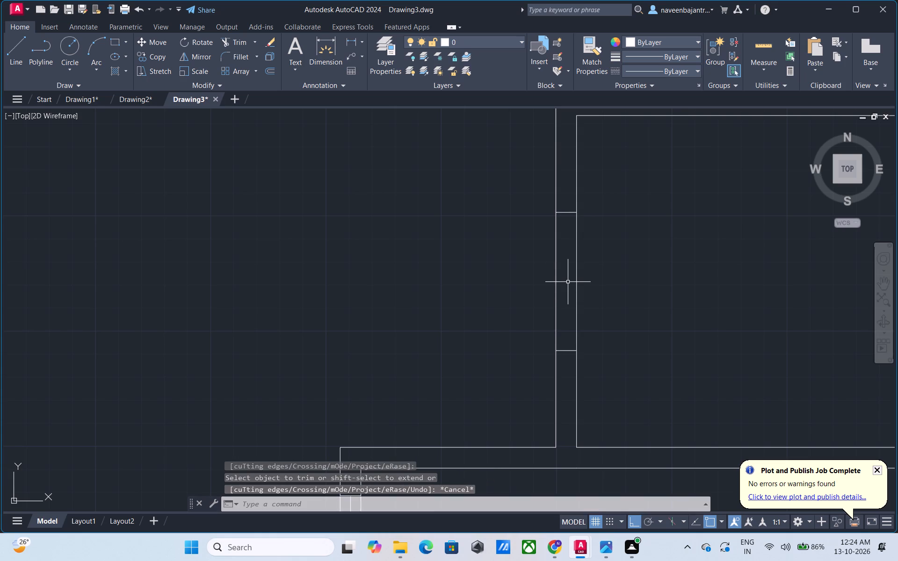
Draw the window's centre line between the midpoints of the two end marks in the top-left room's left wall.
{"action": "type", "text": "L"}
{"action": "key", "text": "space"}
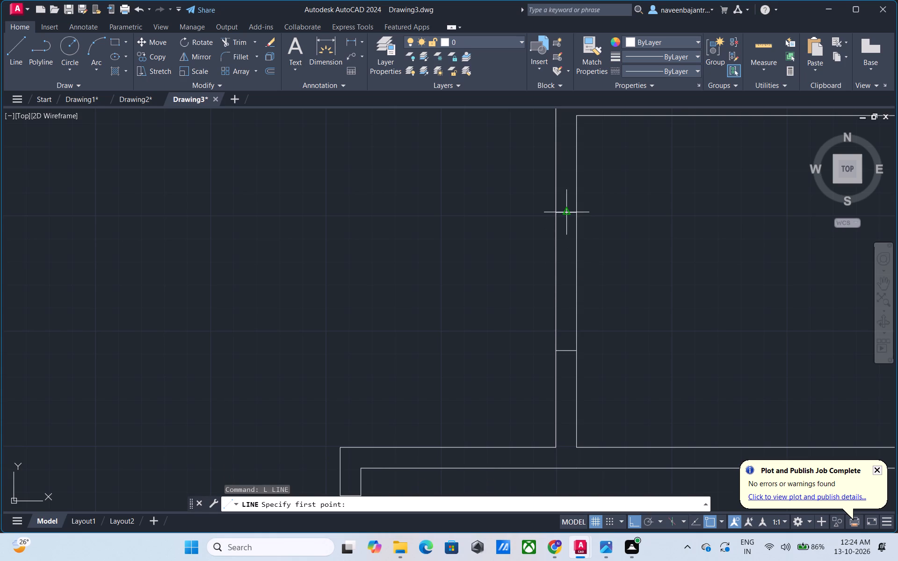
{"action": "left_click", "coordinate": [569, 215]}
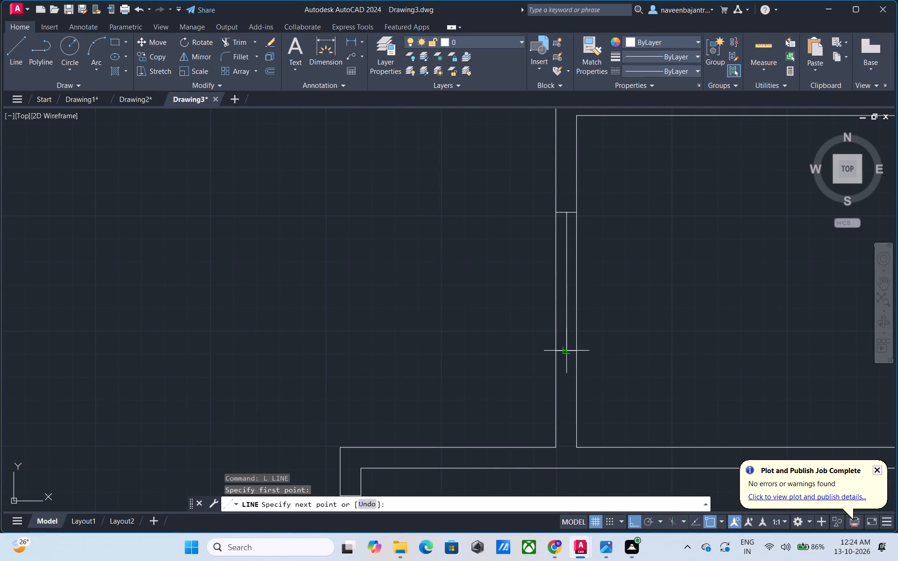
{"action": "left_click", "coordinate": [565, 350]}
{"action": "key", "text": "Escape"}
Draw a short vertical line across the top-left room's top wall at the inner edge's midpoint and trim the overhang above the wall.
{"action": "scroll", "coordinate": [601, 352], "scroll_direction": "down", "scroll_amount": 2}
{"action": "middle_click_drag", "start_coordinate": [653, 314], "coordinate": [492, 379]}
{"action": "key", "text": "Escape"}
{"action": "type", "text": "L"}
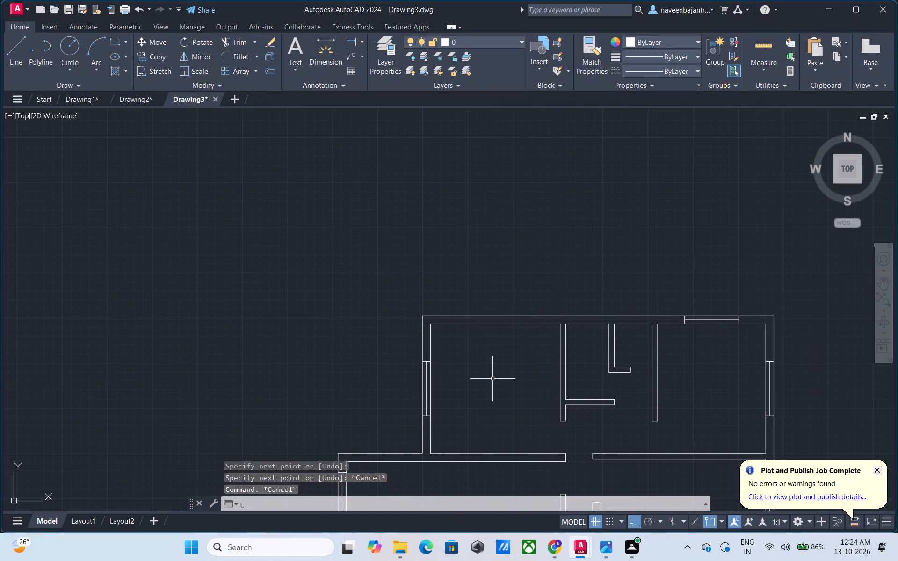
{"action": "key", "text": "space"}
{"action": "left_click", "coordinate": [498, 323]}
{"action": "left_click", "coordinate": [499, 302]}
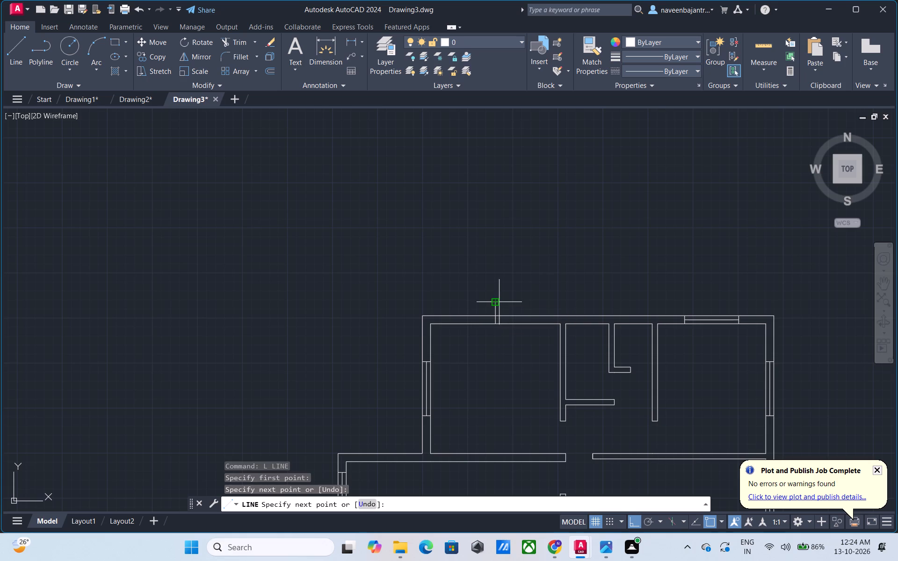
{"action": "key", "text": "Escape"}
{"action": "type", "text": "TR"}
{"action": "key", "text": "space"}
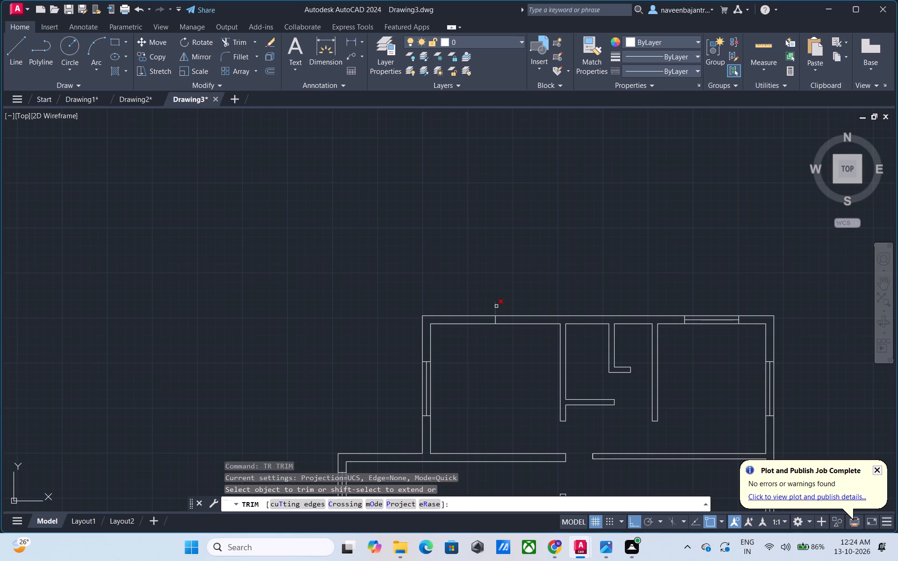
{"action": "left_click", "coordinate": [496, 306]}
{"action": "scroll", "coordinate": [491, 342], "scroll_direction": "up", "scroll_amount": 1}
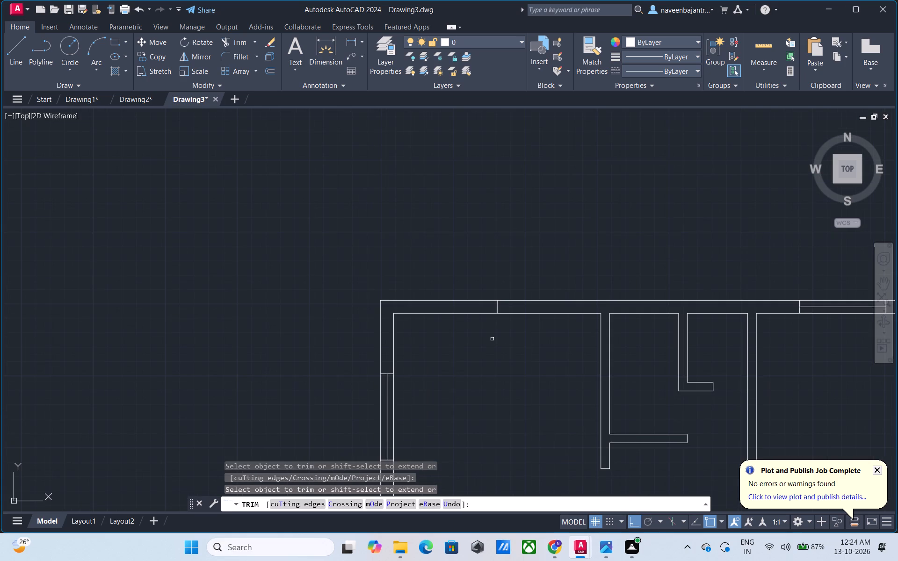
{"action": "key", "text": "Escape"}
Offset the middle mark in the top-left room's top wall 2.5' to both sides, and remove the original mark.
{"action": "type", "text": "O 2.5"}
{"action": "key", "text": "apostrophe"}
{"action": "key", "text": "Return"}
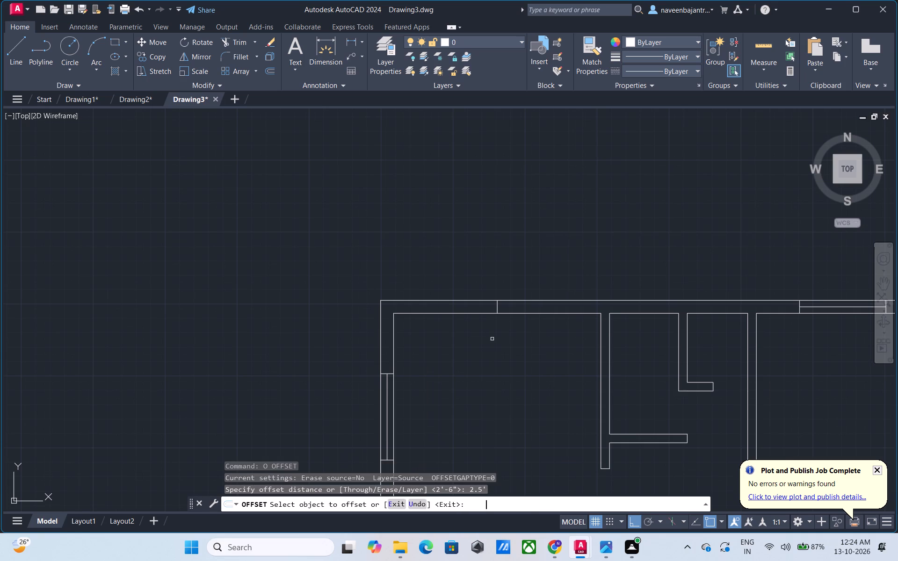
{"action": "left_click", "coordinate": [498, 309]}
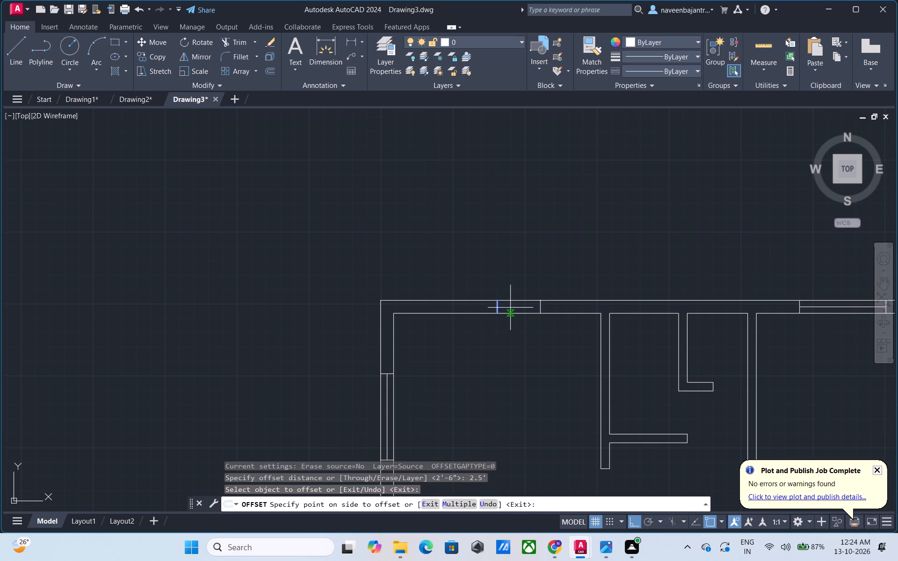
{"action": "left_click", "coordinate": [510, 308]}
{"action": "left_click_drag", "start_coordinate": [498, 309], "coordinate": [493, 310]}
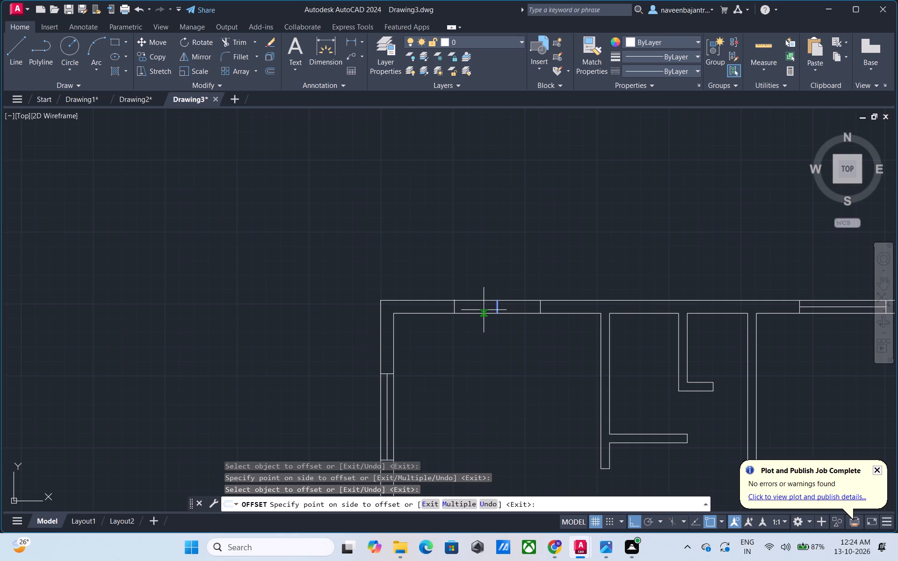
{"action": "left_click", "coordinate": [484, 310]}
{"action": "key", "text": "Escape"}
{"action": "type", "text": "TR"}
{"action": "key", "text": "space"}
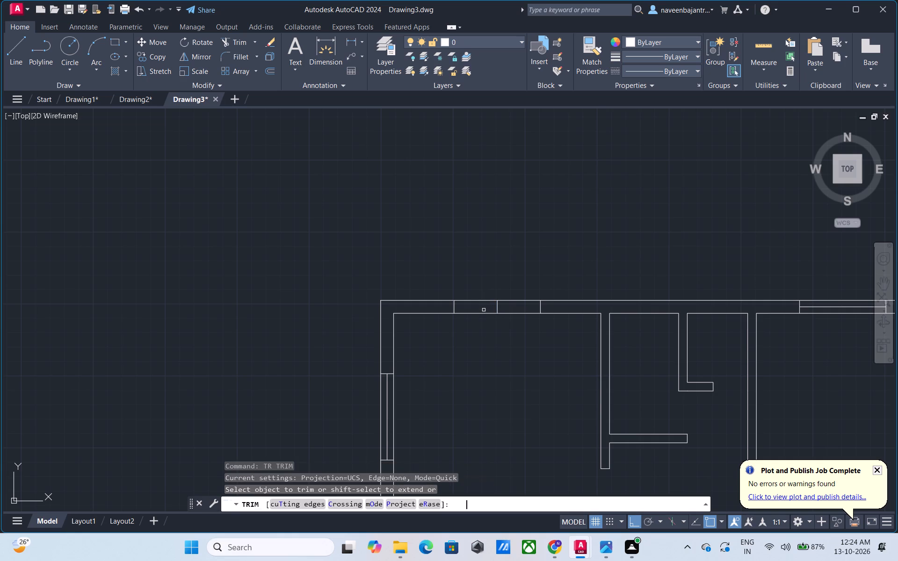
{"action": "left_click", "coordinate": [497, 309]}
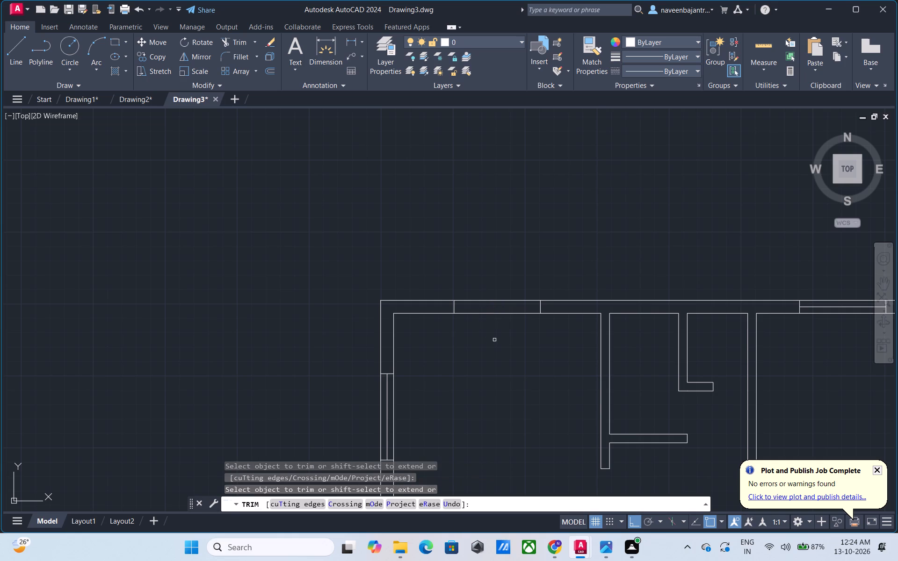
{"action": "key", "text": "Escape"}
Draw the window's centre line between the midpoints of the two end marks in the top-left room's top wall.
{"action": "type", "text": "L"}
{"action": "key", "text": "space"}
{"action": "scroll", "coordinate": [456, 315], "scroll_direction": "up", "scroll_amount": 2}
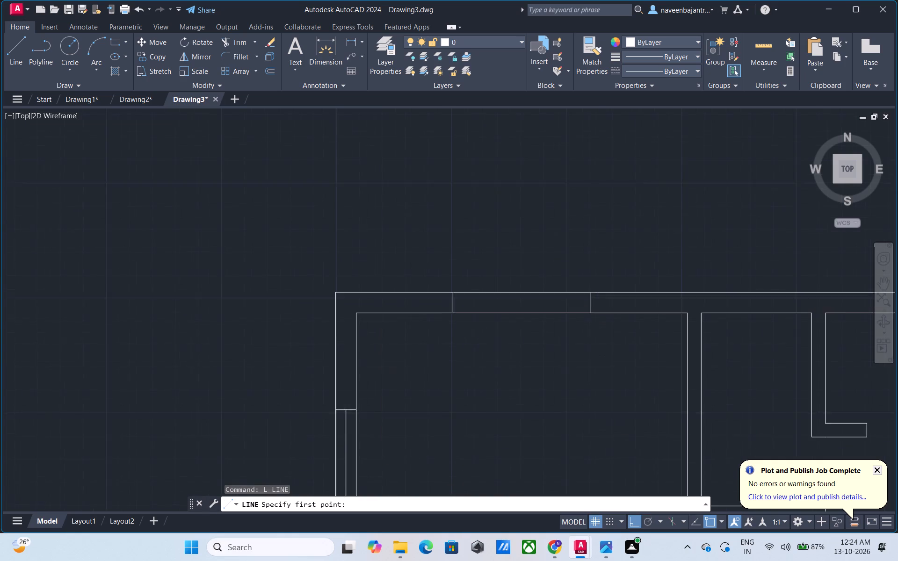
{"action": "left_click", "coordinate": [452, 297]}
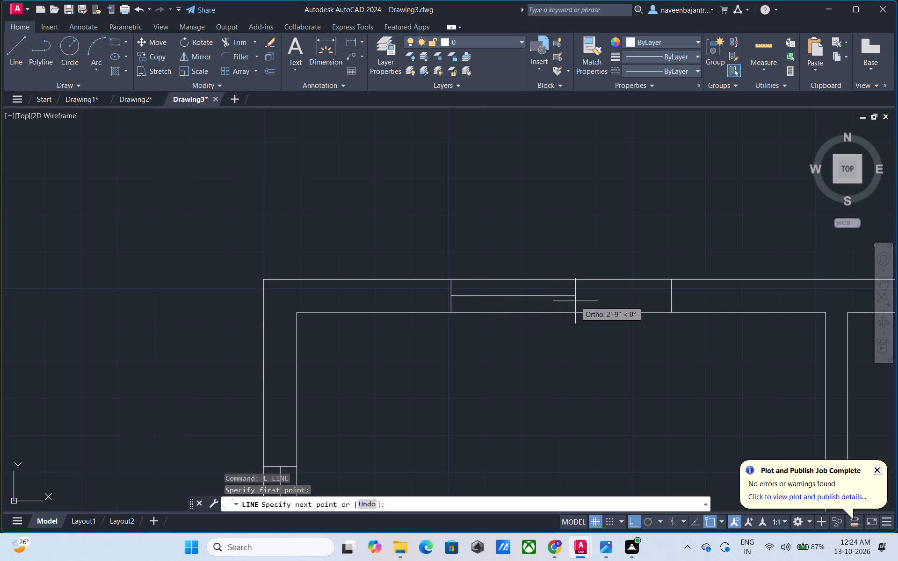
{"action": "left_click", "coordinate": [669, 298]}
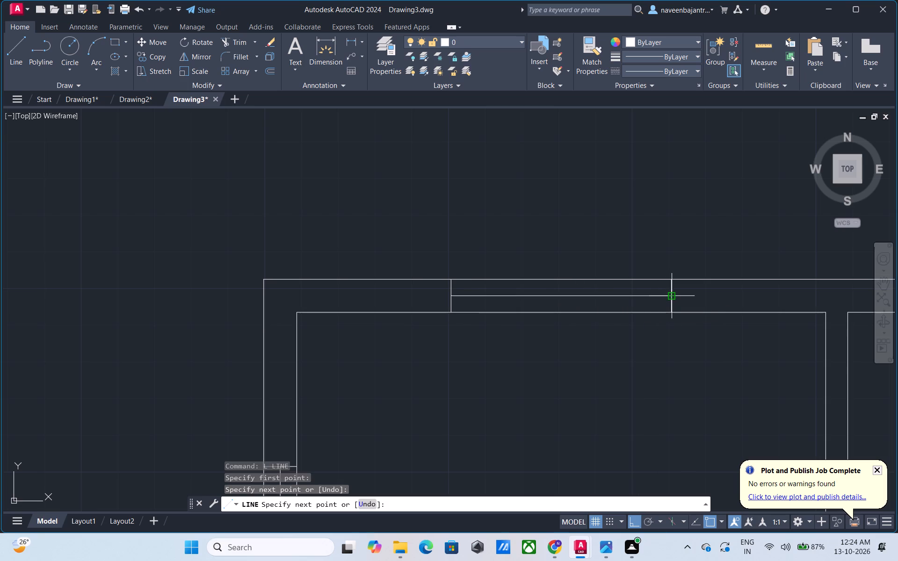
{"action": "key", "text": "Escape"}
Draw a vertical line across the top wall at the inner-edge midpoint of the left small middle room, and trim the overhang above the wall.
{"action": "scroll", "coordinate": [671, 344], "scroll_direction": "down", "scroll_amount": 3}
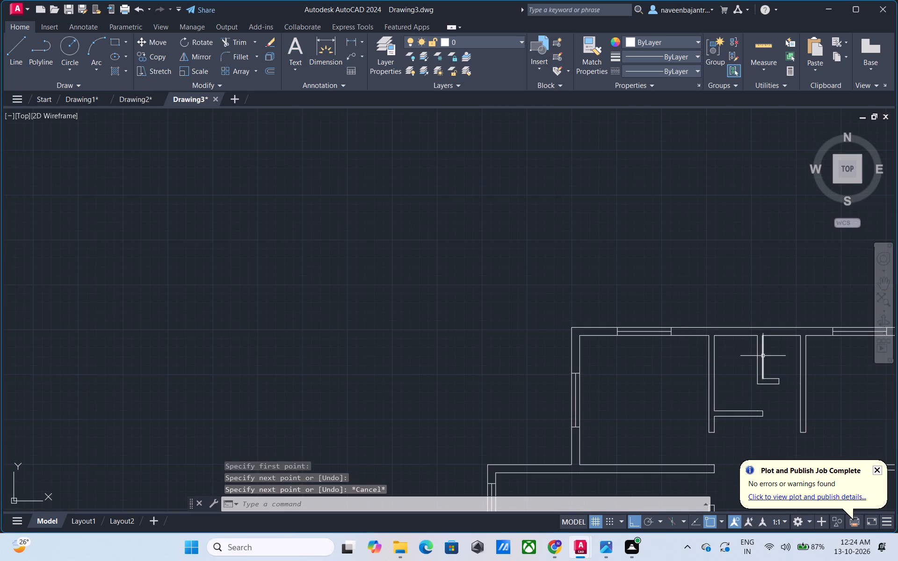
{"action": "middle_click_drag", "start_coordinate": [740, 357], "coordinate": [717, 362]}
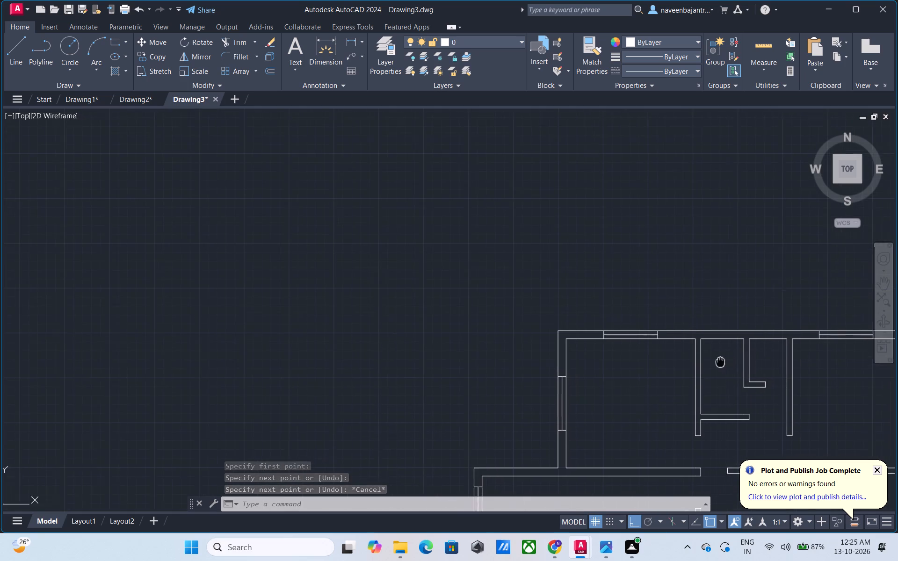
{"action": "middle_click_drag", "start_coordinate": [717, 362], "coordinate": [613, 372]}
{"action": "scroll", "coordinate": [600, 365], "scroll_direction": "up", "scroll_amount": 2}
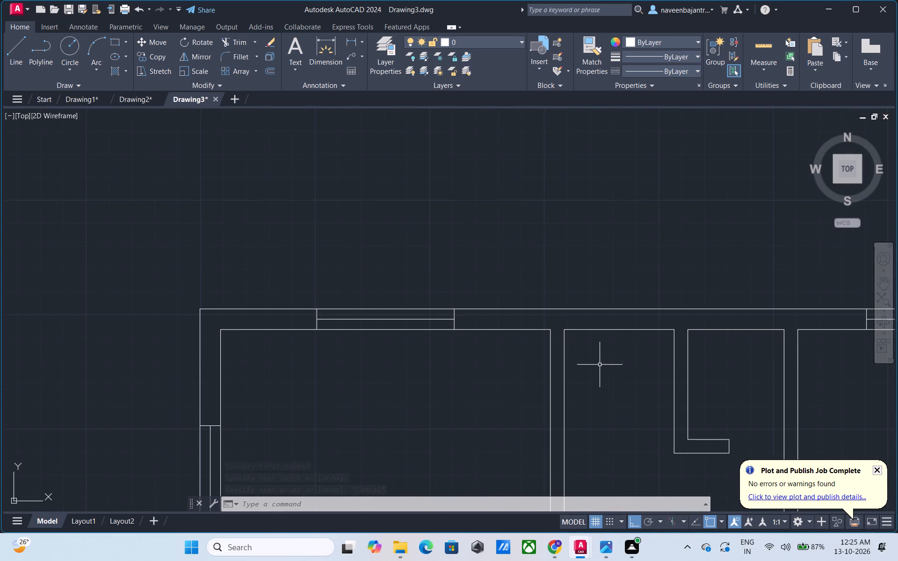
{"action": "key", "text": "Escape"}
{"action": "type", "text": "L"}
{"action": "key", "text": "space"}
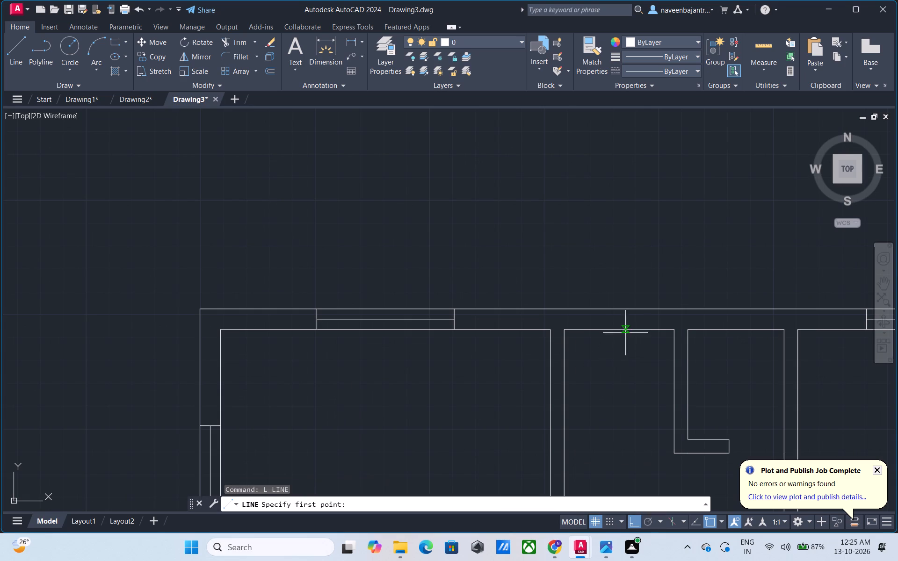
{"action": "left_click", "coordinate": [621, 329]}
{"action": "left_click", "coordinate": [621, 302]}
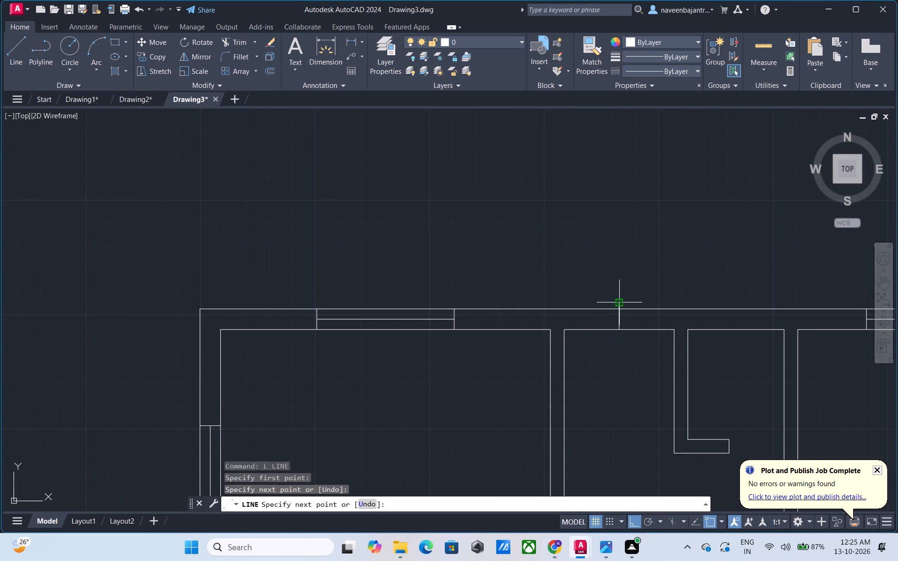
{"action": "key", "text": "Escape"}
{"action": "type", "text": "TR"}
{"action": "key", "text": "space"}
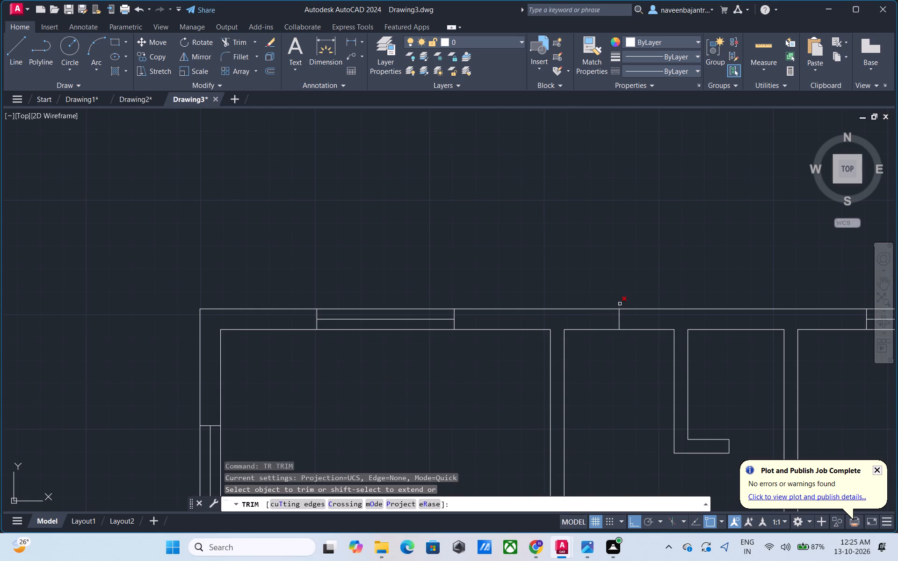
{"action": "left_click", "coordinate": [620, 304]}
{"action": "key", "text": "Escape"}
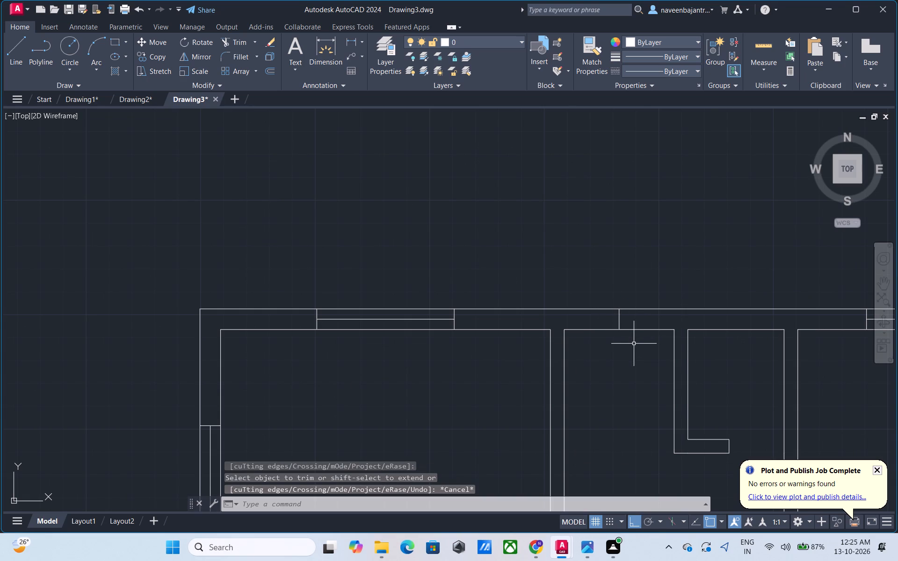
Offset the middle mark in the left small room's top wall 1' to both sides, and remove the original mark.
{"action": "type", "text": "O 1'"}
{"action": "key", "text": "Return"}
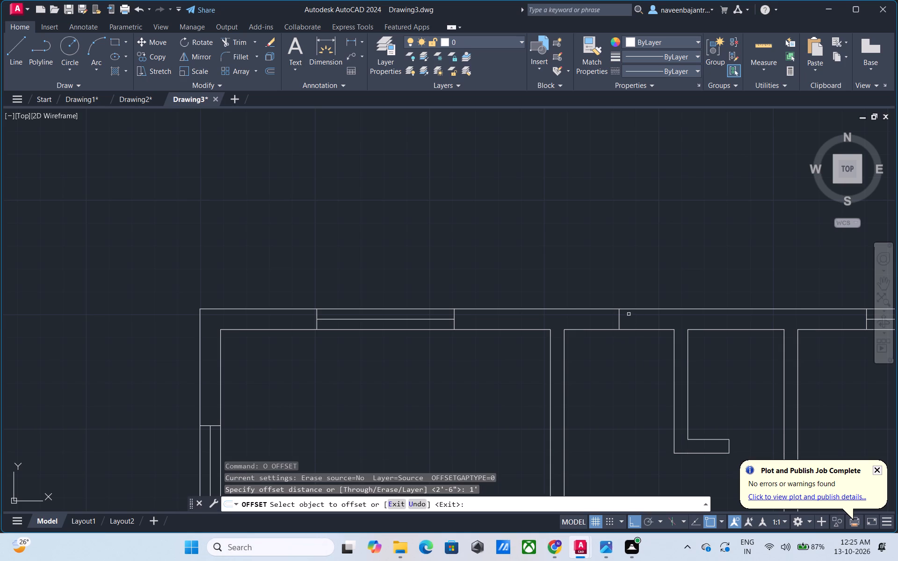
{"action": "left_click", "coordinate": [620, 320]}
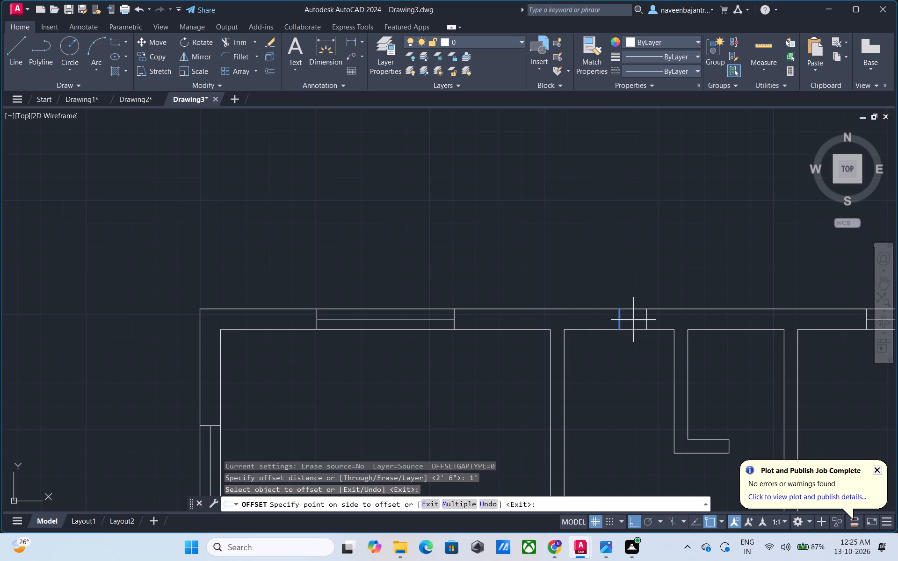
{"action": "left_click", "coordinate": [633, 320]}
{"action": "left_click", "coordinate": [620, 319]}
{"action": "left_click", "coordinate": [602, 321]}
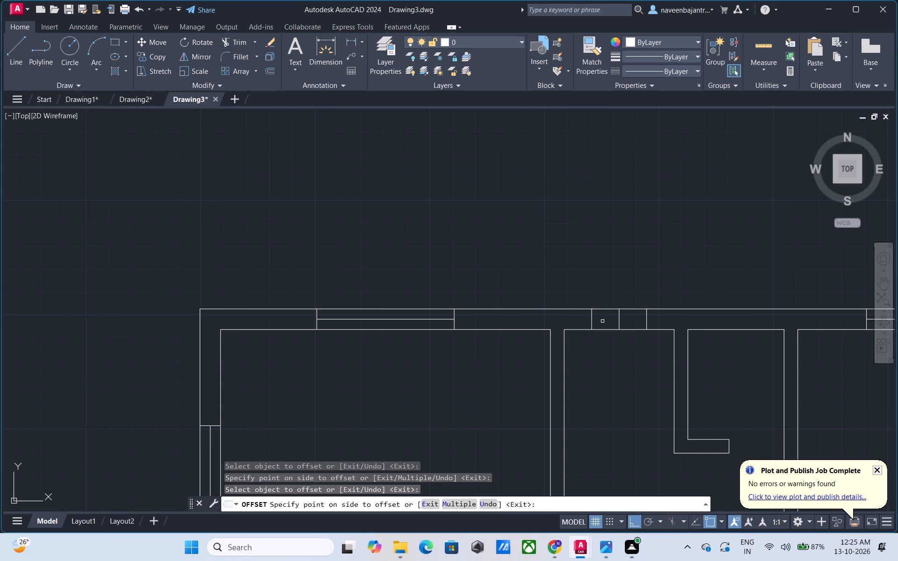
{"action": "key", "text": "Escape"}
{"action": "type", "text": "TR"}
{"action": "key", "text": "space"}
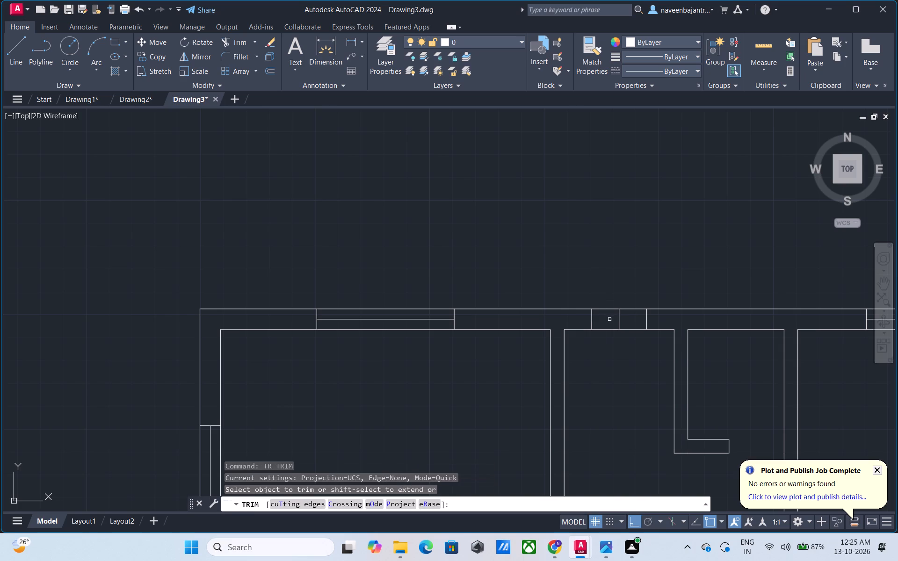
{"action": "left_click", "coordinate": [619, 317]}
{"action": "key", "text": "Escape"}
Draw the window's centre line between the midpoints of the two end marks in the left small room's top wall.
{"action": "type", "text": "L"}
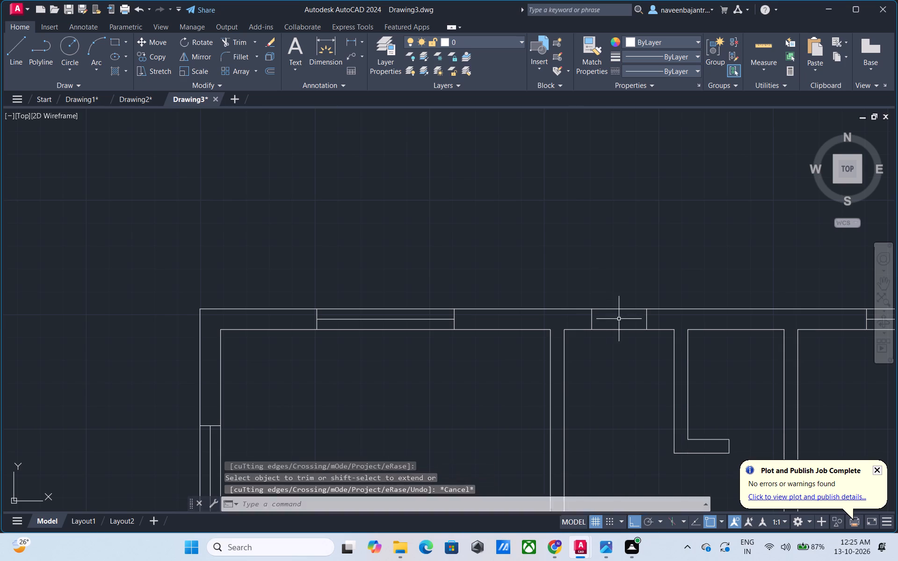
{"action": "key", "text": "space"}
{"action": "left_click", "coordinate": [594, 320]}
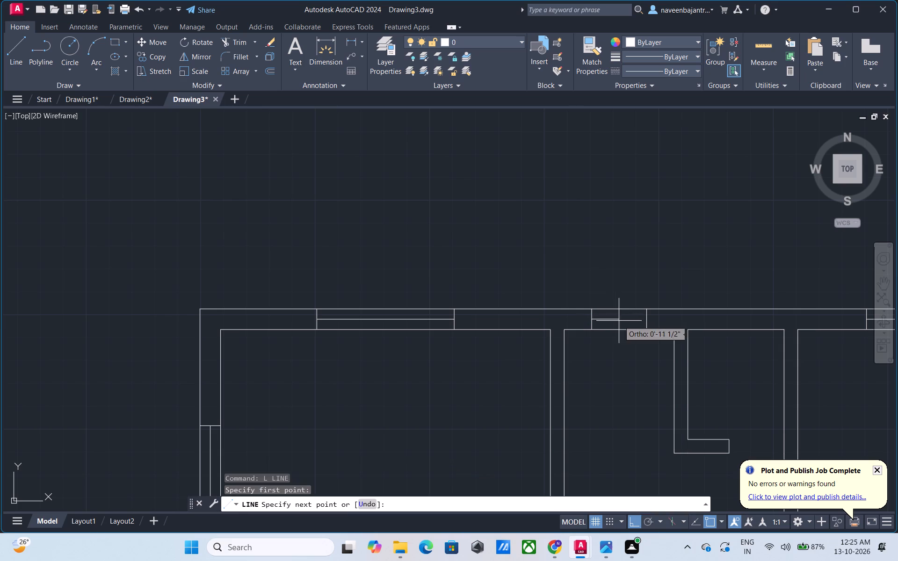
{"action": "left_click", "coordinate": [644, 322]}
{"action": "key", "text": "Escape"}
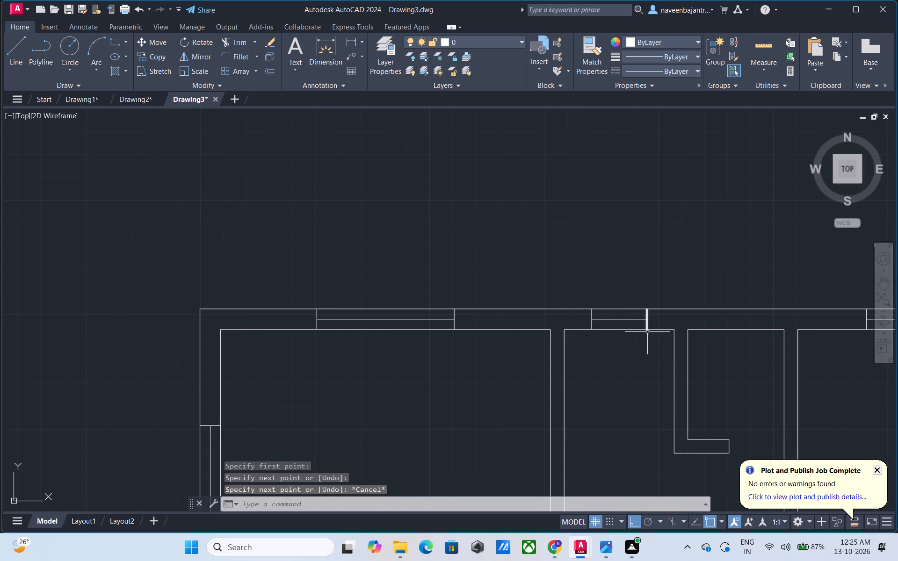
Draw a vertical line across the top wall at the inner-edge midpoint of the right small middle room, and trim the overhang above the wall.
{"action": "scroll", "coordinate": [643, 360], "scroll_direction": "down", "scroll_amount": 1}
{"action": "middle_click_drag", "start_coordinate": [711, 365], "coordinate": [664, 366]}
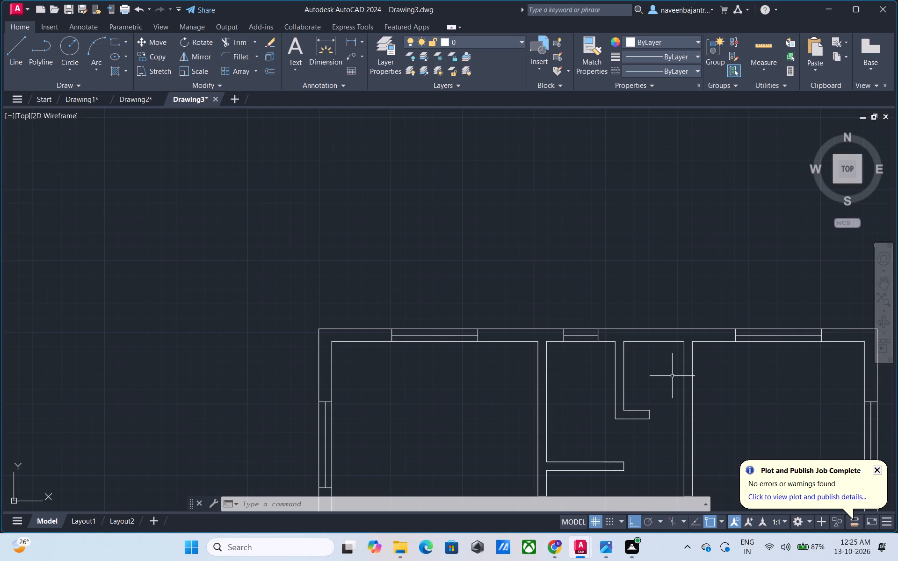
{"action": "middle_click_drag", "start_coordinate": [655, 372], "coordinate": [472, 329]}
{"action": "scroll", "coordinate": [469, 319], "scroll_direction": "up", "scroll_amount": 1}
{"action": "key", "text": "Escape"}
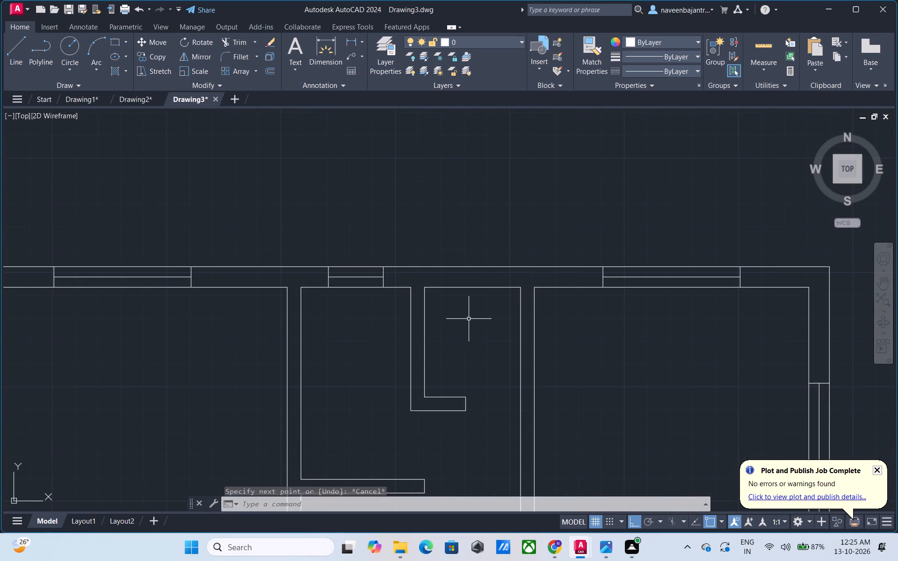
{"action": "type", "text": "L"}
{"action": "key", "text": "space"}
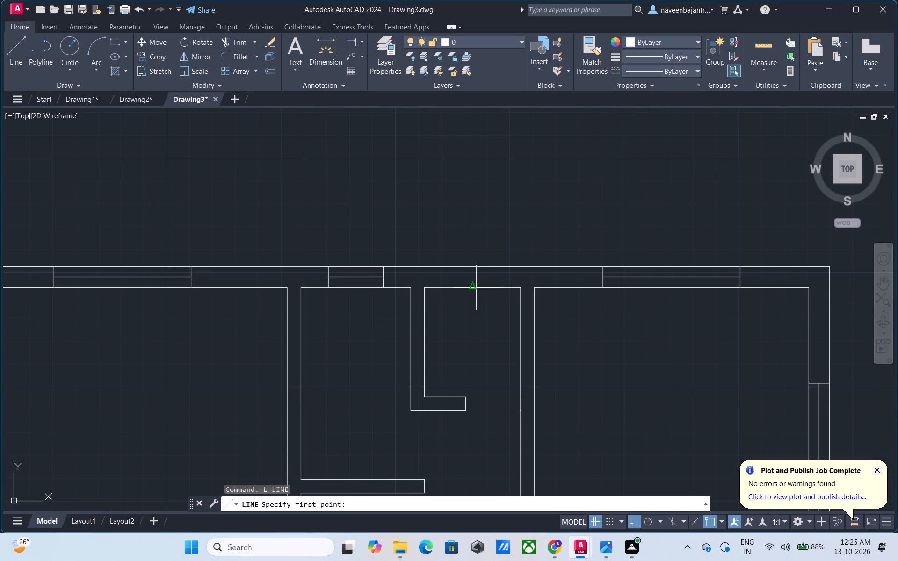
{"action": "left_click", "coordinate": [472, 287]}
{"action": "left_click", "coordinate": [472, 245]}
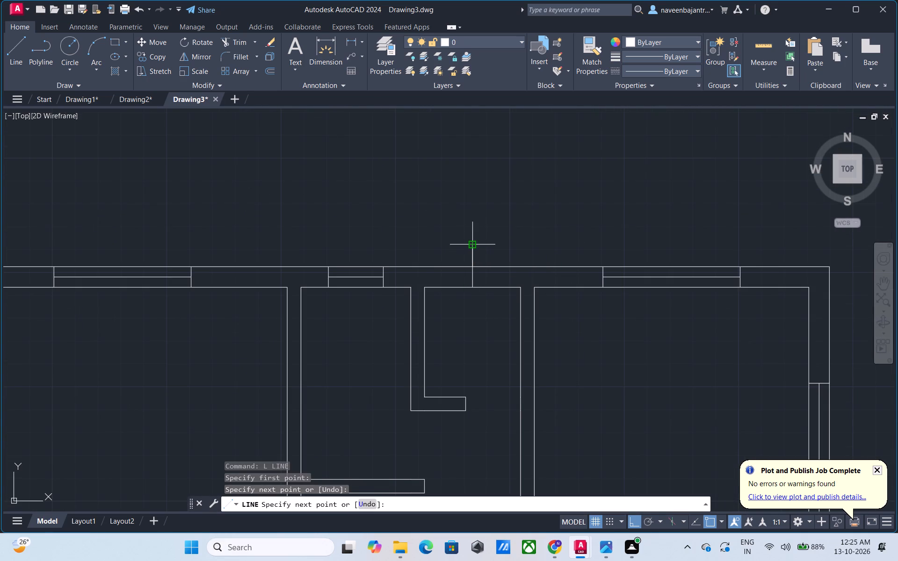
{"action": "key", "text": "Escape"}
{"action": "type", "text": "TR"}
{"action": "key", "text": "space"}
{"action": "left_click", "coordinate": [472, 255]}
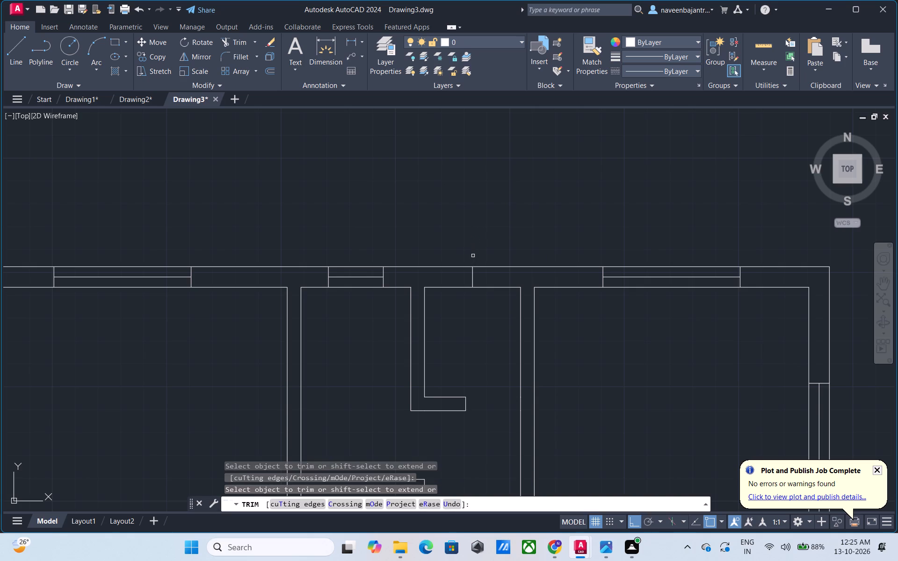
{"action": "key", "text": "Escape"}
Offset the middle mark in the right small room's top wall 1' to both sides, and remove the original mark.
{"action": "key", "text": "o"}
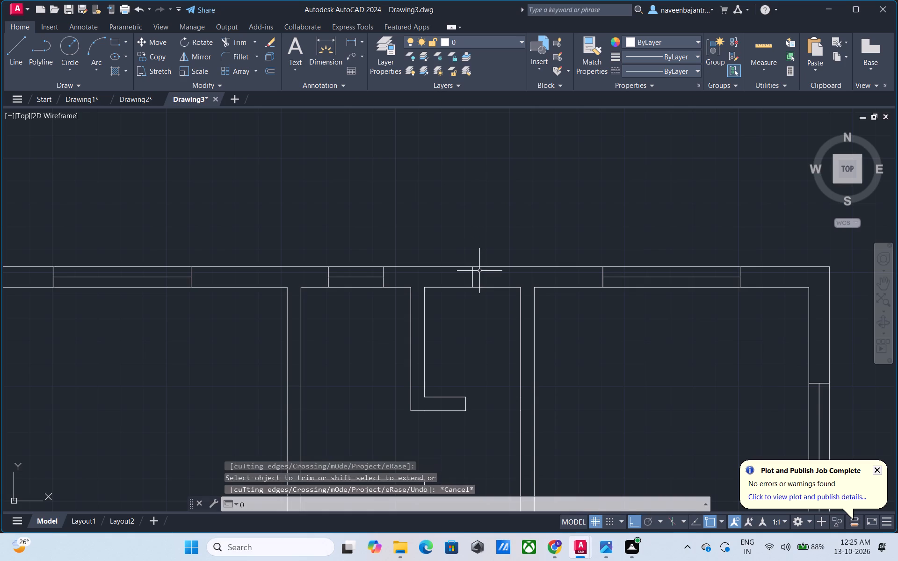
{"action": "key", "text": "space"}
{"action": "type", "text": "1'"}
{"action": "key", "text": "Return"}
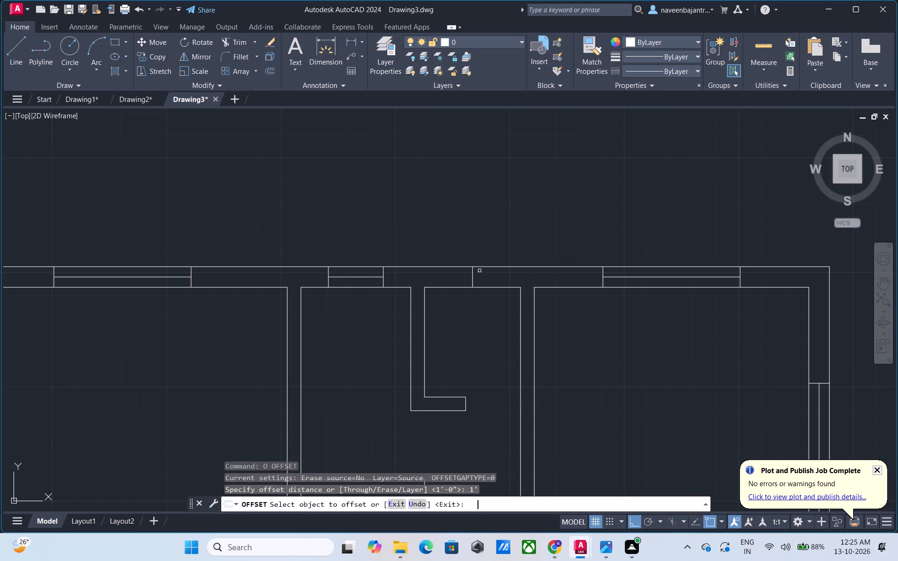
{"action": "left_click", "coordinate": [472, 277]}
{"action": "left_click", "coordinate": [486, 276]}
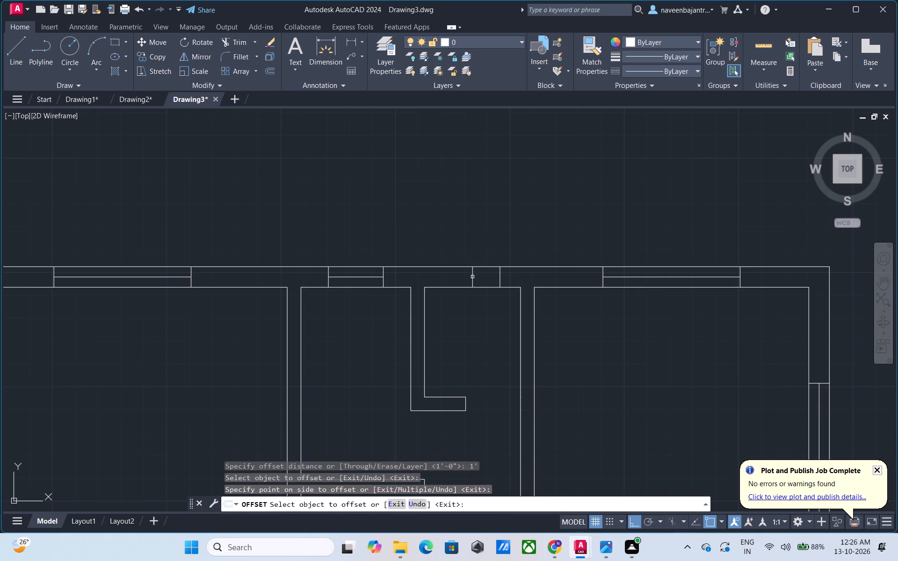
{"action": "left_click_drag", "start_coordinate": [472, 277], "coordinate": [467, 277]}
{"action": "left_click", "coordinate": [458, 277]}
{"action": "key", "text": "Escape"}
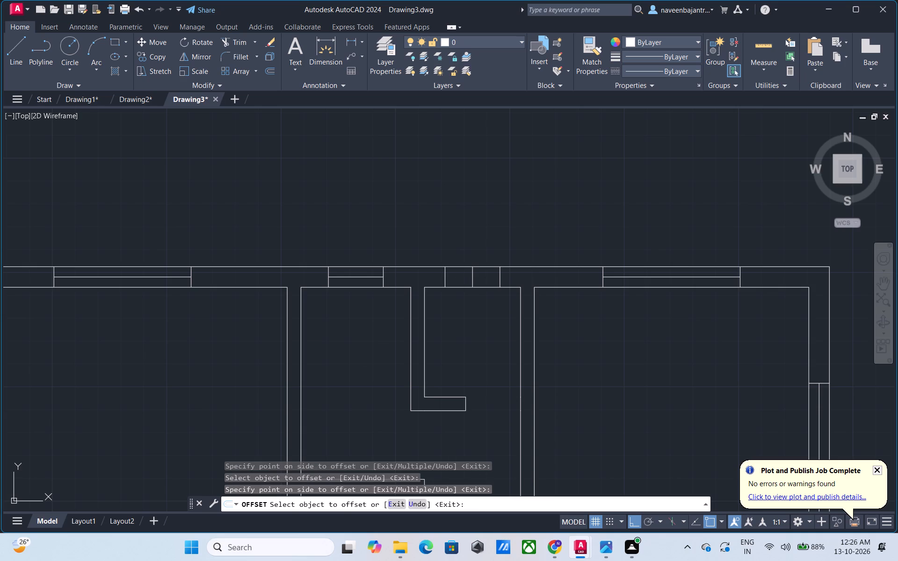
{"action": "type", "text": "TR"}
{"action": "key", "text": "space"}
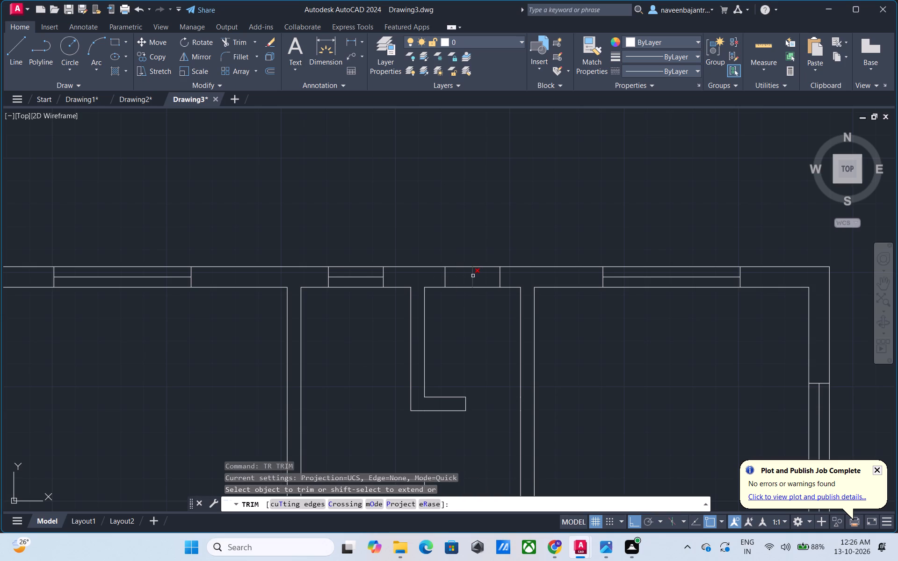
{"action": "left_click", "coordinate": [472, 276]}
{"action": "key", "text": "Escape"}
Draw the window's centre line between the midpoints of the two end marks in the right small room's top wall.
{"action": "type", "text": "L"}
{"action": "key", "text": "space"}
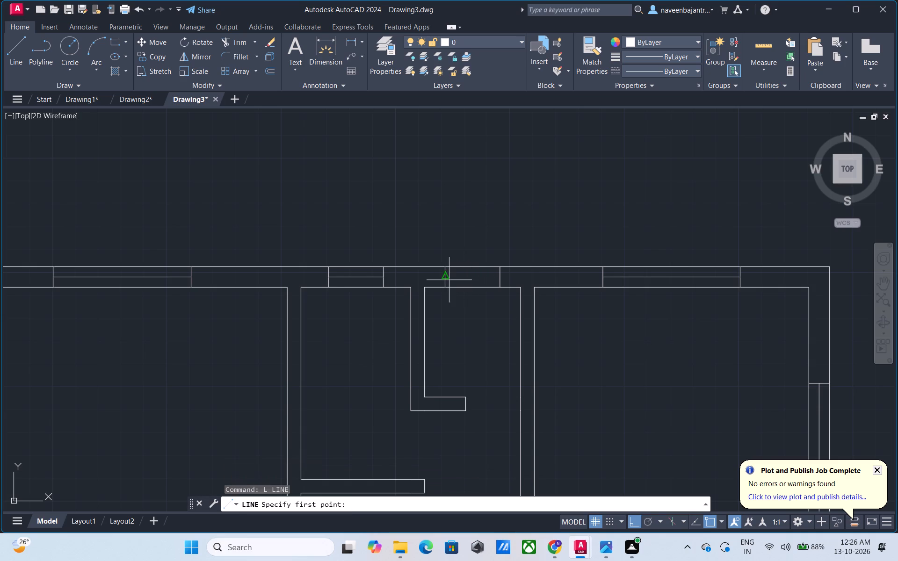
{"action": "left_click", "coordinate": [446, 278]}
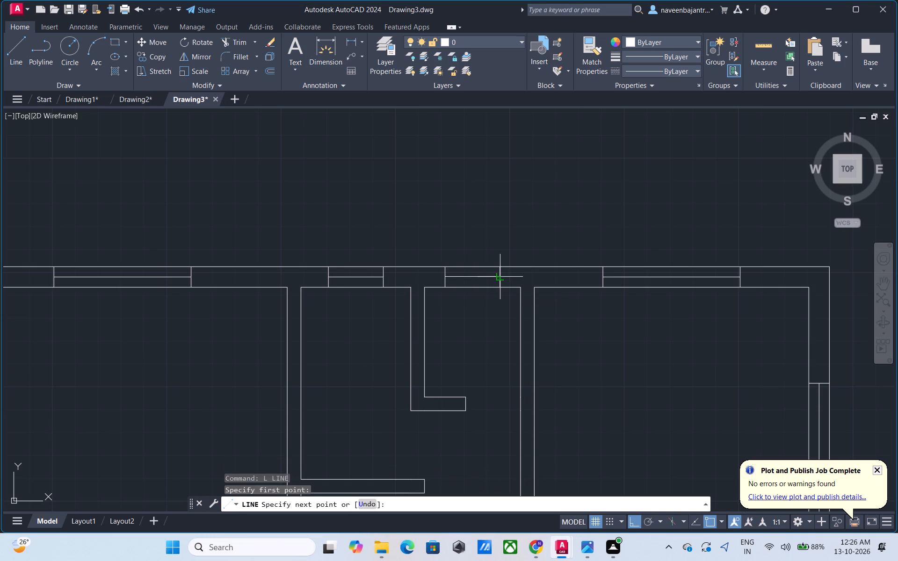
{"action": "left_click", "coordinate": [500, 280]}
{"action": "key", "text": "Escape"}
Hatch the top outer wall segments between the windows, with both upper corners and attached partitions, in solid grey 99,100,102.
{"action": "scroll", "coordinate": [565, 341], "scroll_direction": "down", "scroll_amount": 1}
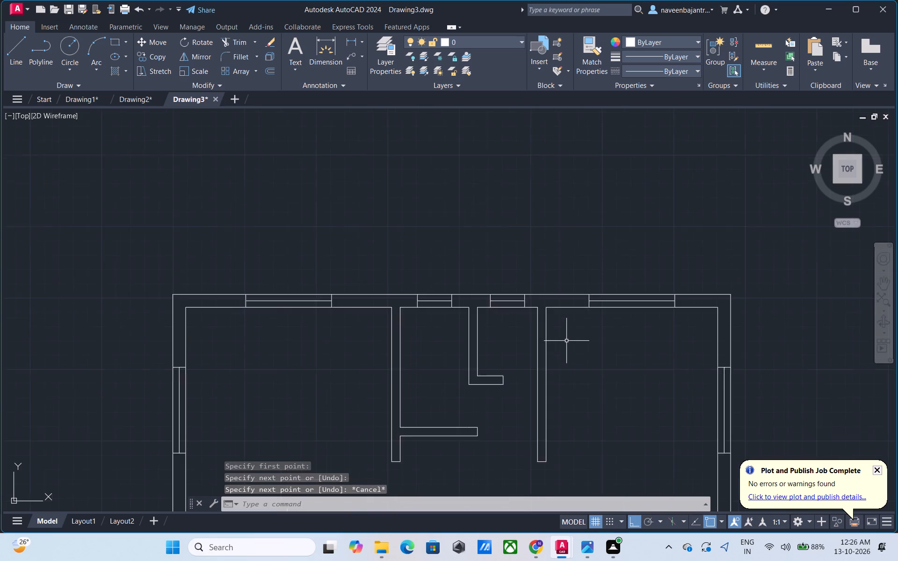
{"action": "scroll", "coordinate": [566, 341], "scroll_direction": "down", "scroll_amount": 1}
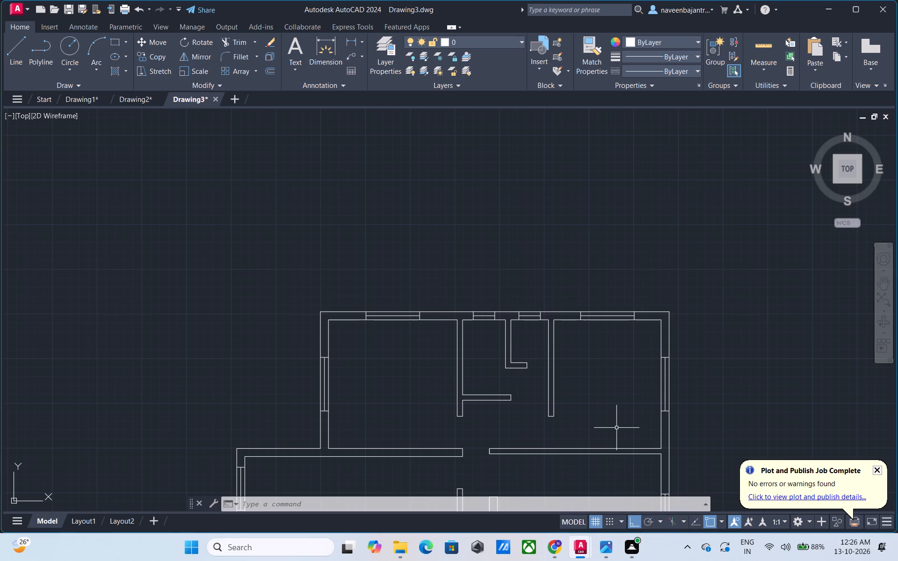
{"action": "middle_click_drag", "start_coordinate": [616, 427], "coordinate": [623, 374]}
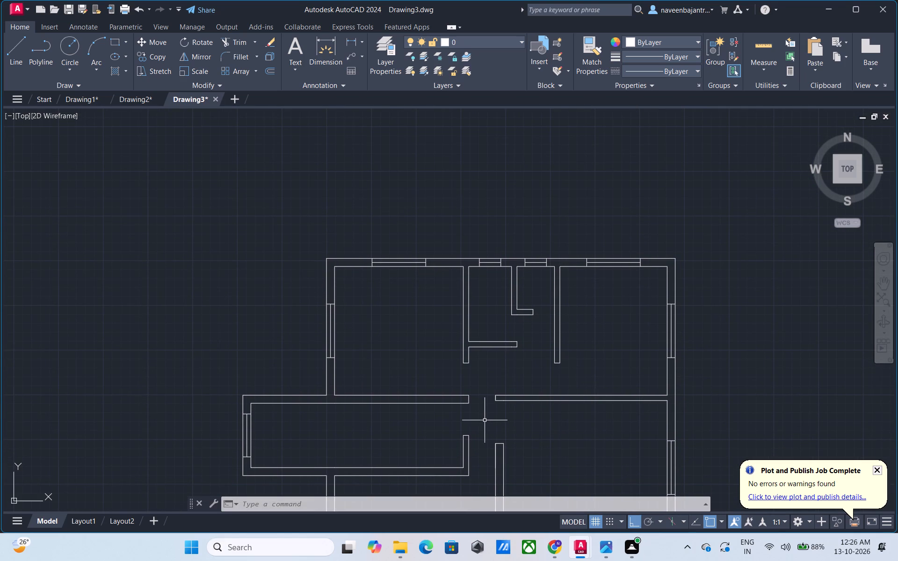
{"action": "middle_click_drag", "start_coordinate": [485, 420], "coordinate": [496, 384]}
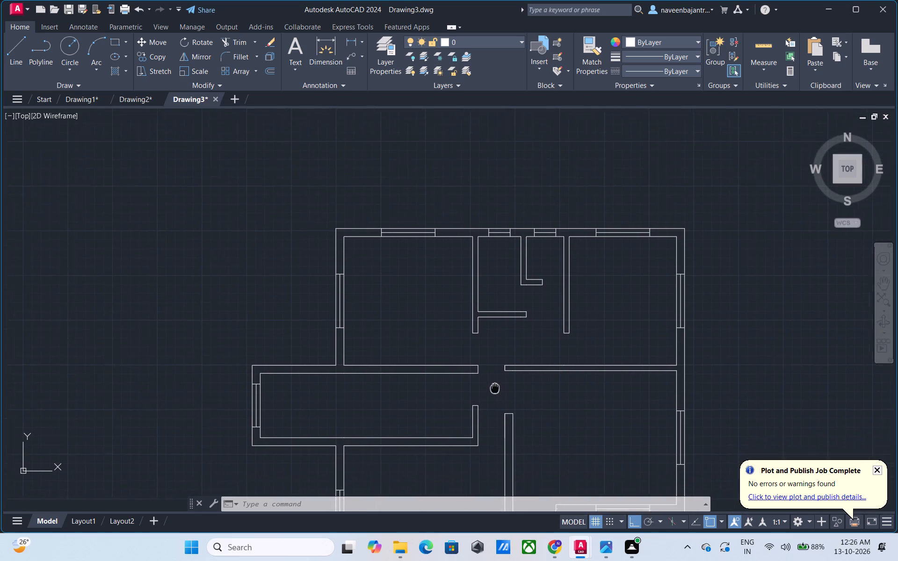
{"action": "middle_click_drag", "start_coordinate": [496, 384], "coordinate": [499, 372]}
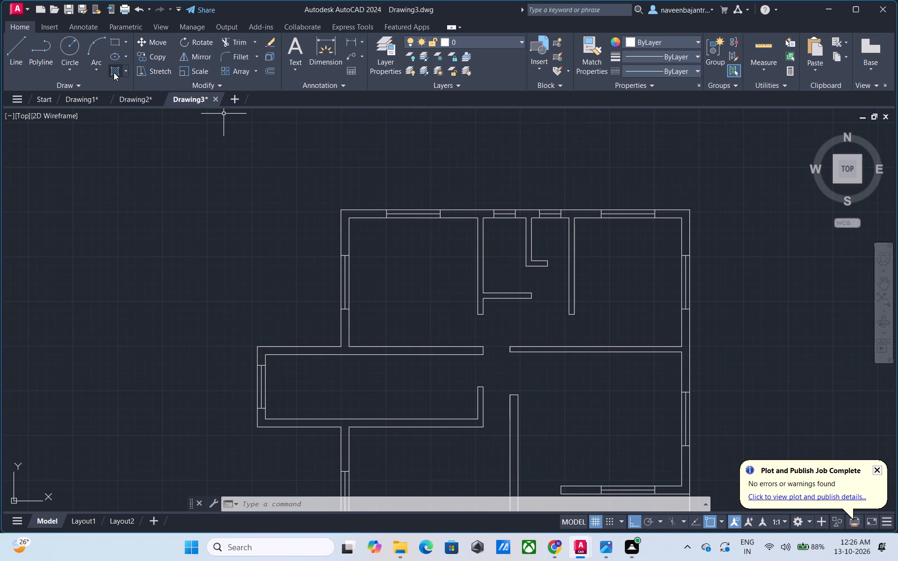
{"action": "left_click", "coordinate": [115, 73]}
{"action": "left_click", "coordinate": [116, 56]}
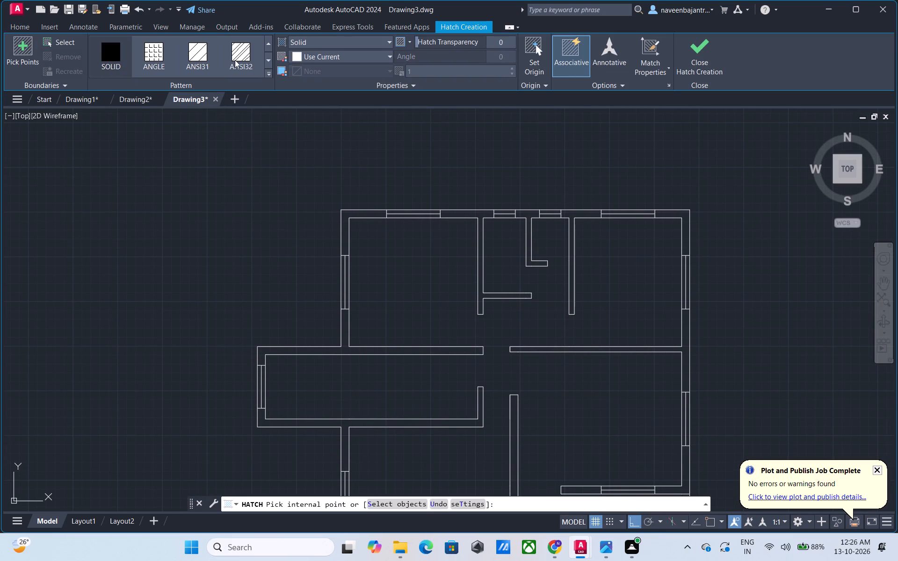
{"action": "left_click", "coordinate": [294, 58]}
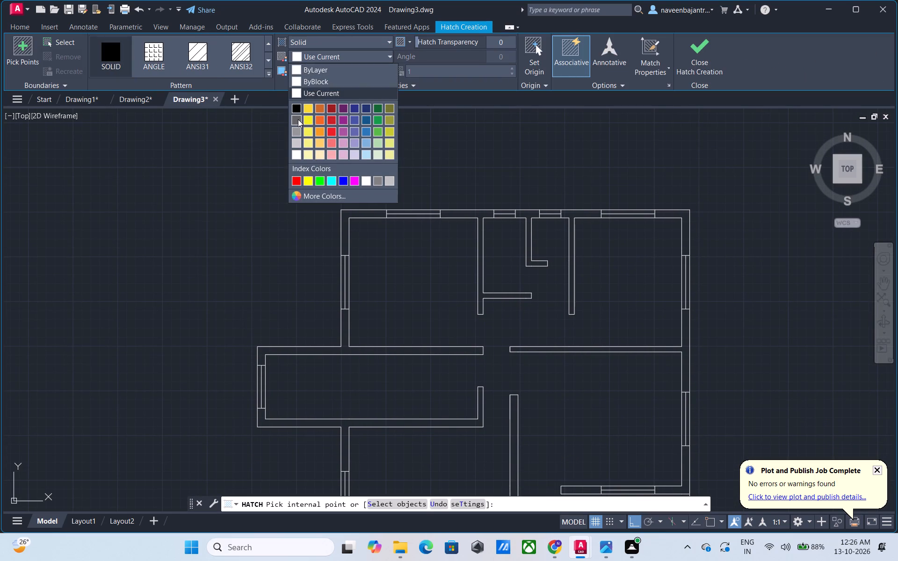
{"action": "left_click", "coordinate": [297, 120]}
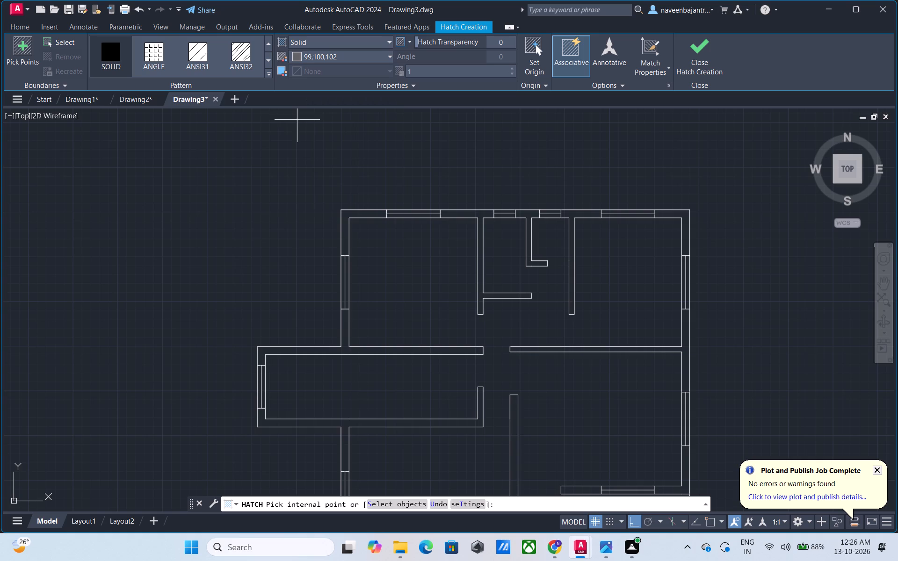
{"action": "left_click", "coordinate": [344, 215]}
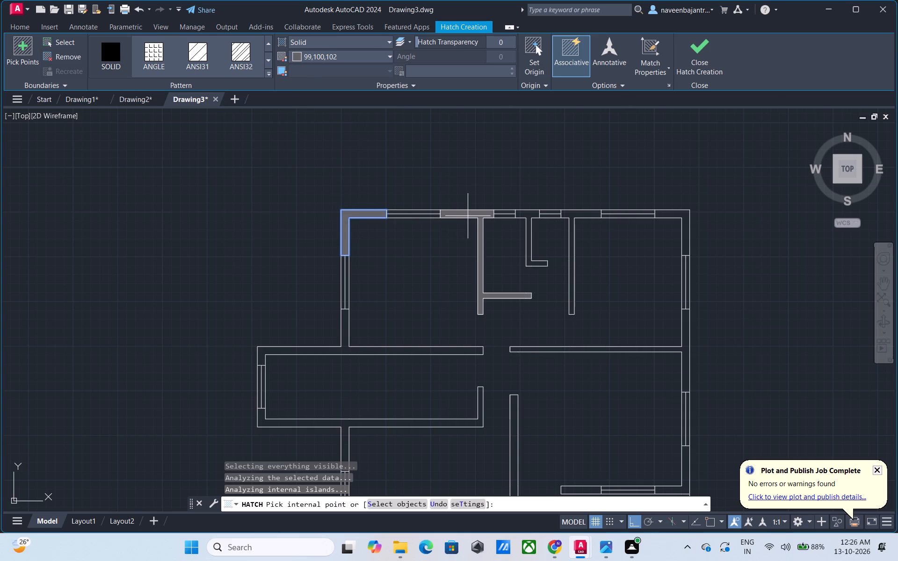
{"action": "left_click", "coordinate": [468, 216]}
{"action": "left_click", "coordinate": [528, 215]}
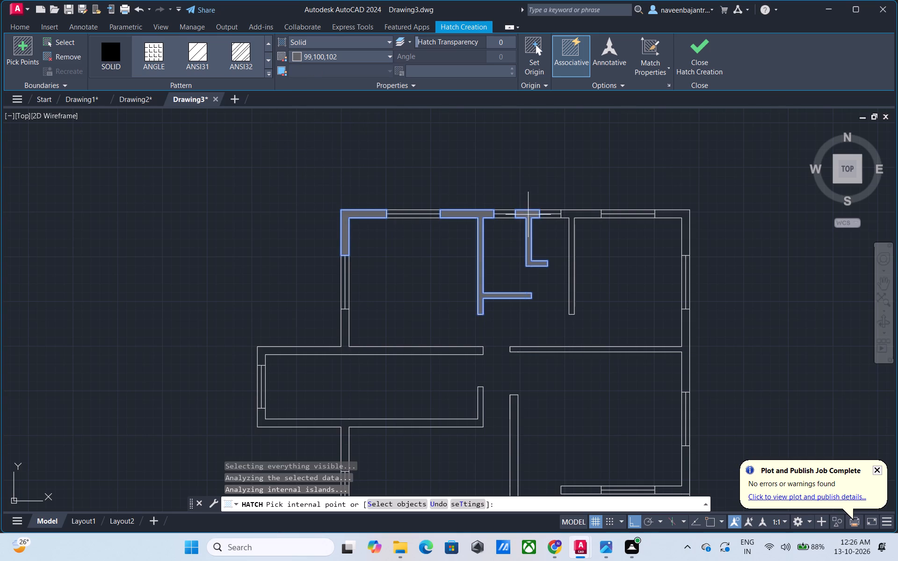
{"action": "left_click", "coordinate": [581, 215]}
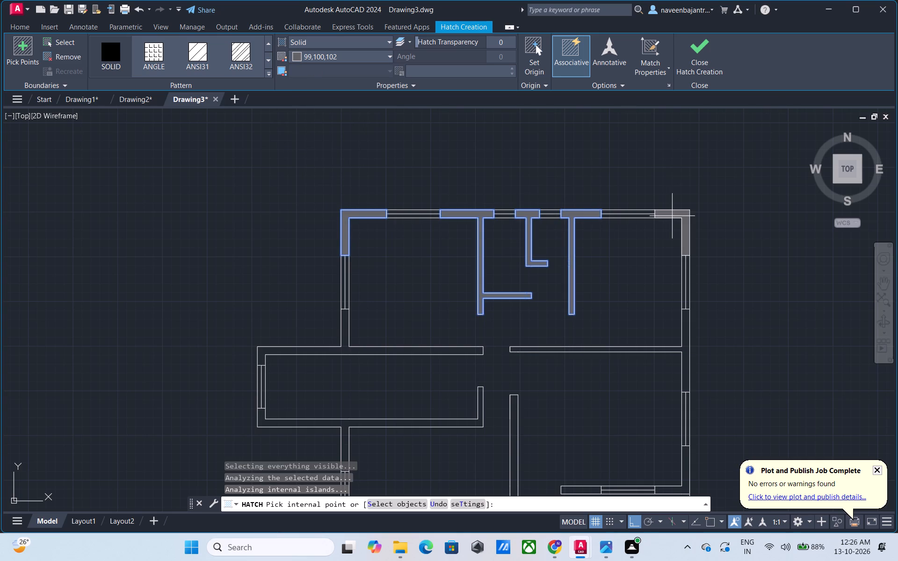
{"action": "left_click", "coordinate": [673, 216]}
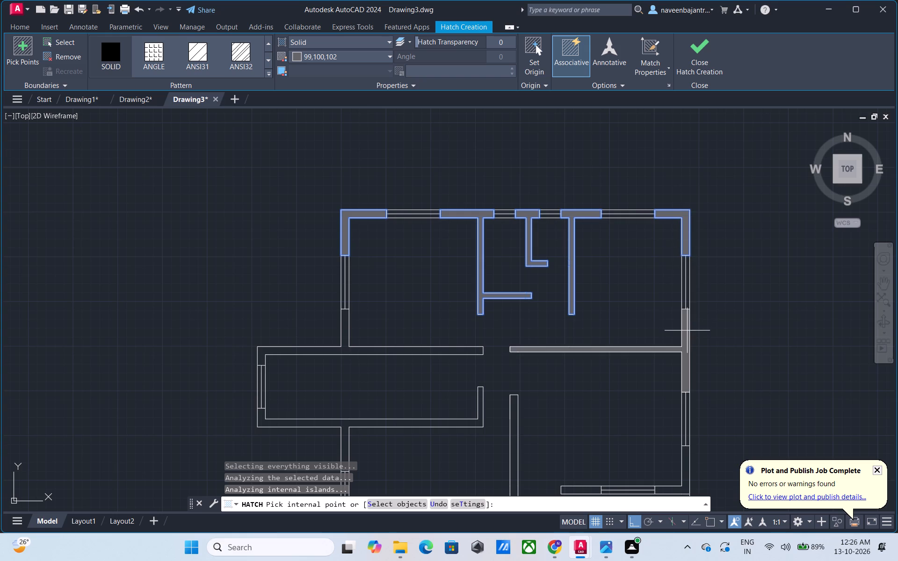
Add the same solid grey hatch to the middle cross walls, left projection, lower-left room and lower-right room walls, leaving window openings unfilled.
{"action": "left_click", "coordinate": [687, 331]}
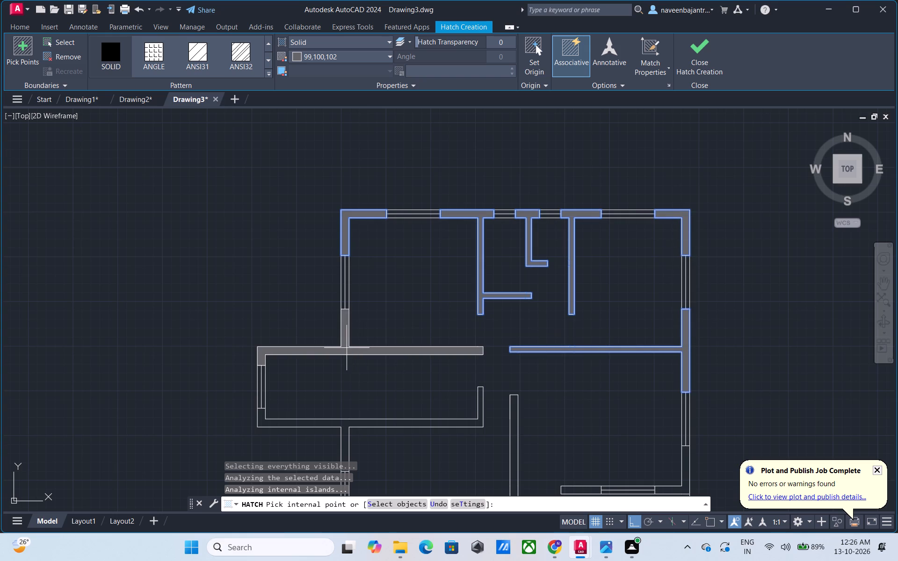
{"action": "left_click", "coordinate": [346, 348]}
{"action": "middle_click_drag", "start_coordinate": [364, 394], "coordinate": [412, 313]}
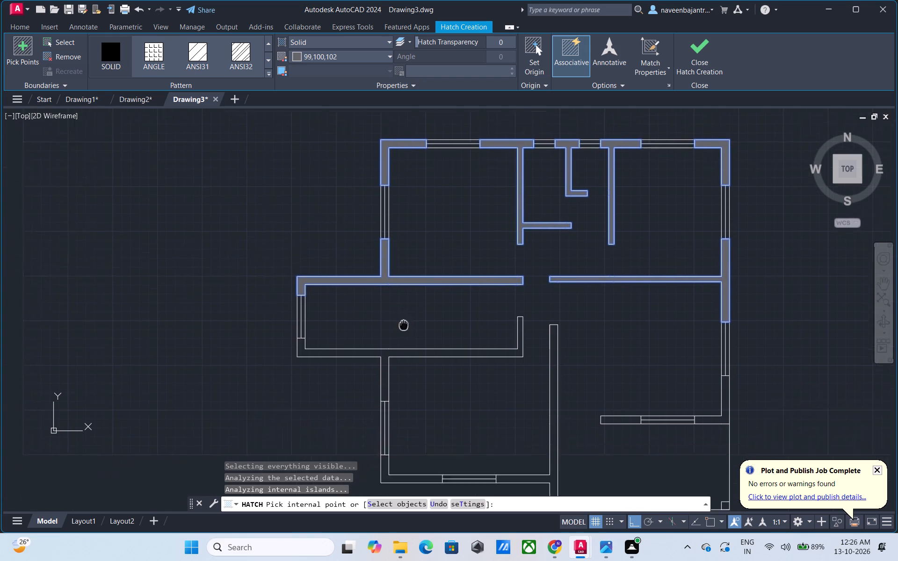
{"action": "middle_click_drag", "start_coordinate": [412, 313], "coordinate": [443, 273]}
{"action": "left_click", "coordinate": [425, 302]}
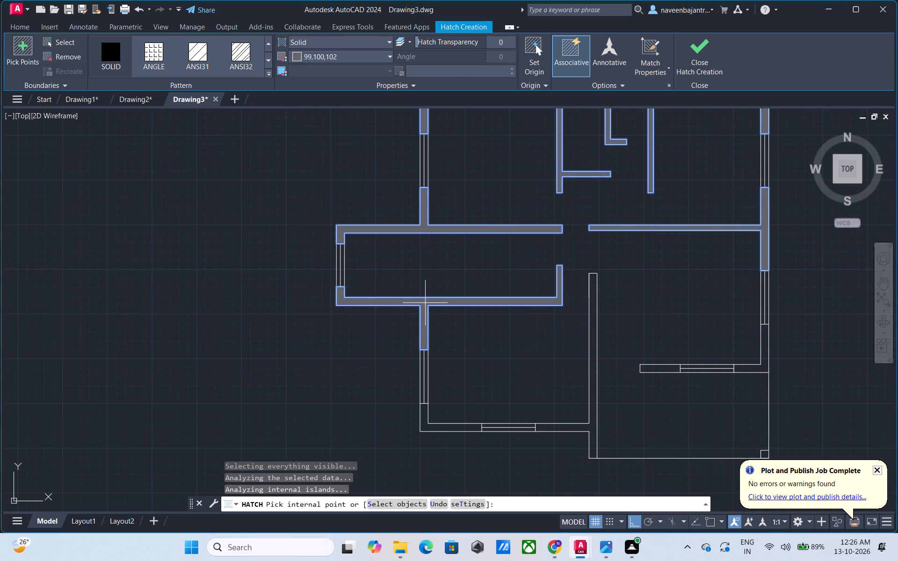
{"action": "left_click", "coordinate": [423, 414]}
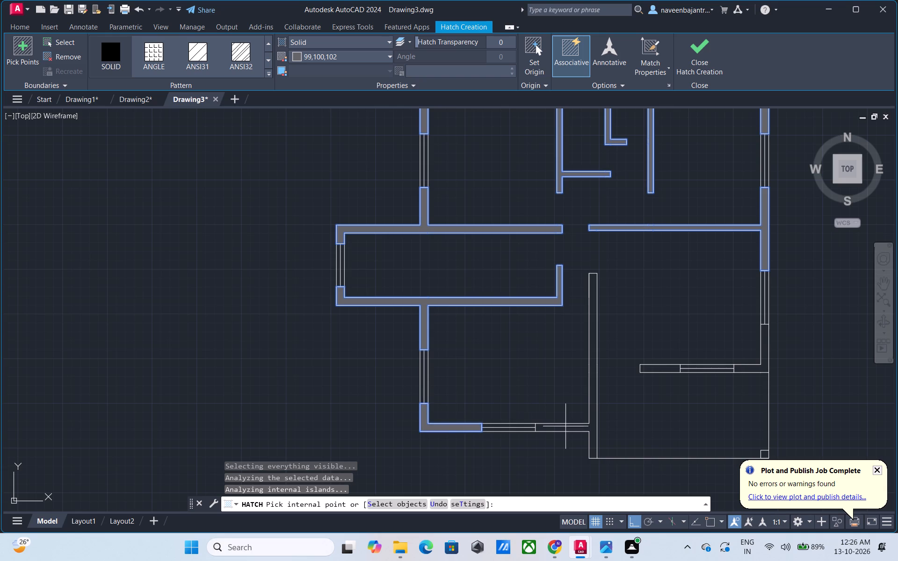
{"action": "left_click", "coordinate": [590, 429]}
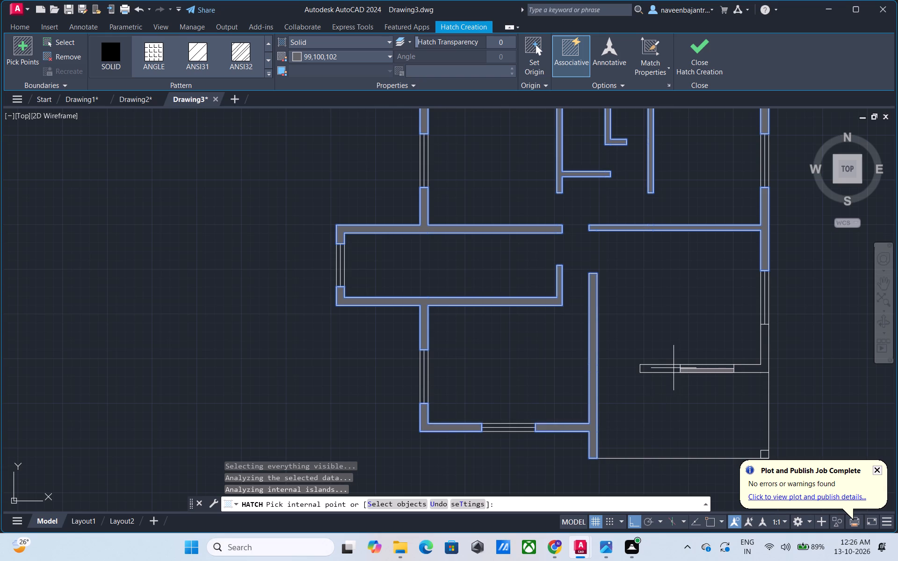
{"action": "left_click", "coordinate": [669, 368]}
{"action": "left_click", "coordinate": [761, 370]}
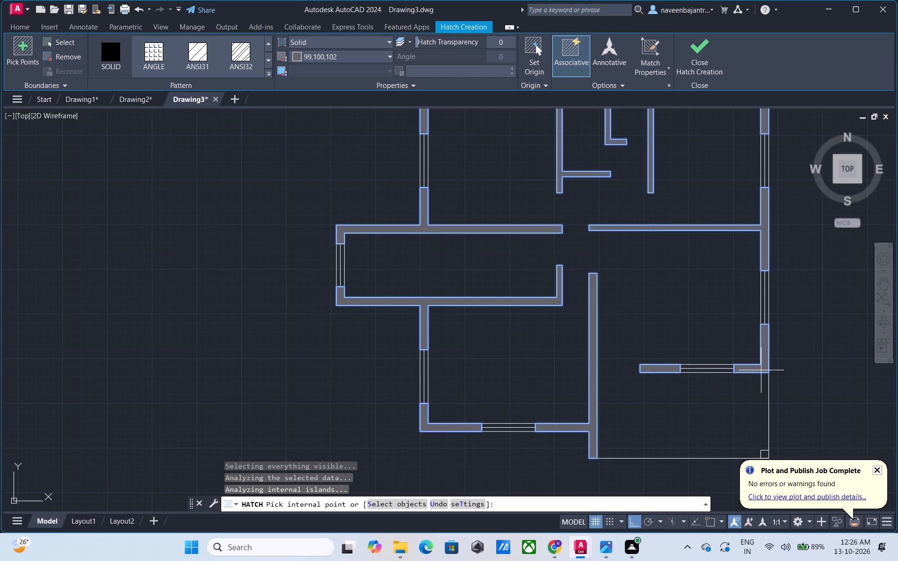
{"action": "scroll", "coordinate": [761, 370], "scroll_direction": "down", "scroll_amount": 3}
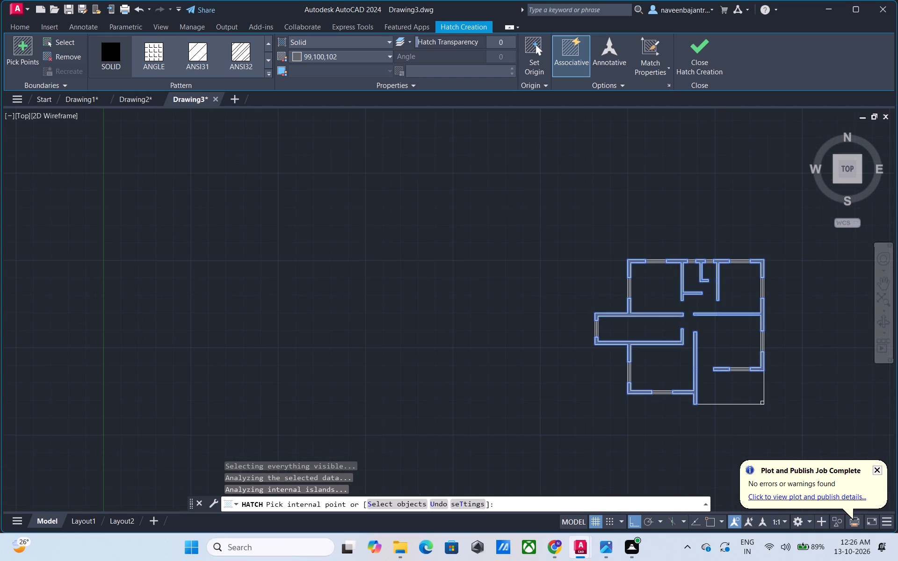
{"action": "key", "text": "Escape"}
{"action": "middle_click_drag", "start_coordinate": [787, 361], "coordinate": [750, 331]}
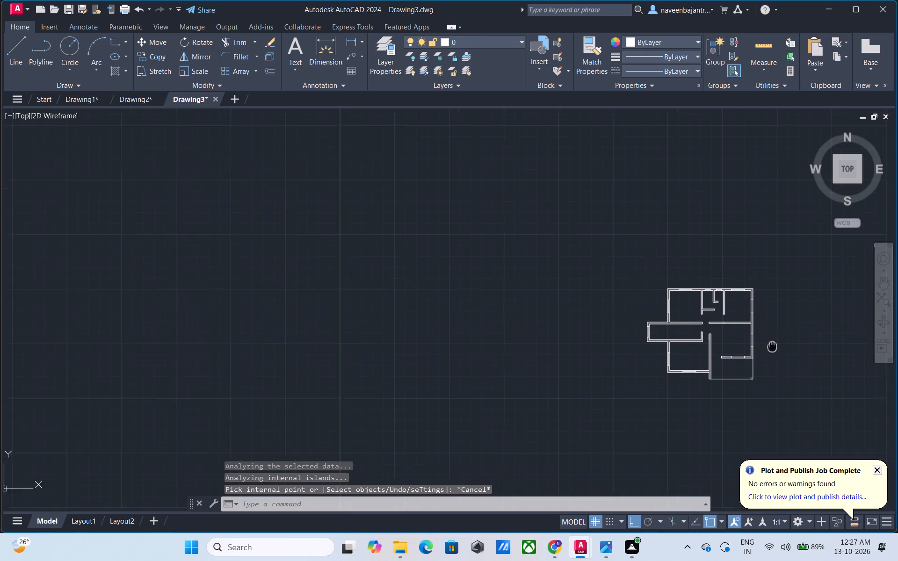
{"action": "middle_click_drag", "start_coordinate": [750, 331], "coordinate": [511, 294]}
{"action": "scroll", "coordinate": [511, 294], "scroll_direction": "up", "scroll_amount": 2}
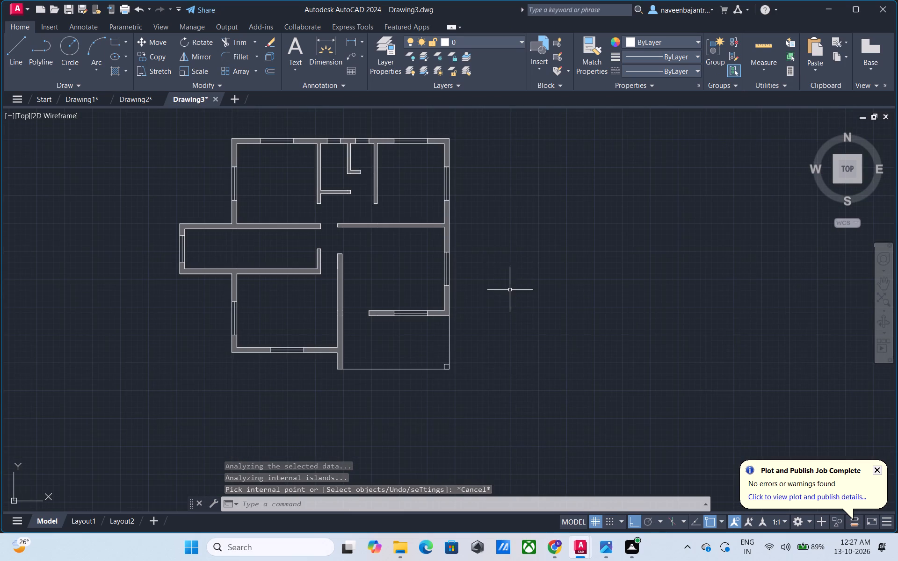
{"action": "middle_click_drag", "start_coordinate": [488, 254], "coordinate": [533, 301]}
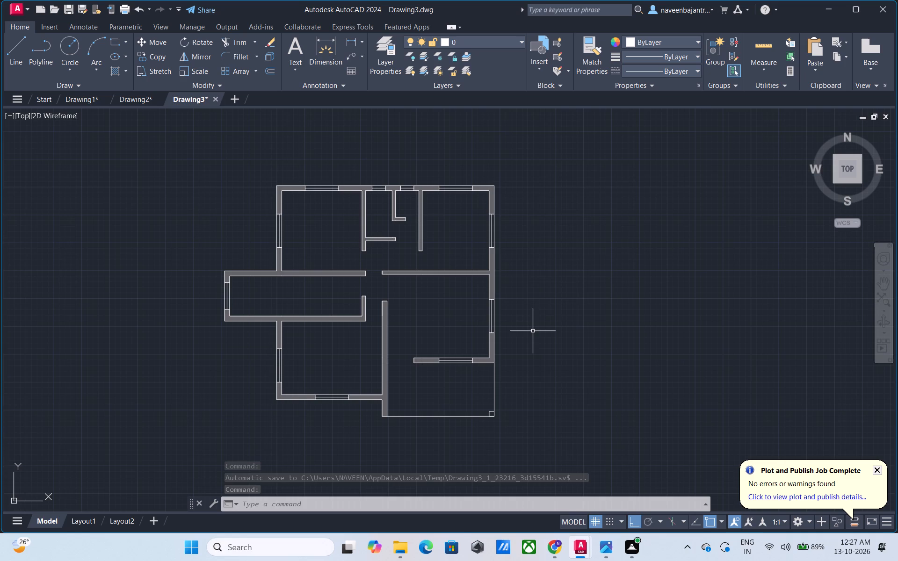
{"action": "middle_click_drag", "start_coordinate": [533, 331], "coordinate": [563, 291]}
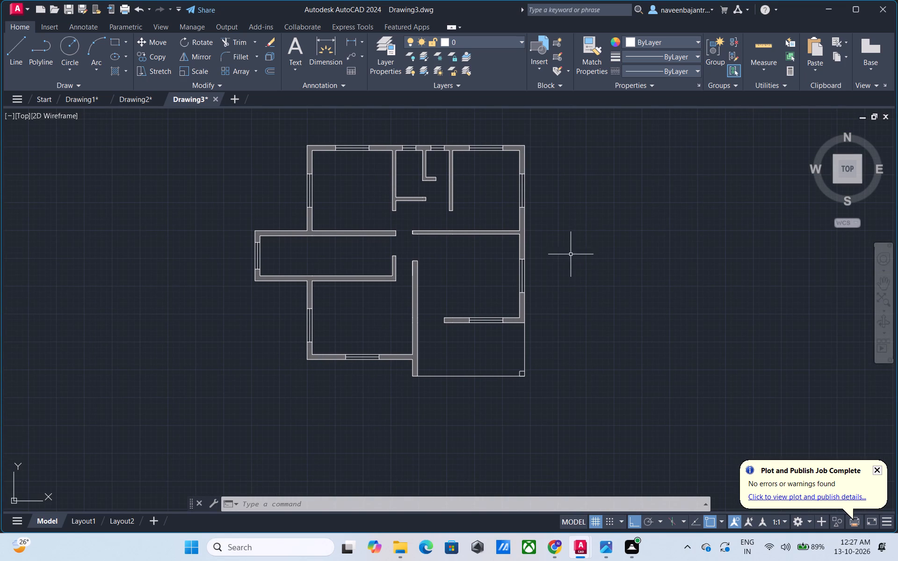
Insert the Bed - Queen block from DesignCenter's Home - Space Planner blocks into the empty area left of the floor plan.
{"action": "scroll", "coordinate": [571, 246], "scroll_direction": "up", "scroll_amount": 1}
{"action": "middle_click_drag", "start_coordinate": [571, 240], "coordinate": [605, 264]}
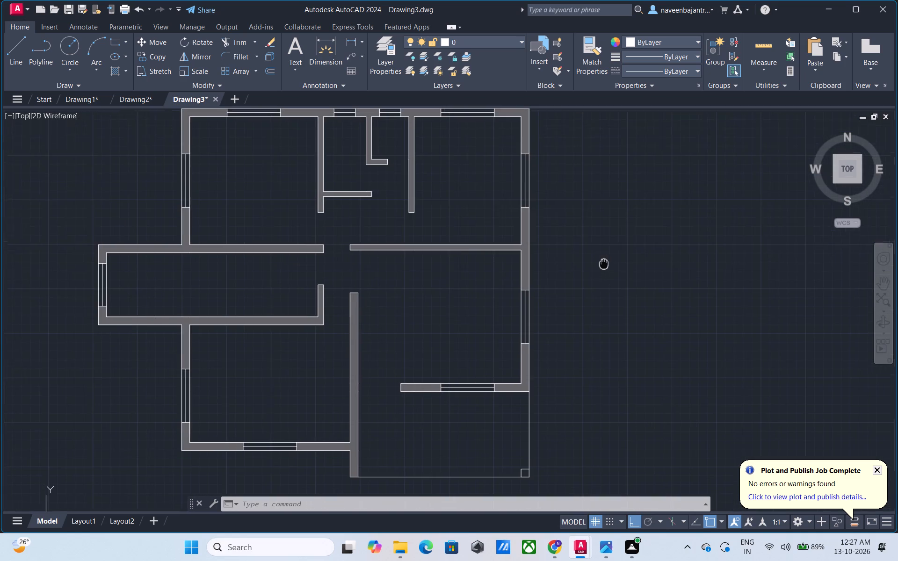
{"action": "middle_click_drag", "start_coordinate": [605, 264], "coordinate": [670, 272]}
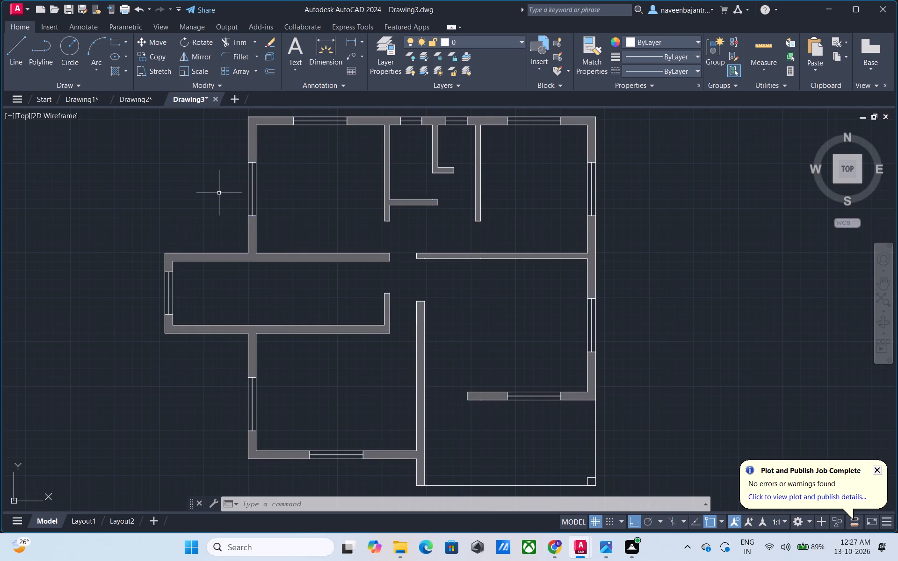
{"action": "type", "text": "DC"}
{"action": "key", "text": "space"}
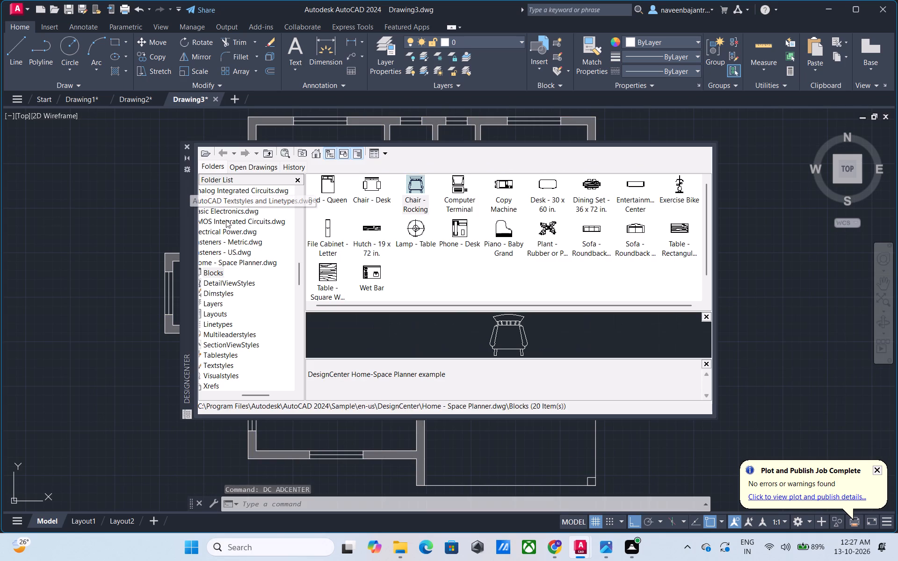
{"action": "left_click_drag", "start_coordinate": [326, 189], "coordinate": [102, 219]}
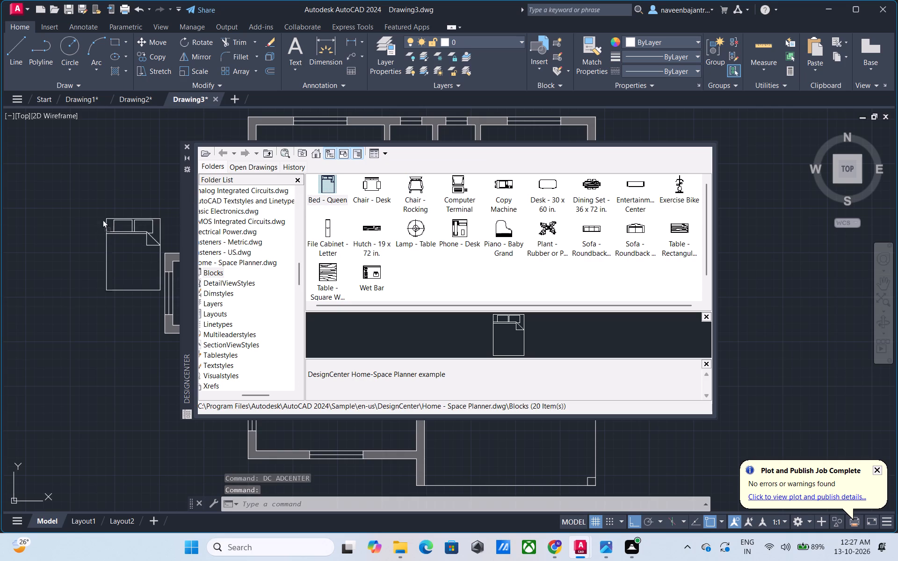
{"action": "left_click_drag", "start_coordinate": [102, 219], "coordinate": [80, 211]}
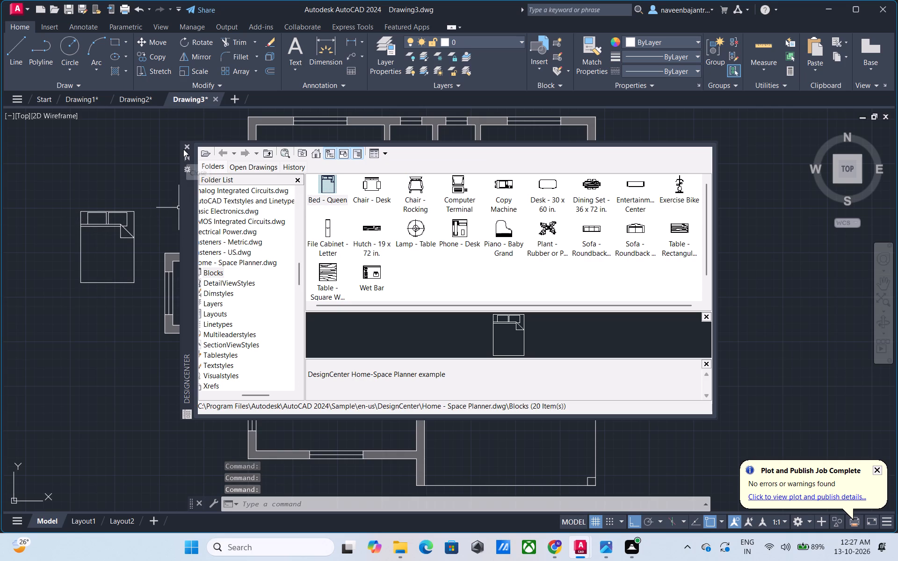
{"action": "left_click", "coordinate": [185, 147]}
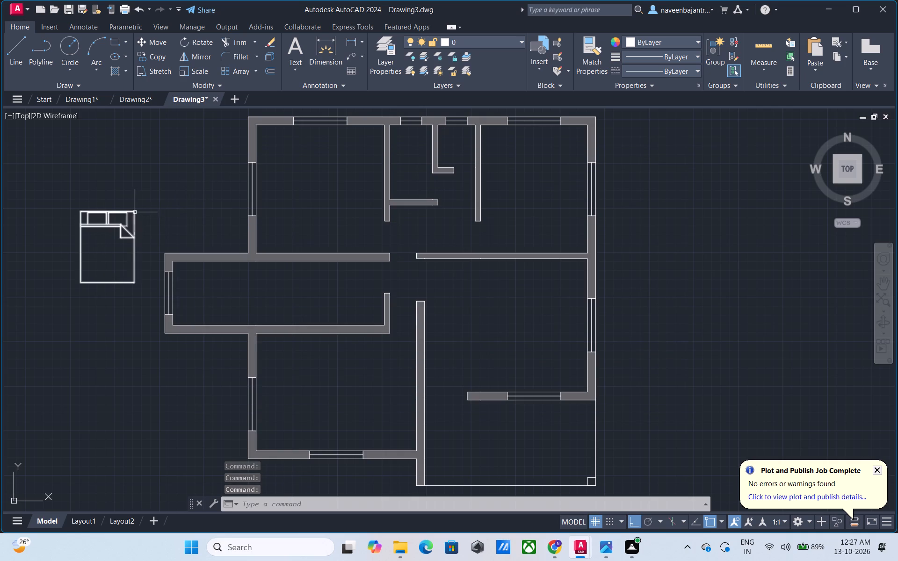
With Ortho off, copy the queen bed into the upper-left and upper-right rooms, with its headboard just below each top-wall window.
{"action": "left_click", "coordinate": [134, 212]}
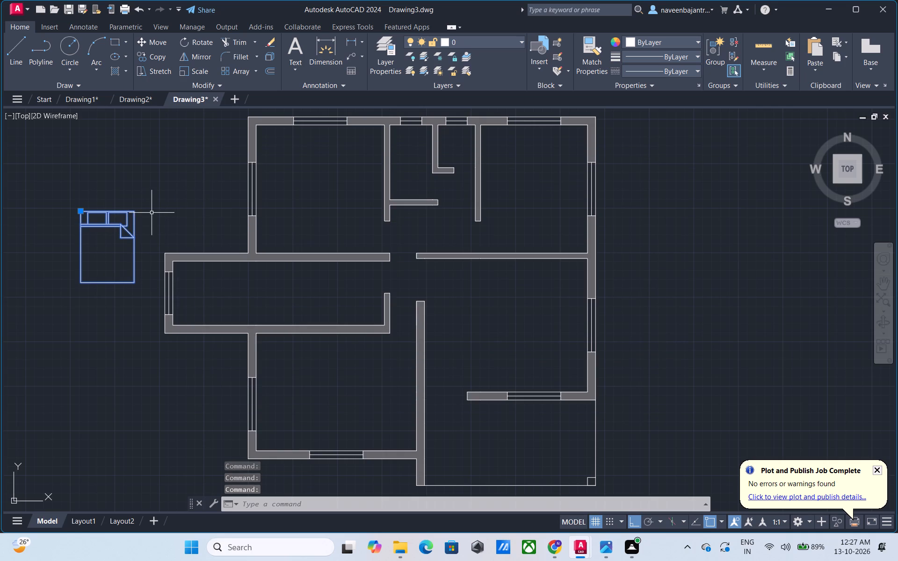
{"action": "type", "text": "CO"}
{"action": "key", "text": "space"}
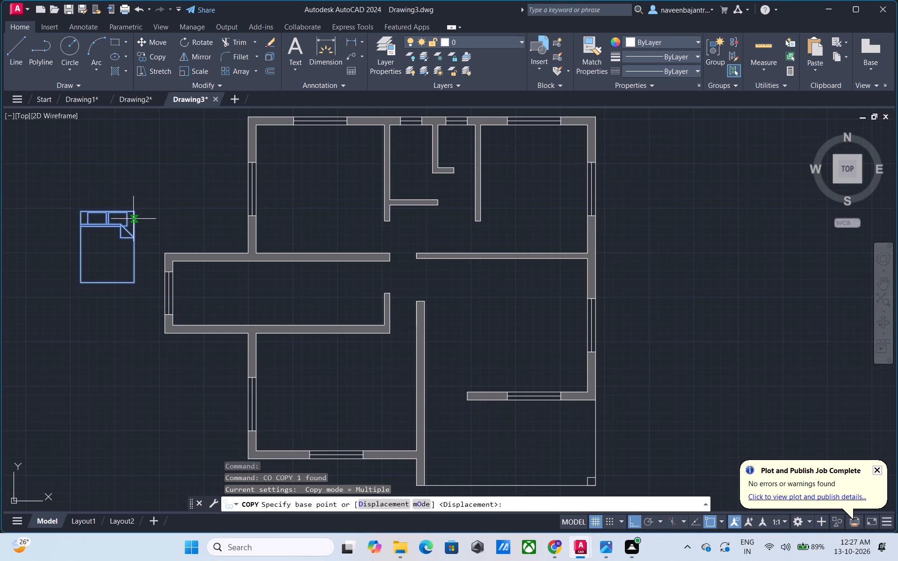
{"action": "left_click", "coordinate": [133, 214]}
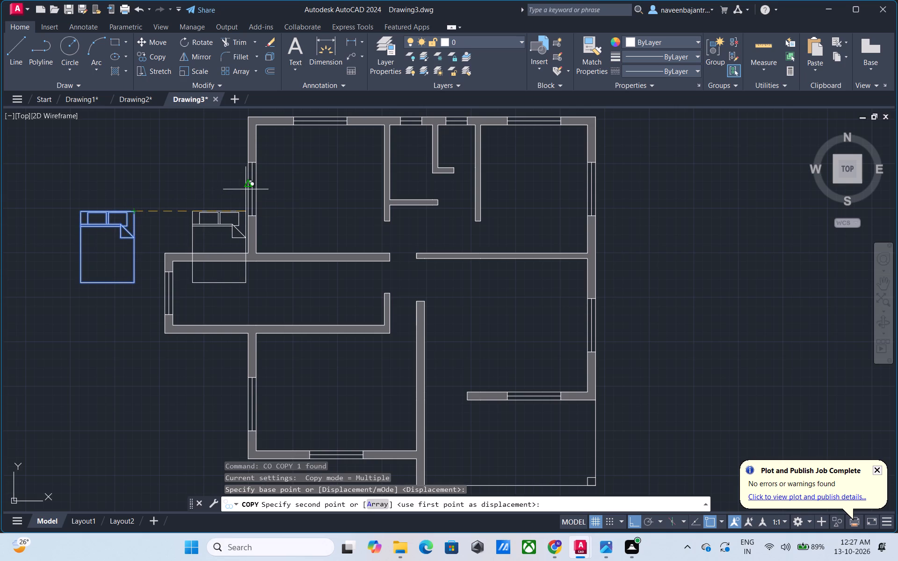
{"action": "key", "text": "F8"}
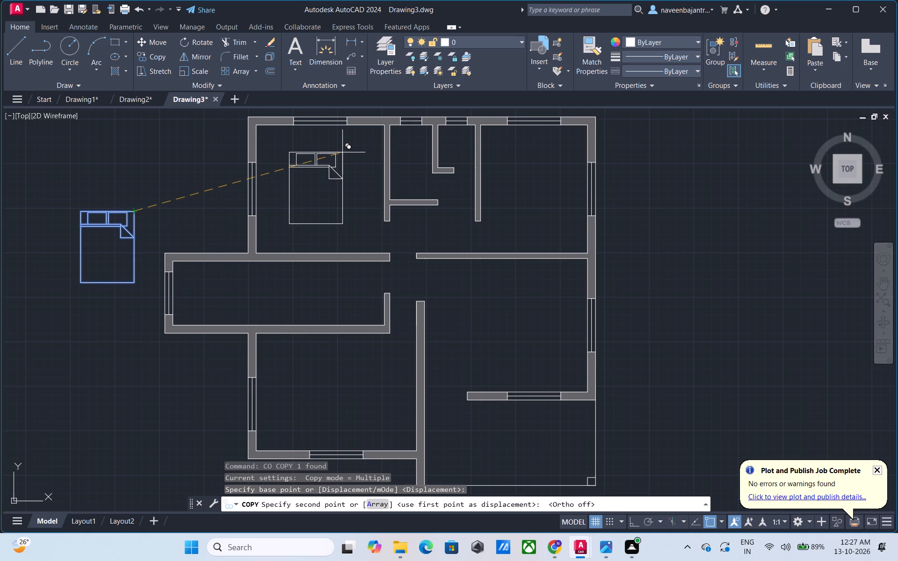
{"action": "middle_click_drag", "start_coordinate": [342, 152], "coordinate": [341, 206]}
{"action": "scroll", "coordinate": [341, 206], "scroll_direction": "up", "scroll_amount": 2}
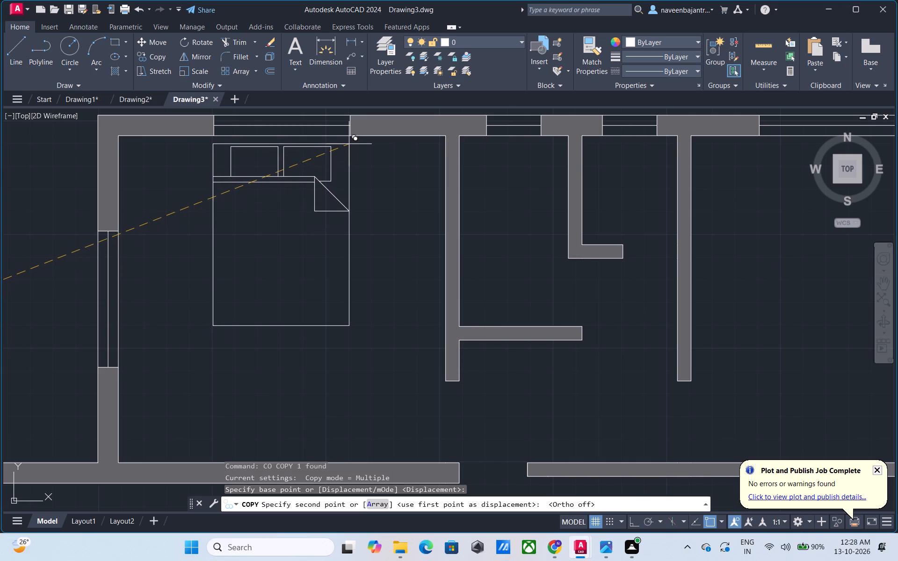
{"action": "left_click", "coordinate": [349, 143]}
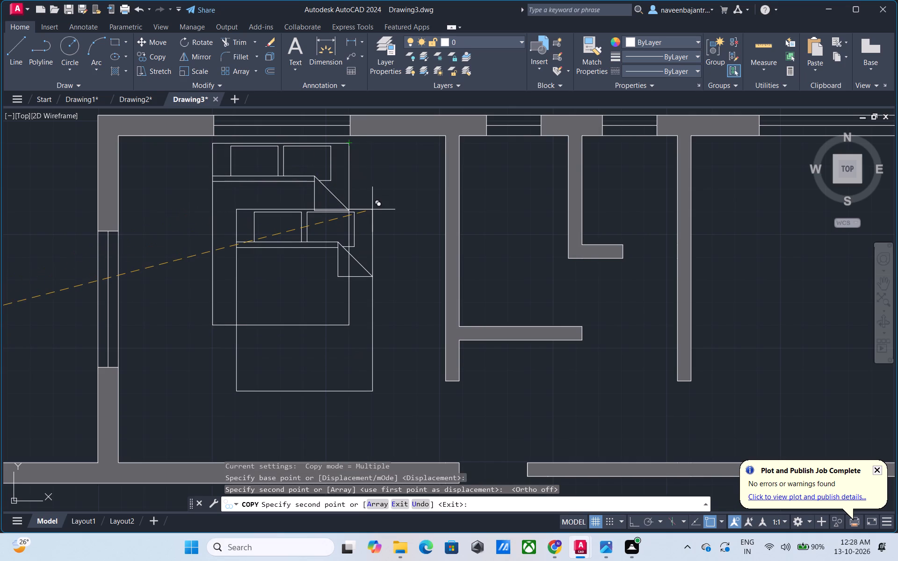
{"action": "scroll", "coordinate": [826, 200], "scroll_direction": "down", "scroll_amount": 1}
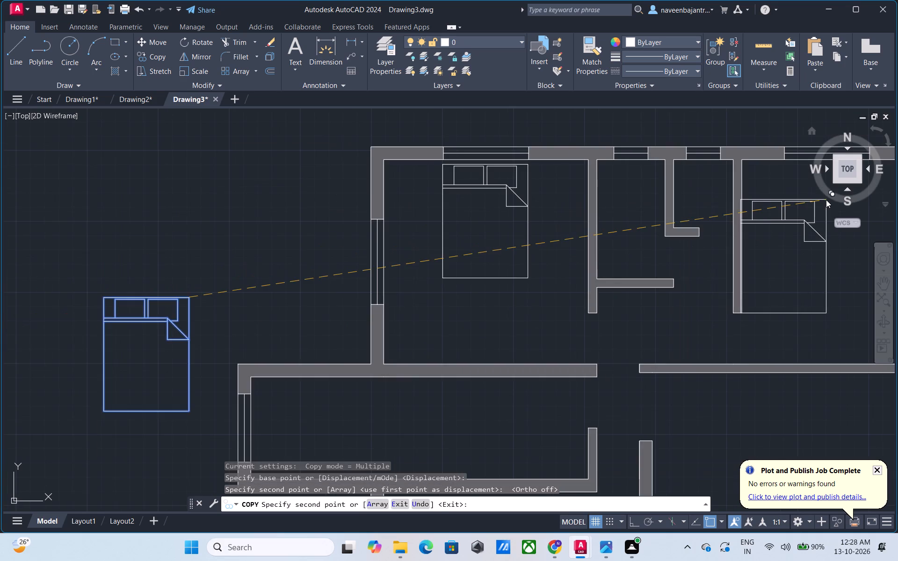
{"action": "middle_click_drag", "start_coordinate": [826, 200], "coordinate": [519, 216]}
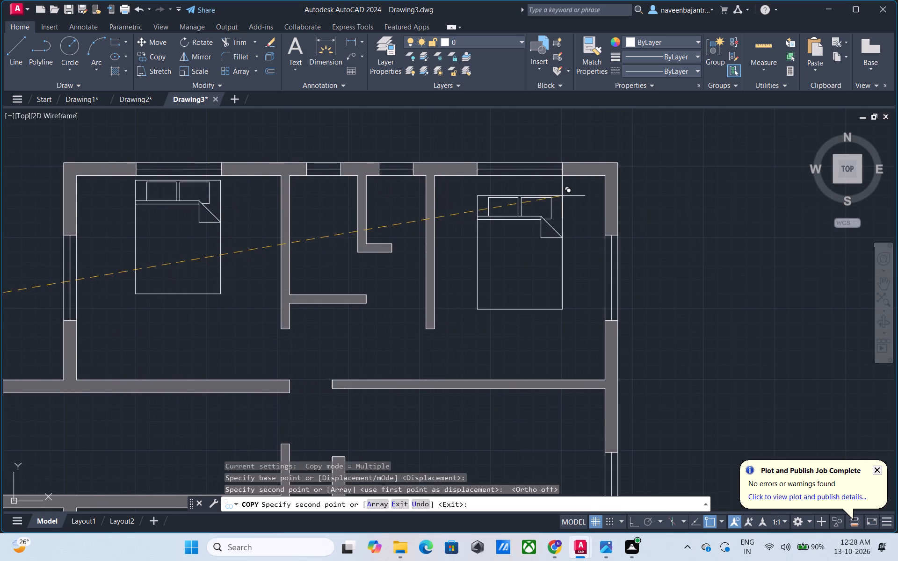
{"action": "scroll", "coordinate": [562, 195], "scroll_direction": "up", "scroll_amount": 1}
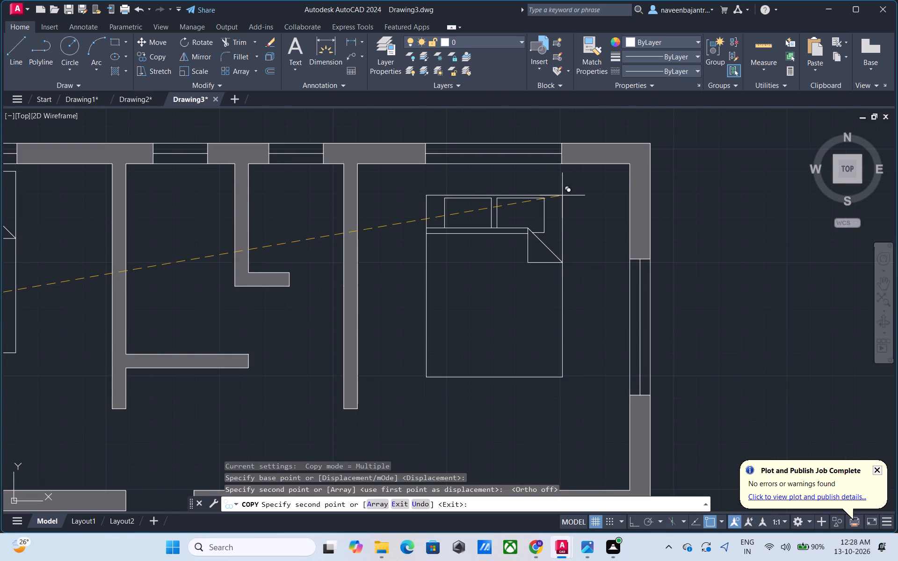
{"action": "scroll", "coordinate": [562, 195], "scroll_direction": "up", "scroll_amount": 1}
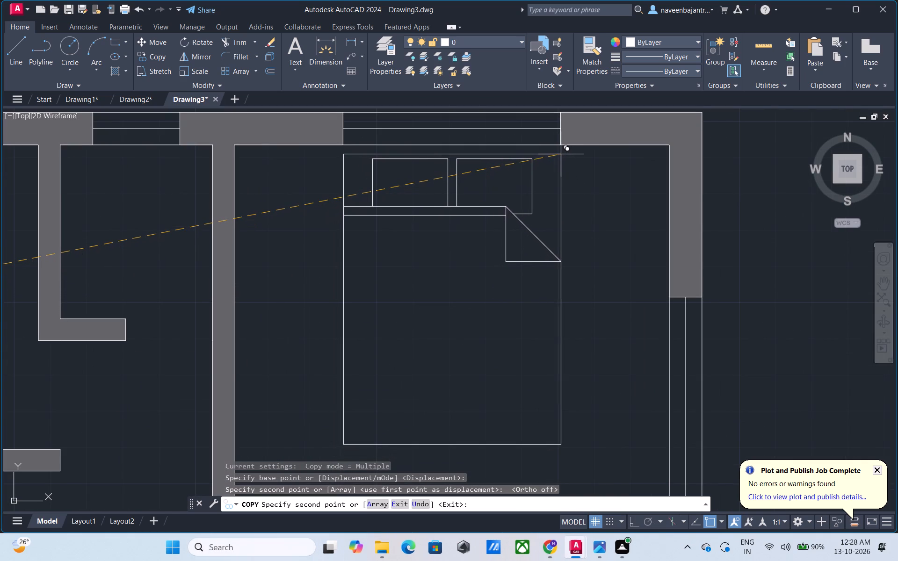
{"action": "left_click", "coordinate": [560, 153]}
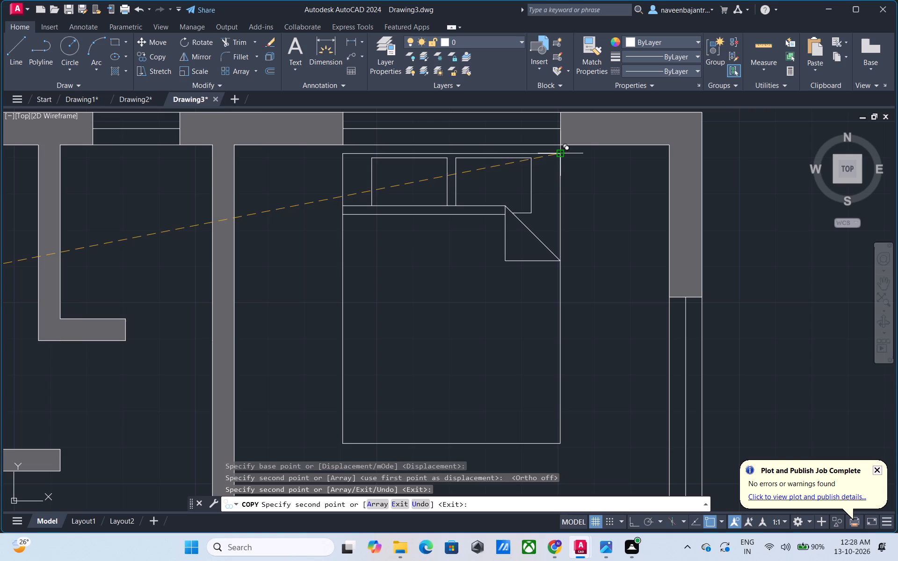
{"action": "key", "text": "Escape"}
Delete the original queen bed left outside the floor plan.
{"action": "scroll", "coordinate": [582, 195], "scroll_direction": "down", "scroll_amount": 3}
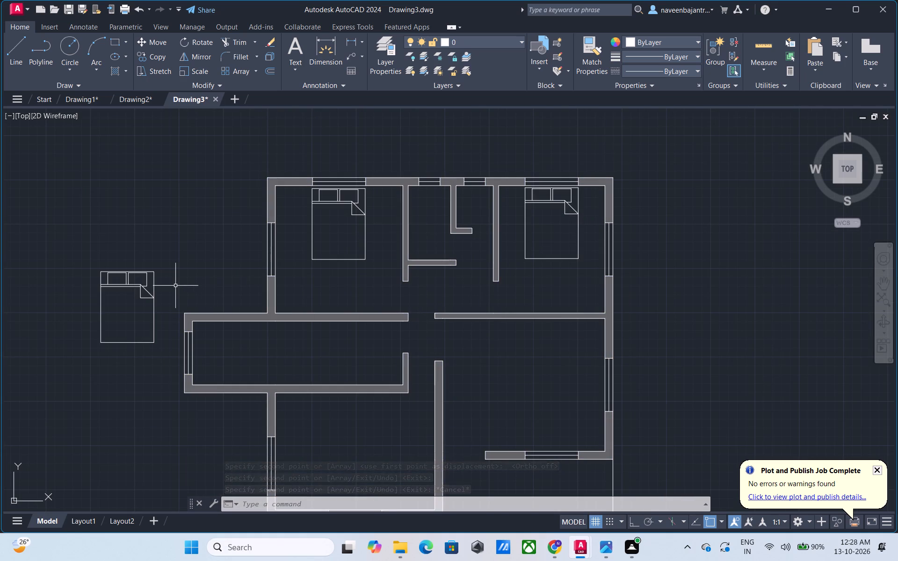
{"action": "left_click", "coordinate": [155, 283]}
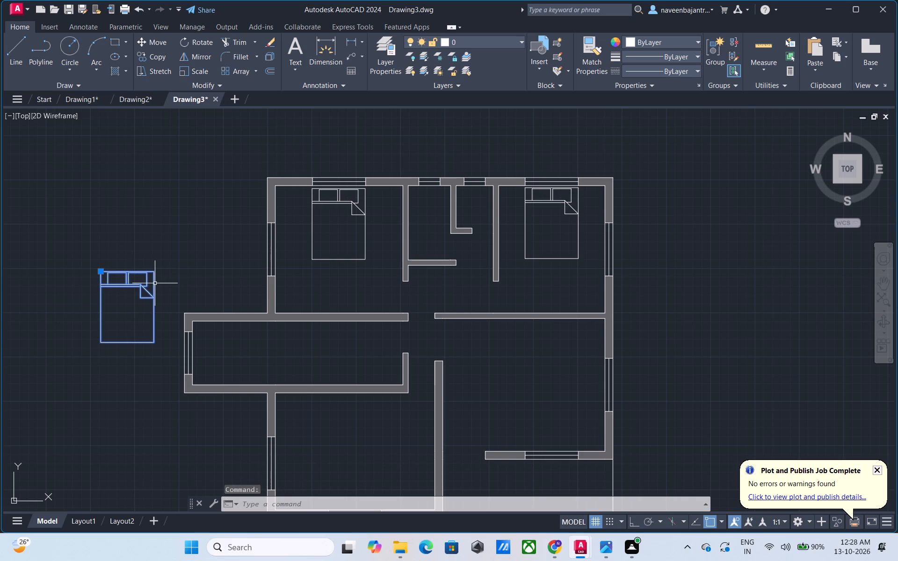
{"action": "key", "text": "Delete"}
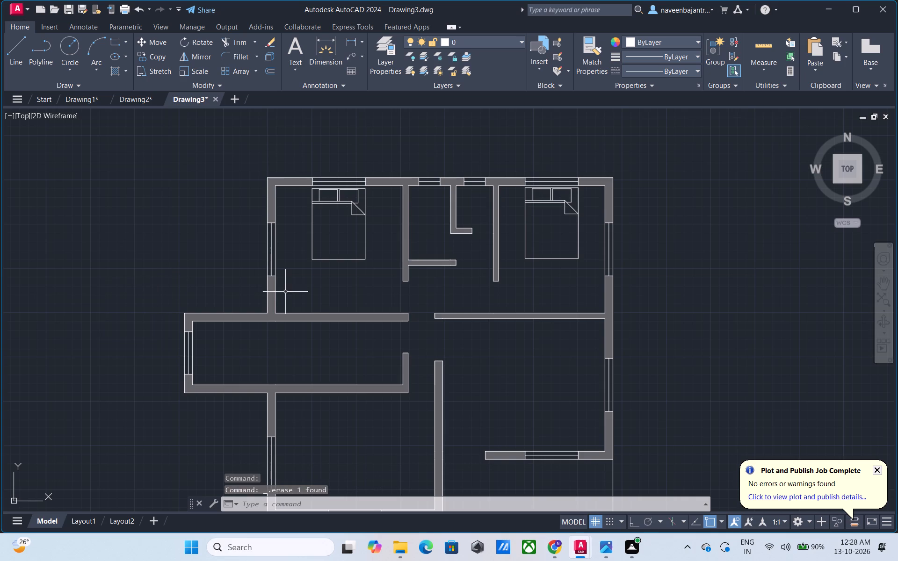
{"action": "key", "text": "Escape"}
Insert the Lamp - Table block from DesignCenter's Home - Space Planner blocks into the empty area left of the floor plan.
{"action": "type", "text": "DC"}
{"action": "key", "text": "space"}
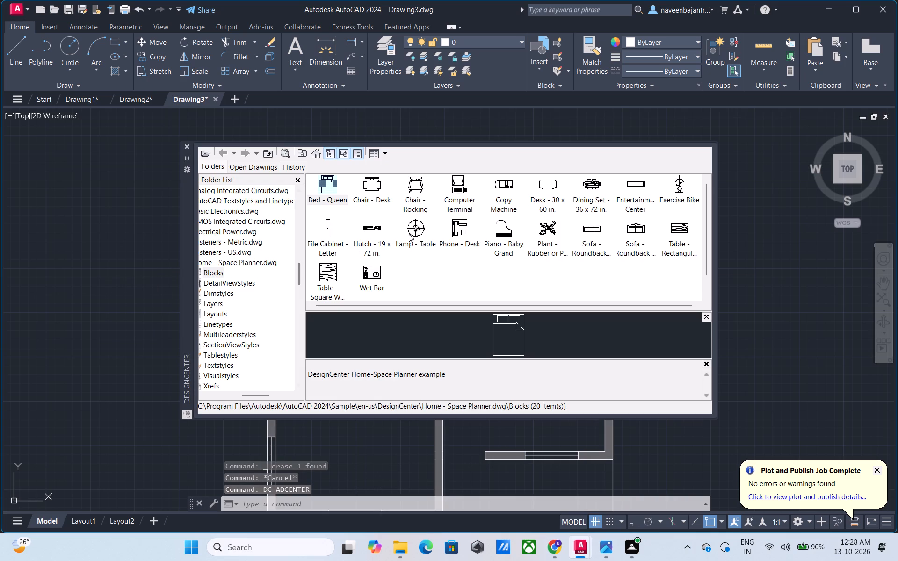
{"action": "left_click_drag", "start_coordinate": [413, 226], "coordinate": [136, 252]}
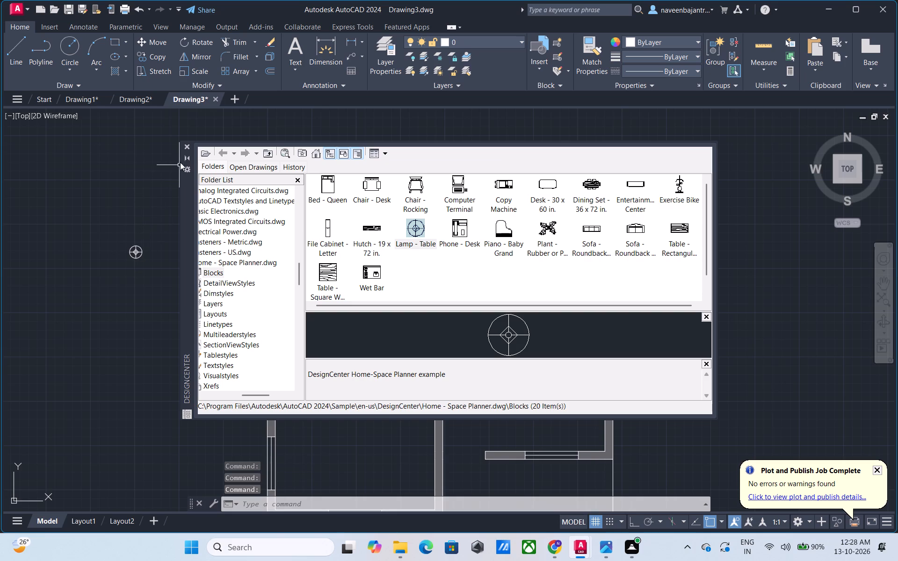
{"action": "left_click", "coordinate": [185, 146]}
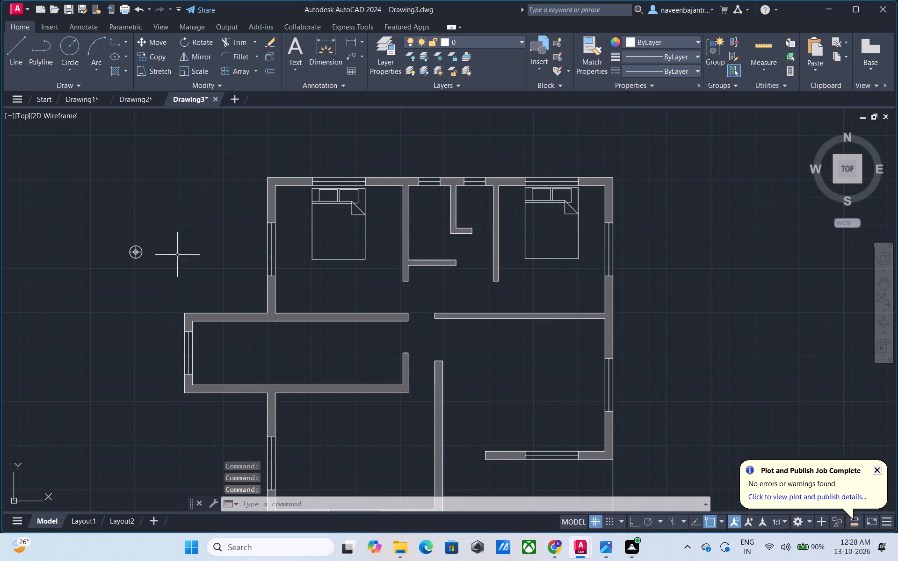
Copy the table lamp from its centre to both sides of the bed's head in the upper-left room.
{"action": "left_click", "coordinate": [138, 252]}
{"action": "type", "text": "CO"}
{"action": "key", "text": "space"}
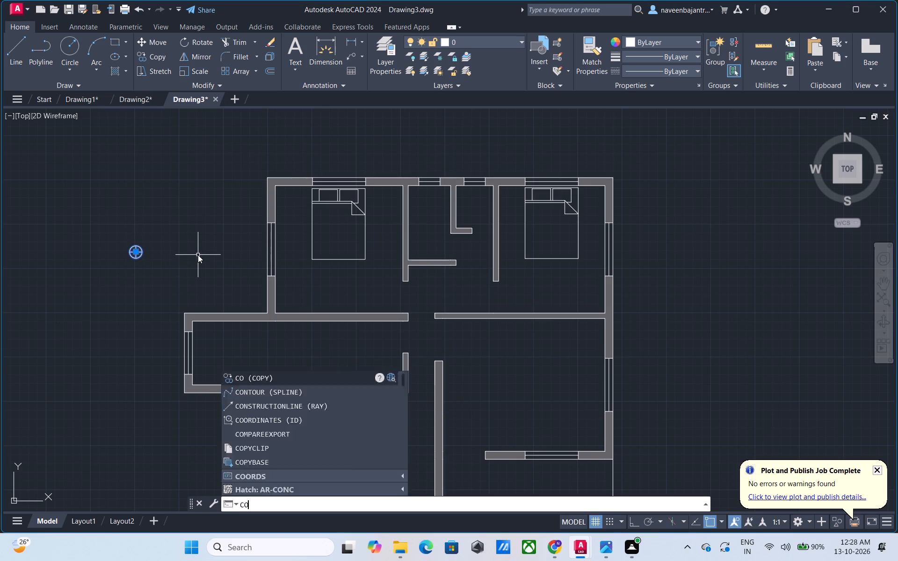
{"action": "scroll", "coordinate": [131, 251], "scroll_direction": "up", "scroll_amount": 1}
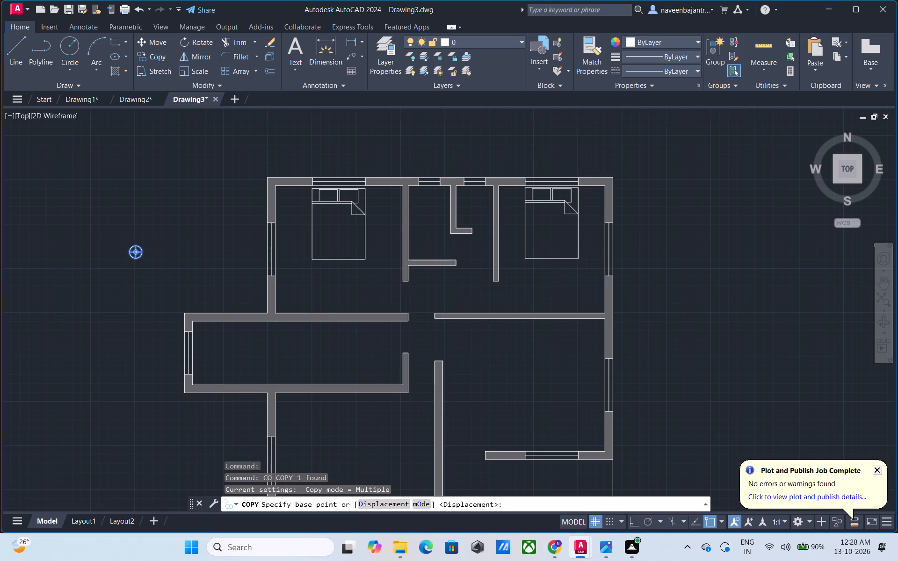
{"action": "scroll", "coordinate": [131, 251], "scroll_direction": "up", "scroll_amount": 2}
{"action": "left_click", "coordinate": [145, 255]}
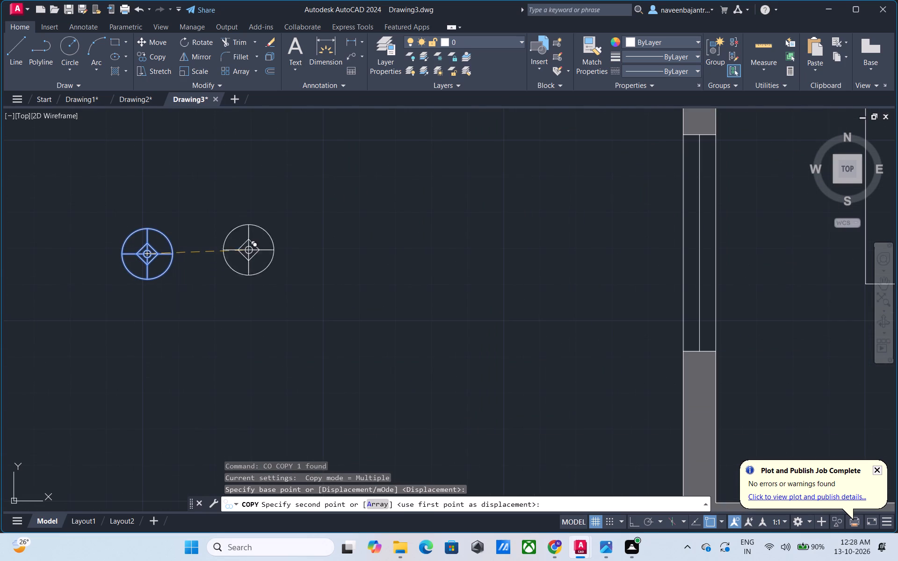
{"action": "scroll", "coordinate": [413, 230], "scroll_direction": "down", "scroll_amount": 1}
{"action": "middle_click_drag", "start_coordinate": [413, 230], "coordinate": [208, 323]}
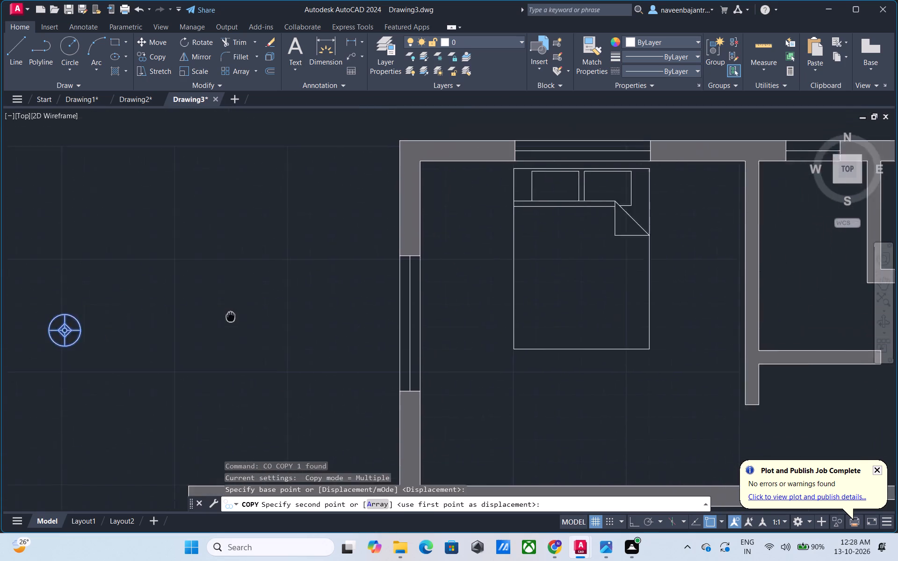
{"action": "middle_click_drag", "start_coordinate": [208, 323], "coordinate": [144, 339]}
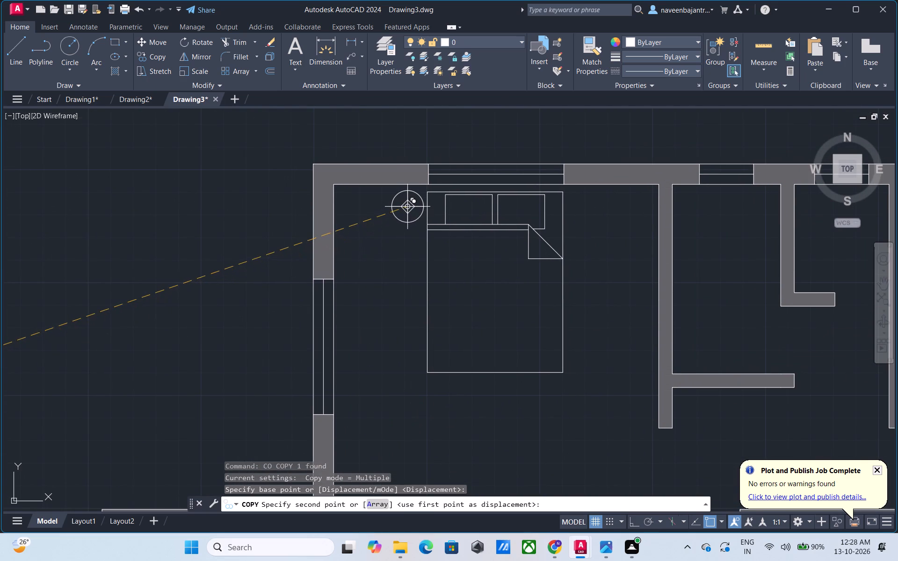
{"action": "scroll", "coordinate": [407, 207], "scroll_direction": "up", "scroll_amount": 2}
{"action": "left_click", "coordinate": [401, 207]}
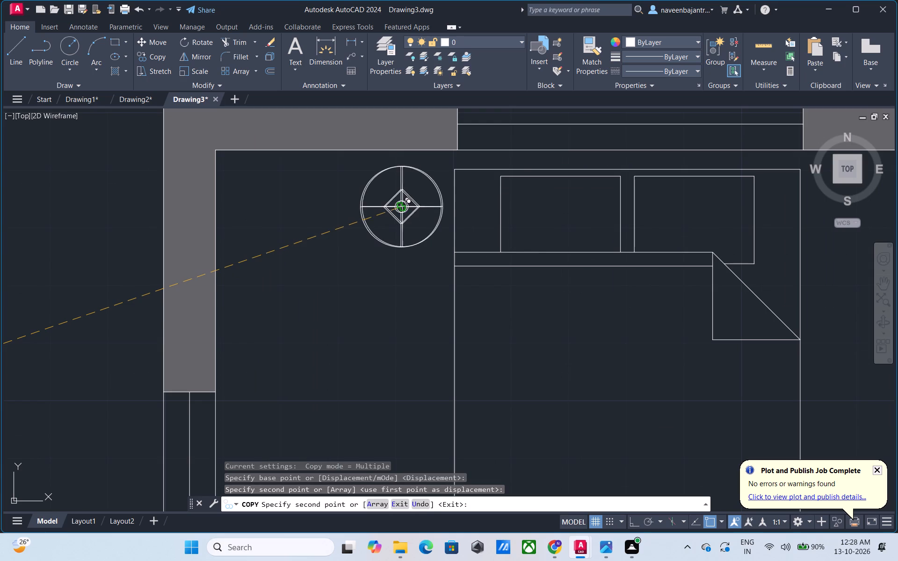
{"action": "middle_click_drag", "start_coordinate": [513, 211], "coordinate": [286, 230]}
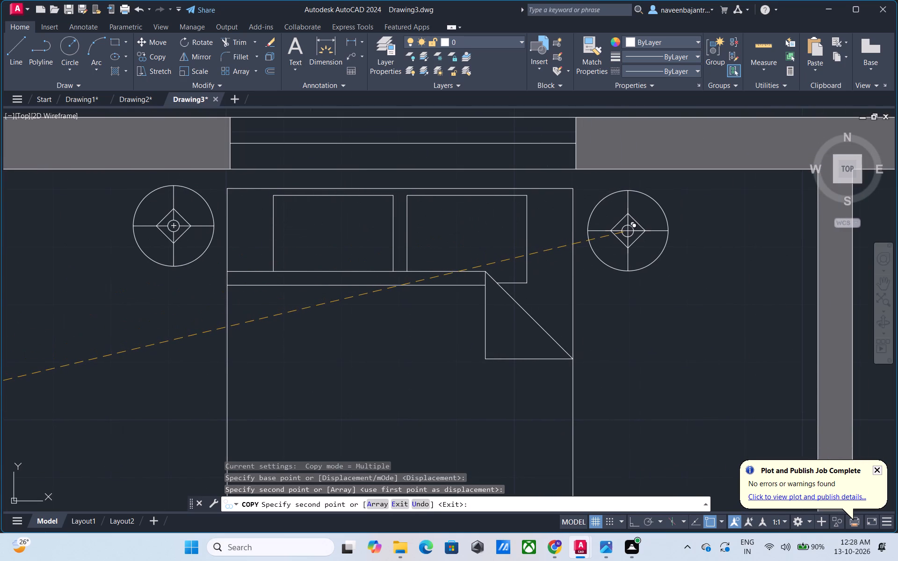
{"action": "left_click", "coordinate": [628, 231]}
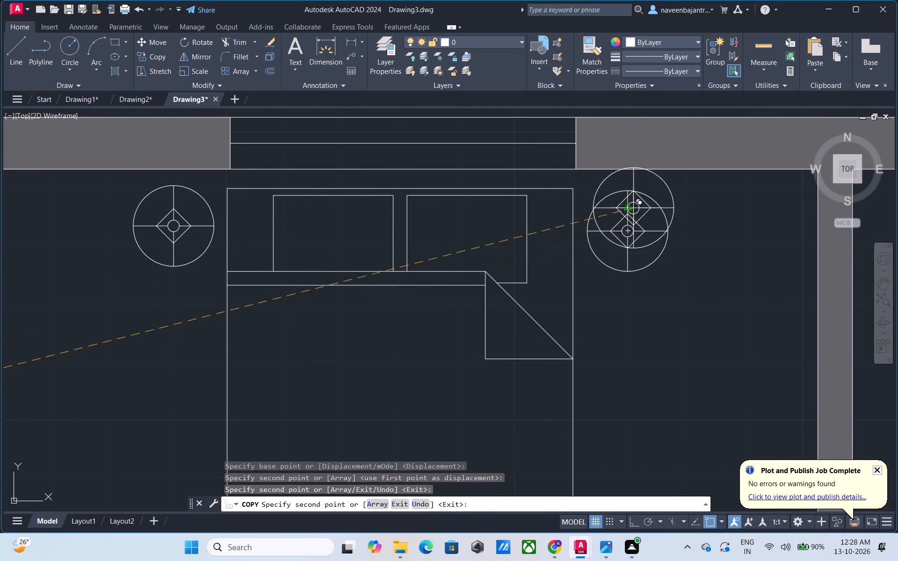
Copy the table lamp to both sides of the bed's head in the upper-right room.
{"action": "scroll", "coordinate": [652, 208], "scroll_direction": "down", "scroll_amount": 3}
{"action": "middle_click_drag", "start_coordinate": [804, 238], "coordinate": [429, 280]}
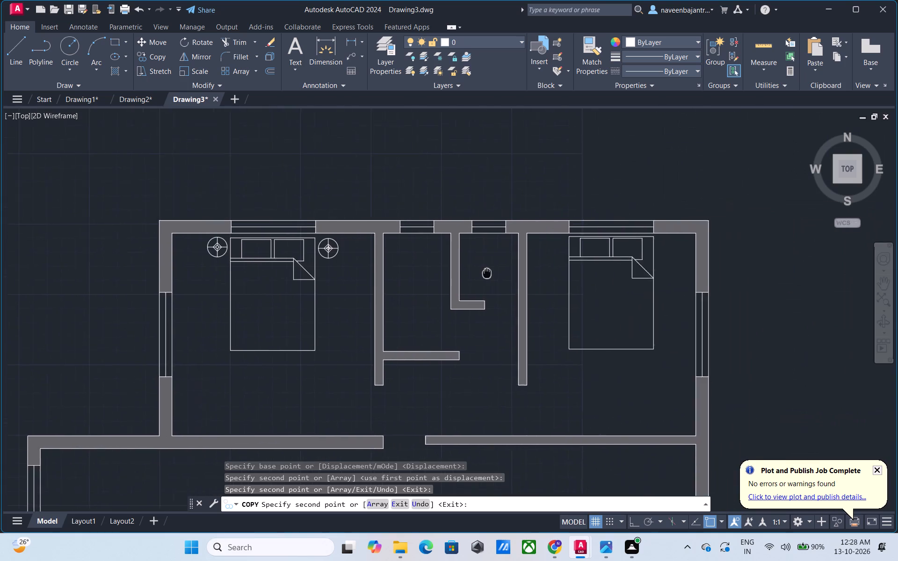
{"action": "middle_click_drag", "start_coordinate": [429, 280], "coordinate": [413, 282]}
{"action": "scroll", "coordinate": [469, 268], "scroll_direction": "up", "scroll_amount": 2}
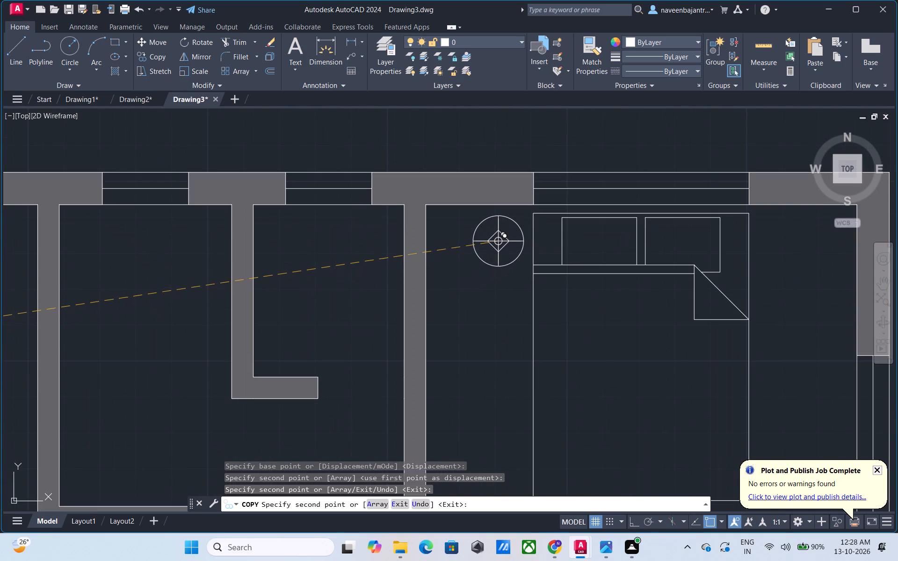
{"action": "left_click", "coordinate": [501, 239]}
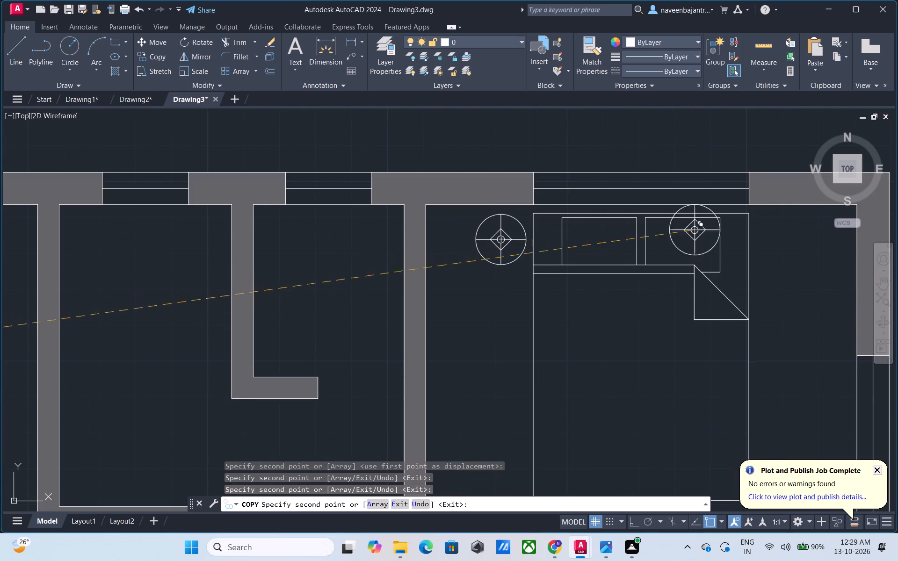
{"action": "left_click", "coordinate": [785, 240]}
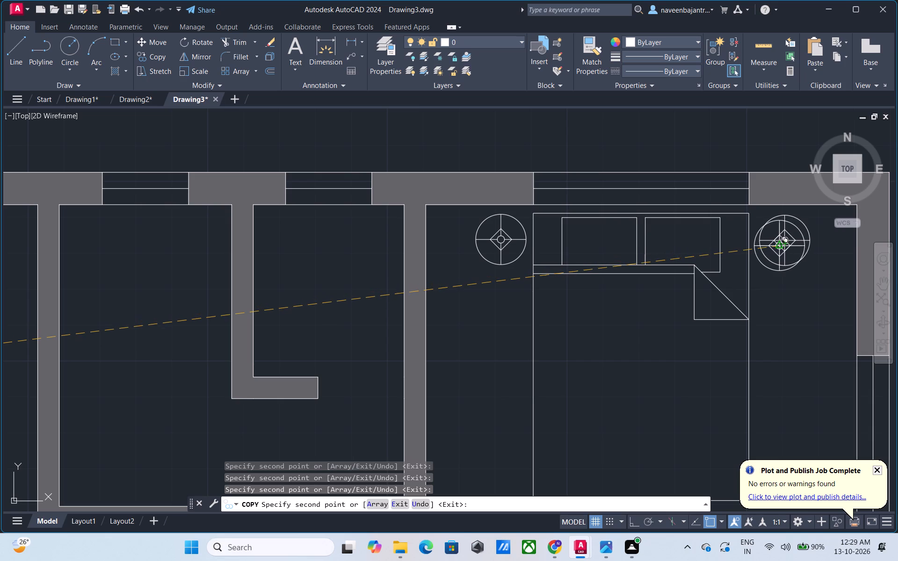
{"action": "key", "text": "Escape"}
Insert the three-seat Sofa - Roundback and Dining Set - 36 x 72 in. blocks from DesignCenter into the empty area left of the floor plan.
{"action": "scroll", "coordinate": [772, 259], "scroll_direction": "down", "scroll_amount": 3}
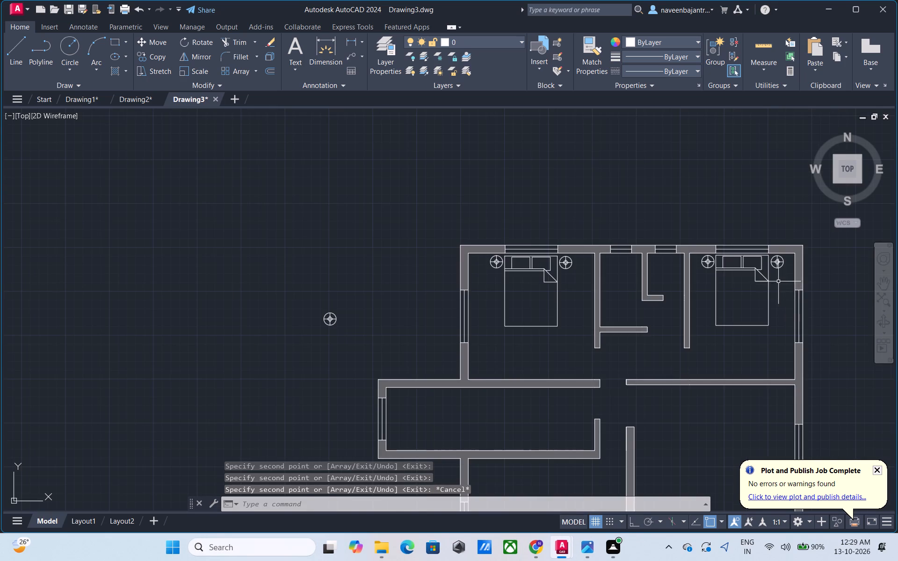
{"action": "middle_click_drag", "start_coordinate": [756, 344], "coordinate": [704, 295]}
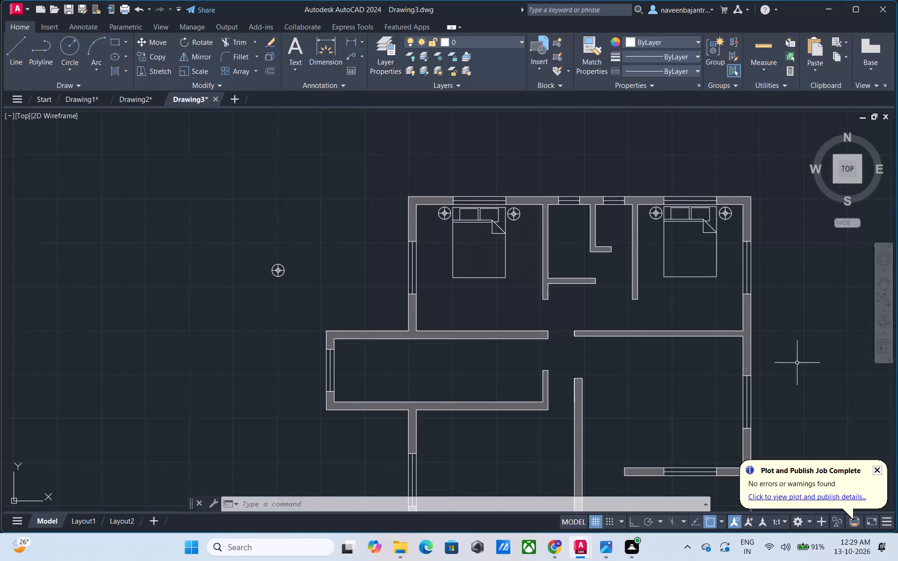
{"action": "middle_click_drag", "start_coordinate": [702, 406], "coordinate": [625, 302]}
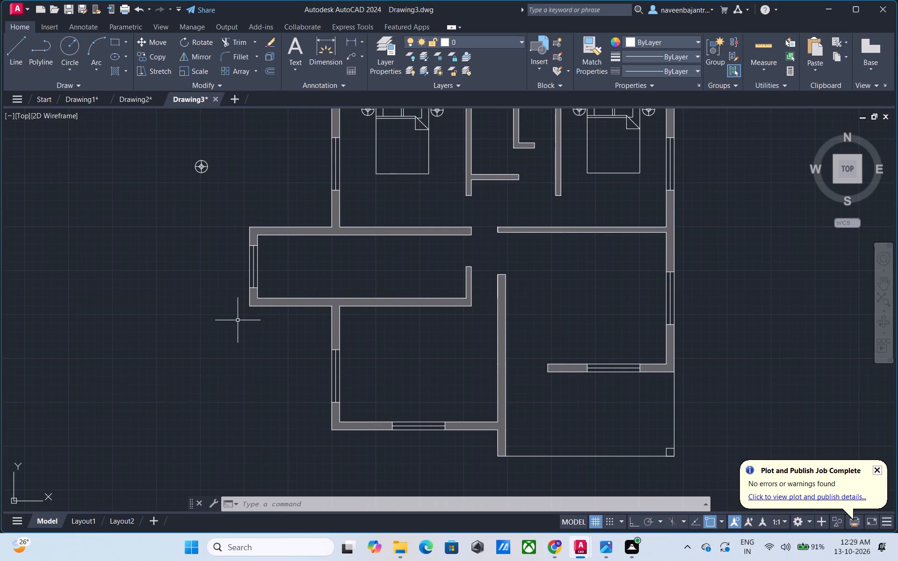
{"action": "type", "text": "DC"}
{"action": "key", "text": "space"}
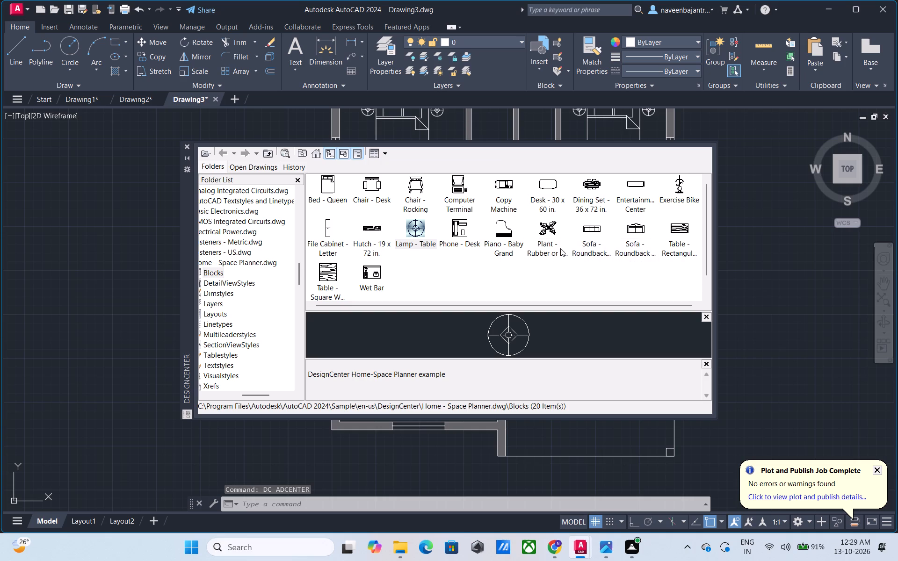
{"action": "left_click_drag", "start_coordinate": [590, 230], "coordinate": [123, 264]}
{"action": "left_click_drag", "start_coordinate": [594, 181], "coordinate": [87, 303]}
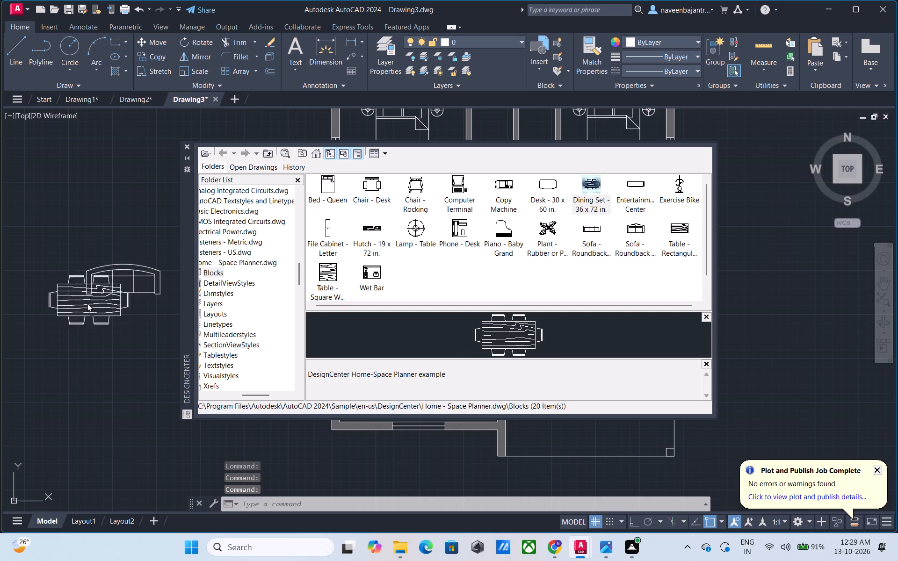
{"action": "left_click_drag", "start_coordinate": [87, 303], "coordinate": [85, 344]}
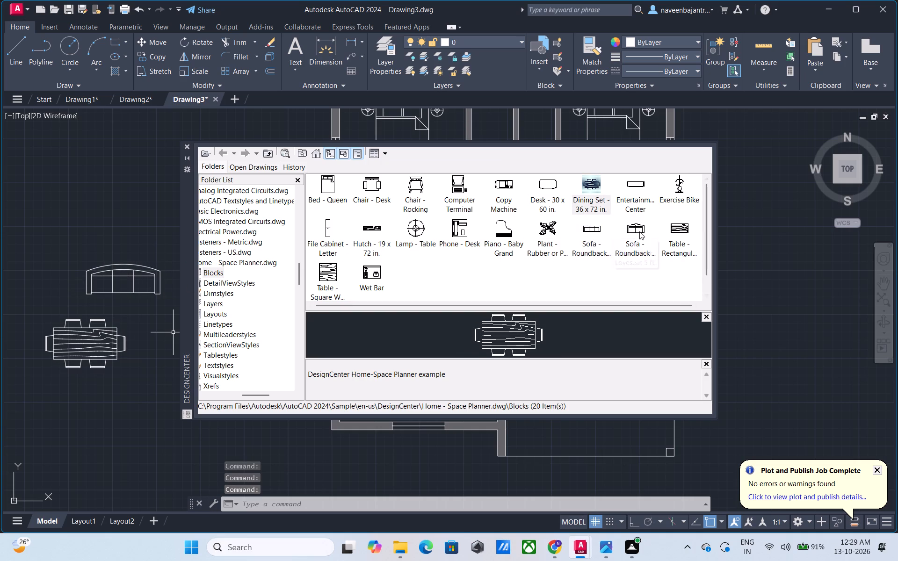
Insert the two-seat Sofa - Roundback, Chair - Rocking and square wood table blocks near the other loose furniture, and close DesignCenter.
{"action": "left_click_drag", "start_coordinate": [639, 231], "coordinate": [133, 207]}
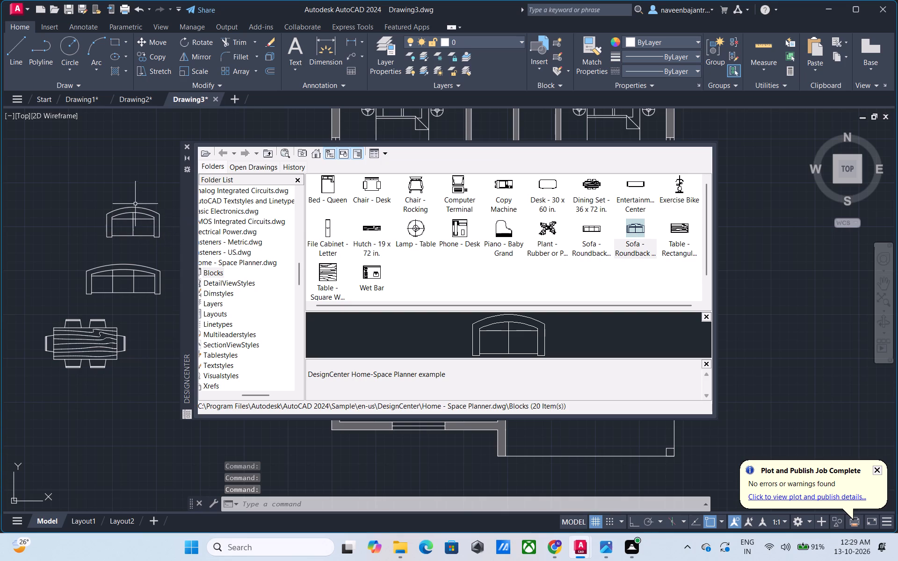
{"action": "left_click_drag", "start_coordinate": [421, 185], "coordinate": [336, 196]}
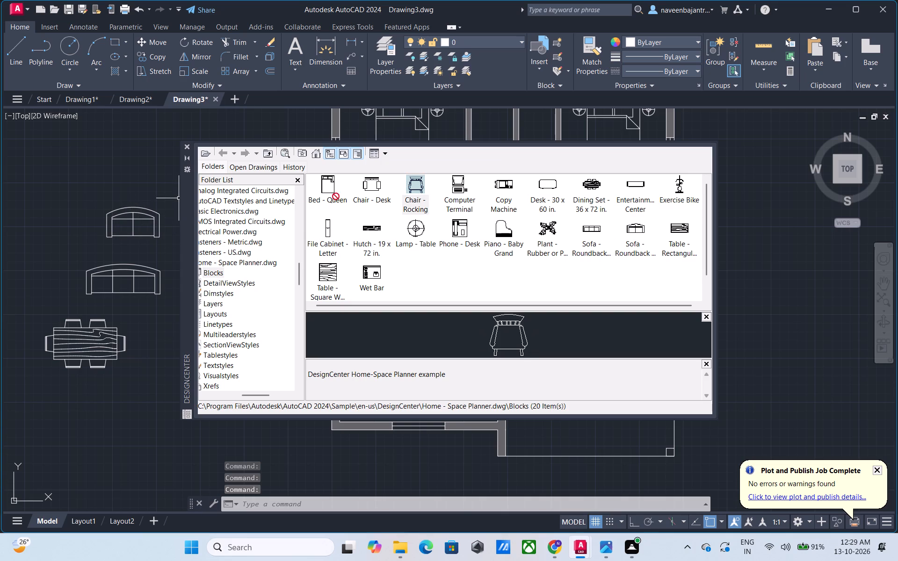
{"action": "left_click_drag", "start_coordinate": [336, 196], "coordinate": [116, 169]}
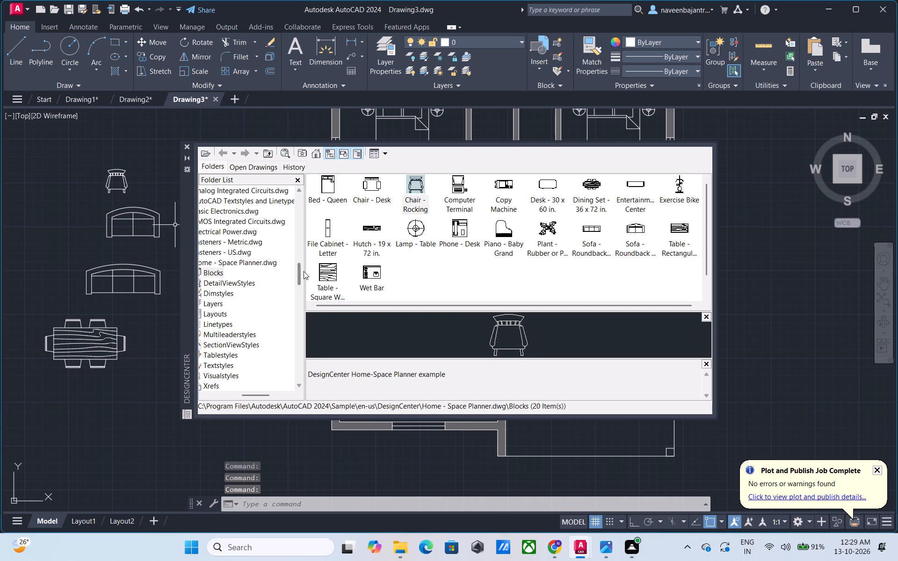
{"action": "left_click_drag", "start_coordinate": [330, 276], "coordinate": [110, 379]}
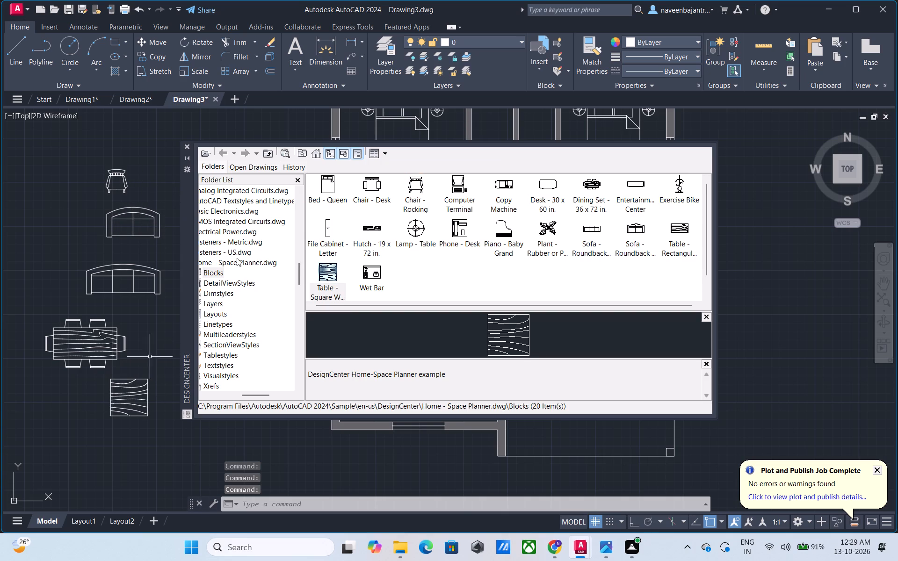
{"action": "left_click", "coordinate": [186, 148]}
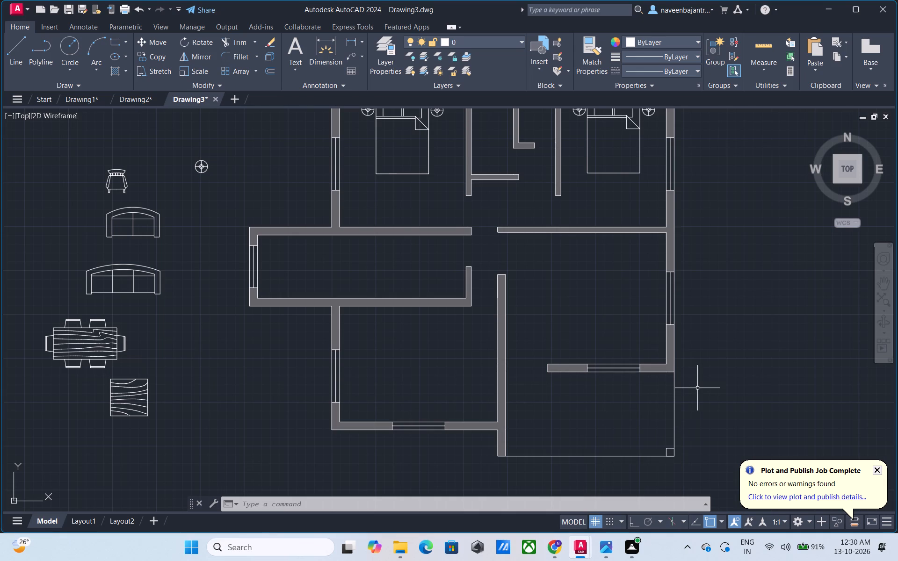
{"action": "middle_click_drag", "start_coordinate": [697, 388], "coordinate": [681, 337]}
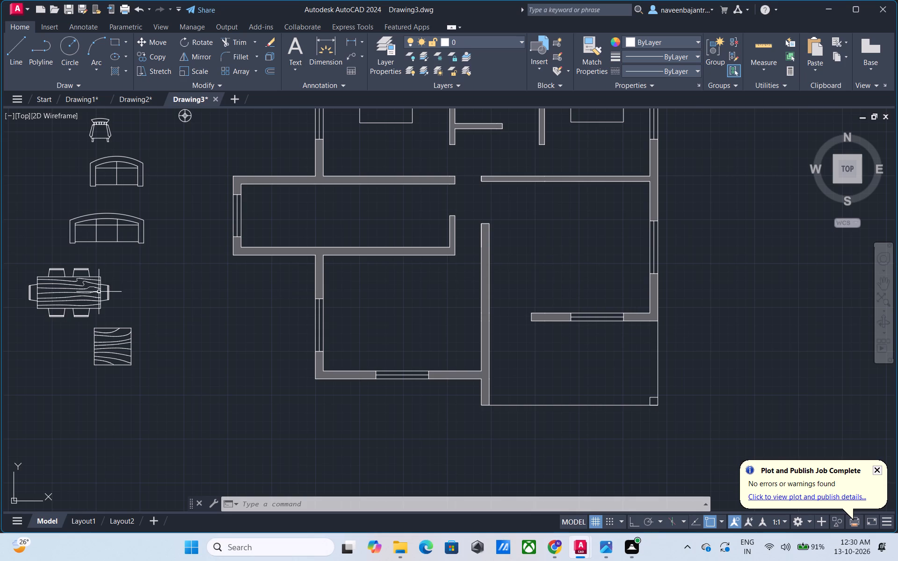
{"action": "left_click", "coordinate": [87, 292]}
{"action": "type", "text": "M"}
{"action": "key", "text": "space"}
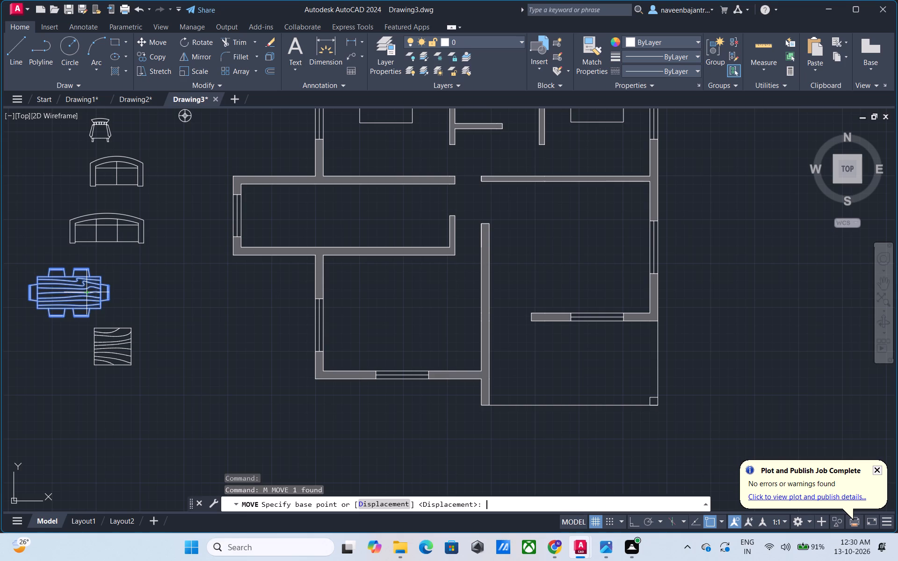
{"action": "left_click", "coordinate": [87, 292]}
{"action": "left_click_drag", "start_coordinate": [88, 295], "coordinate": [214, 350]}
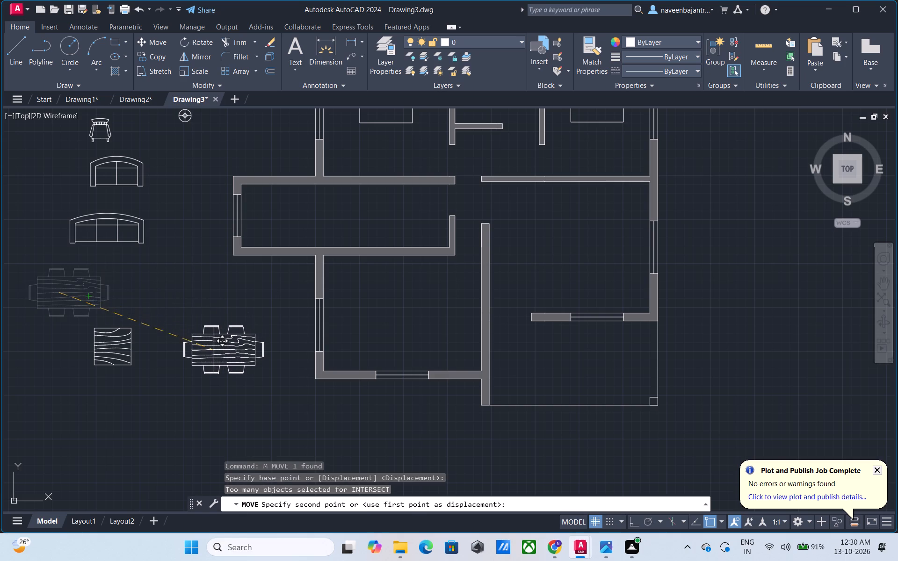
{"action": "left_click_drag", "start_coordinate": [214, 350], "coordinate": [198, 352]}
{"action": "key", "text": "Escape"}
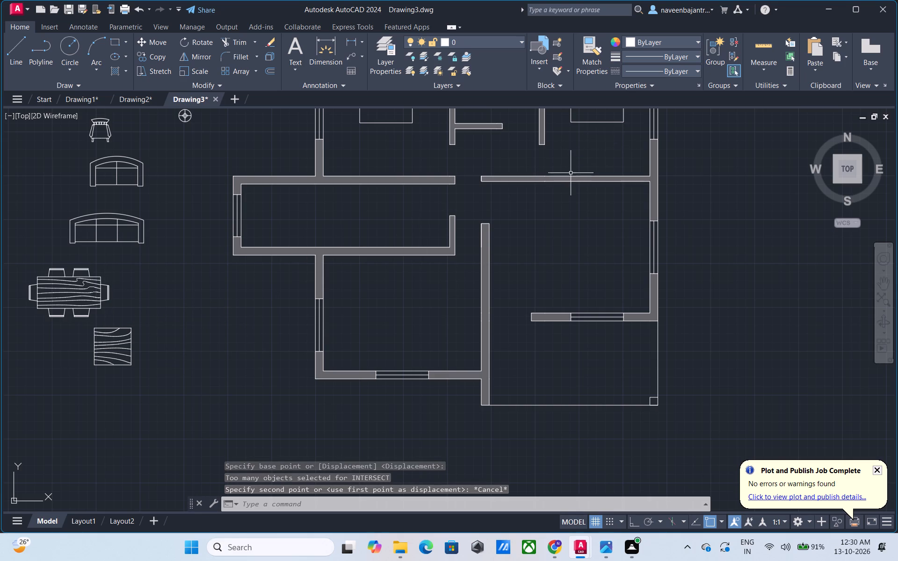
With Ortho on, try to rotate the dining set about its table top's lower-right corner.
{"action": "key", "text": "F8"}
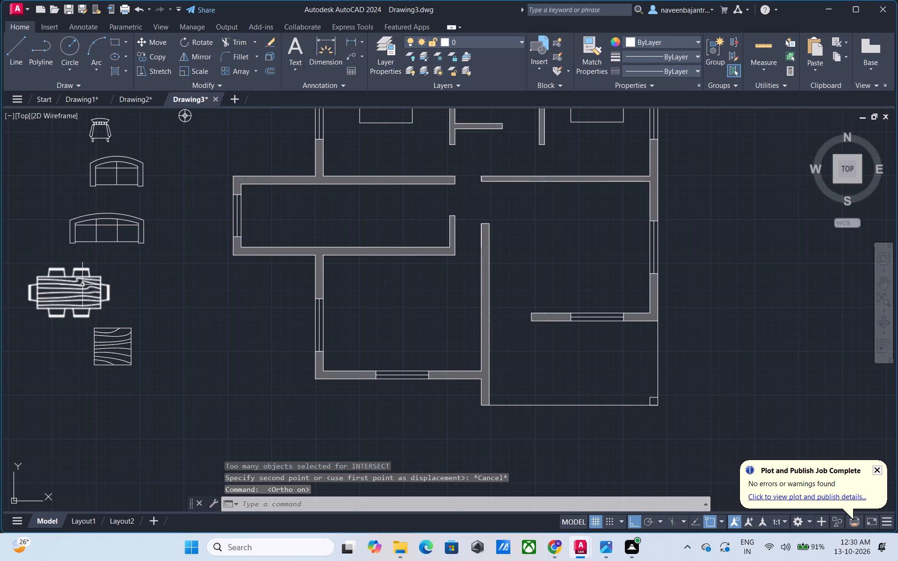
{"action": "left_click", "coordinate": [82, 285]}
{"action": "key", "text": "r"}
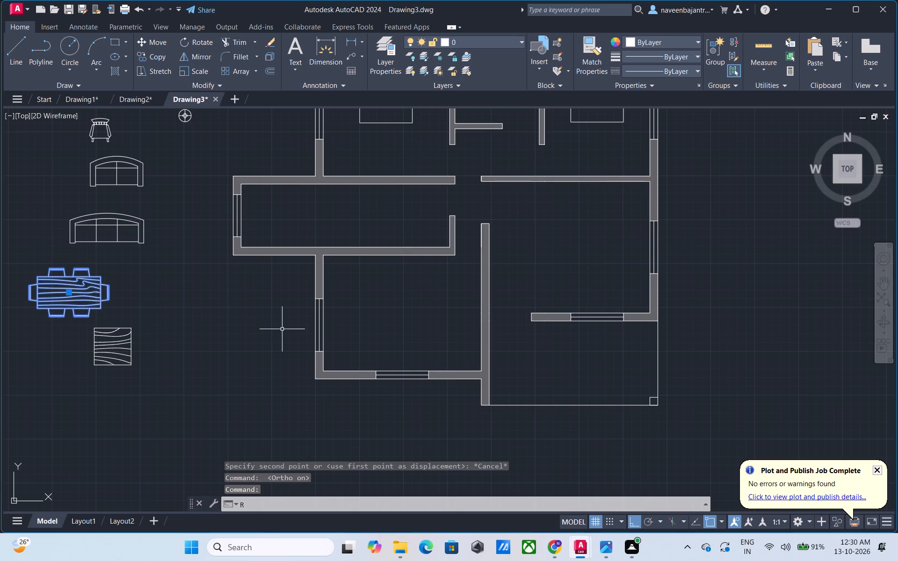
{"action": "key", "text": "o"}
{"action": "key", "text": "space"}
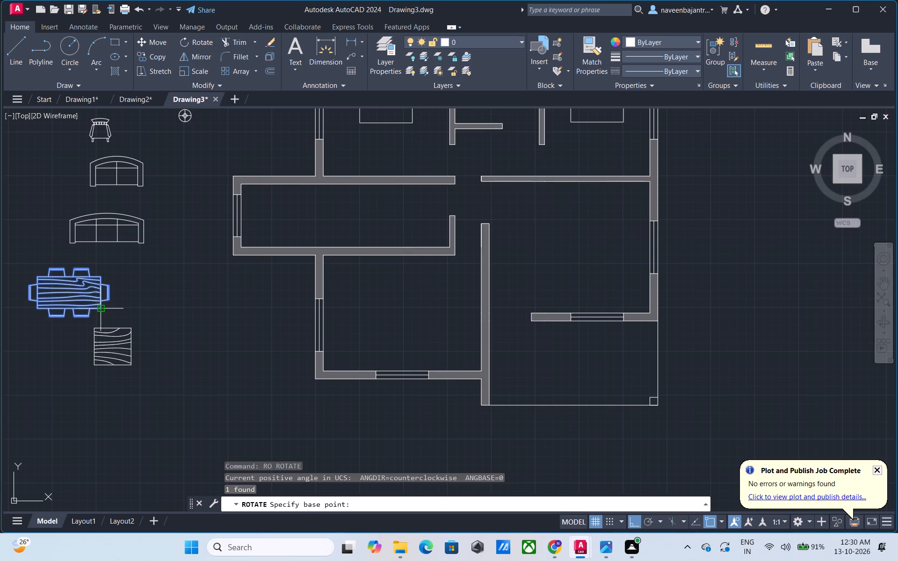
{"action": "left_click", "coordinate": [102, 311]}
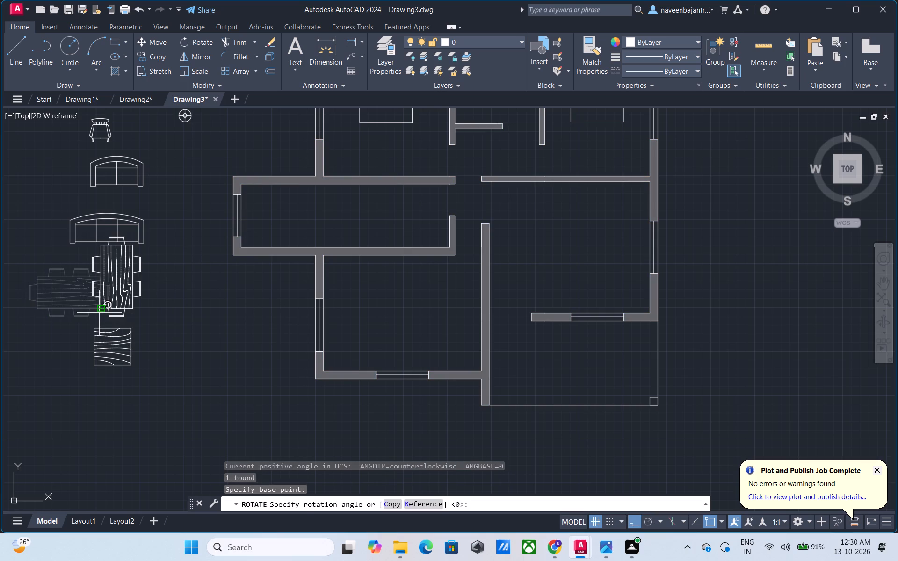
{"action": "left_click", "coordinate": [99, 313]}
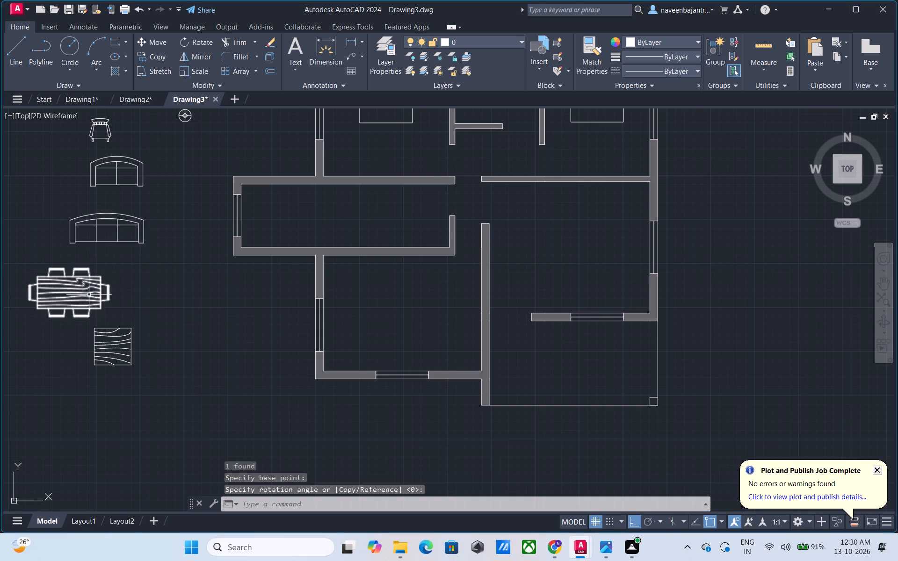
With Ortho off, move the dining set to the empty area below and right of the square wood table.
{"action": "left_click", "coordinate": [89, 295]}
{"action": "type", "text": "M"}
{"action": "key", "text": "space"}
{"action": "left_click", "coordinate": [89, 295]}
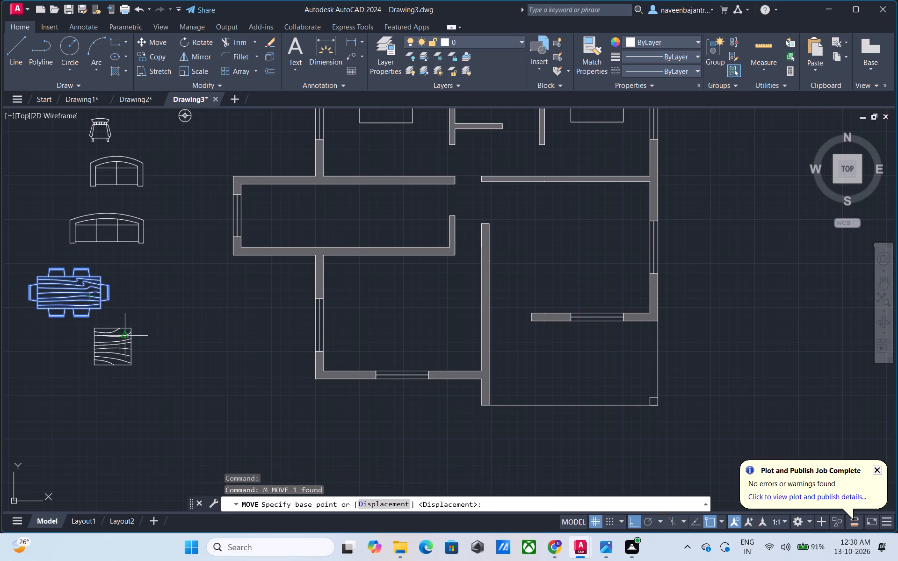
{"action": "left_click_drag", "start_coordinate": [72, 292], "coordinate": [191, 411]}
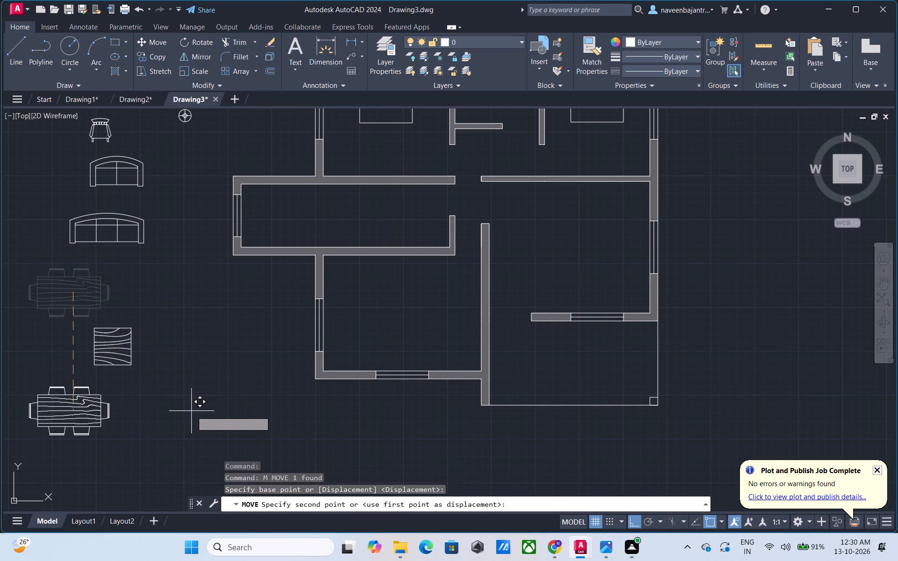
{"action": "left_click_drag", "start_coordinate": [191, 411], "coordinate": [201, 421]}
{"action": "key", "text": "F8"}
{"action": "left_click", "coordinate": [202, 417]}
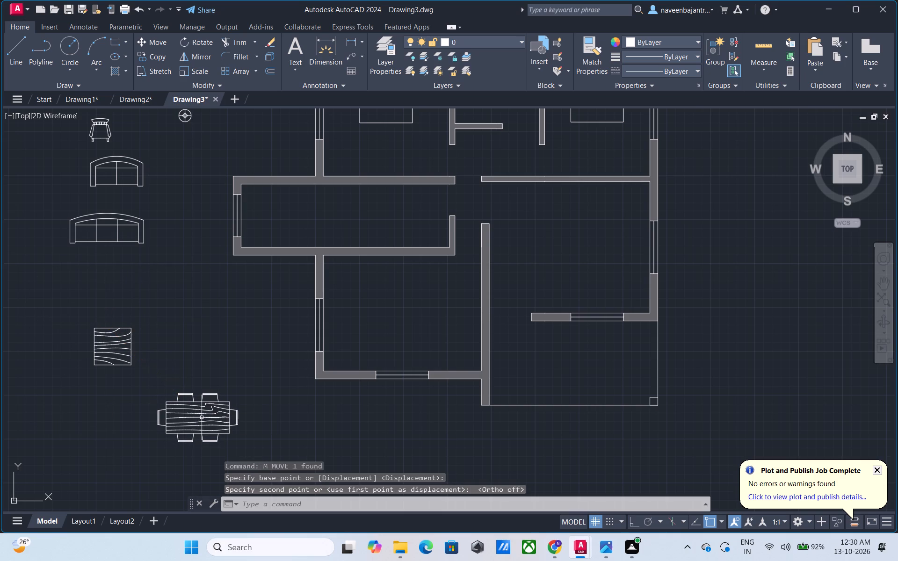
{"action": "key", "text": "Escape"}
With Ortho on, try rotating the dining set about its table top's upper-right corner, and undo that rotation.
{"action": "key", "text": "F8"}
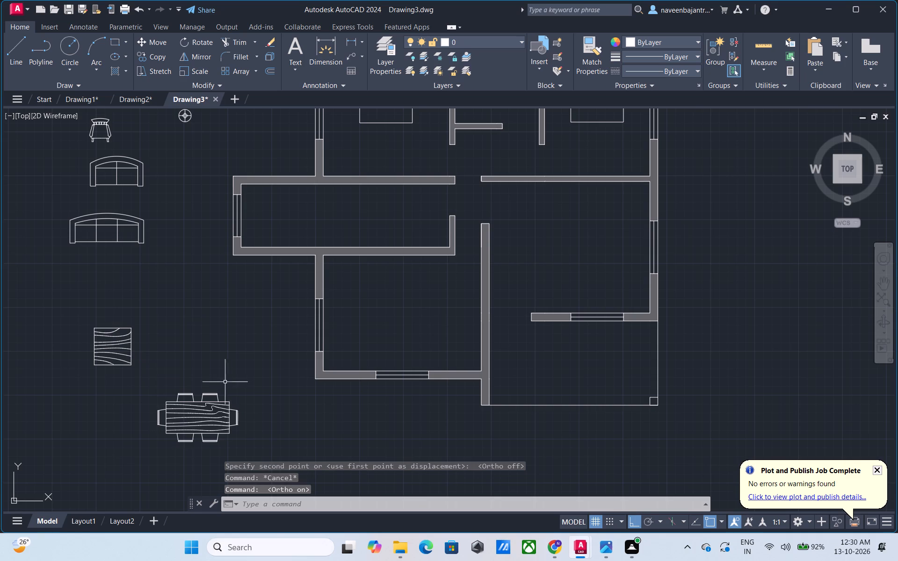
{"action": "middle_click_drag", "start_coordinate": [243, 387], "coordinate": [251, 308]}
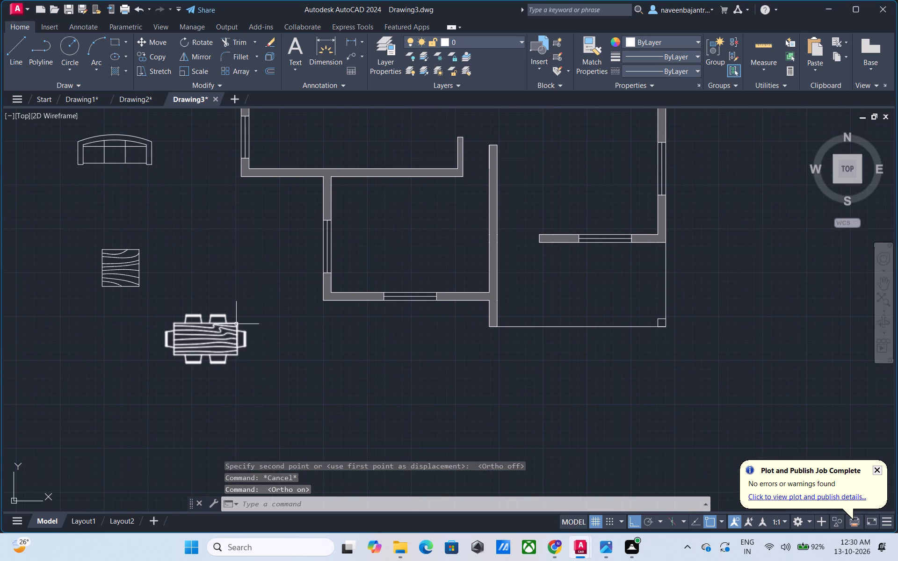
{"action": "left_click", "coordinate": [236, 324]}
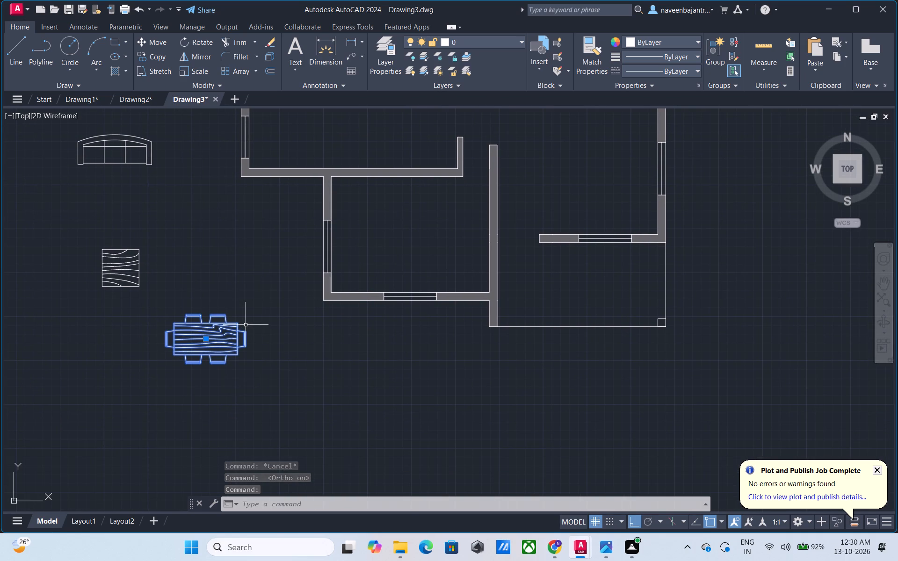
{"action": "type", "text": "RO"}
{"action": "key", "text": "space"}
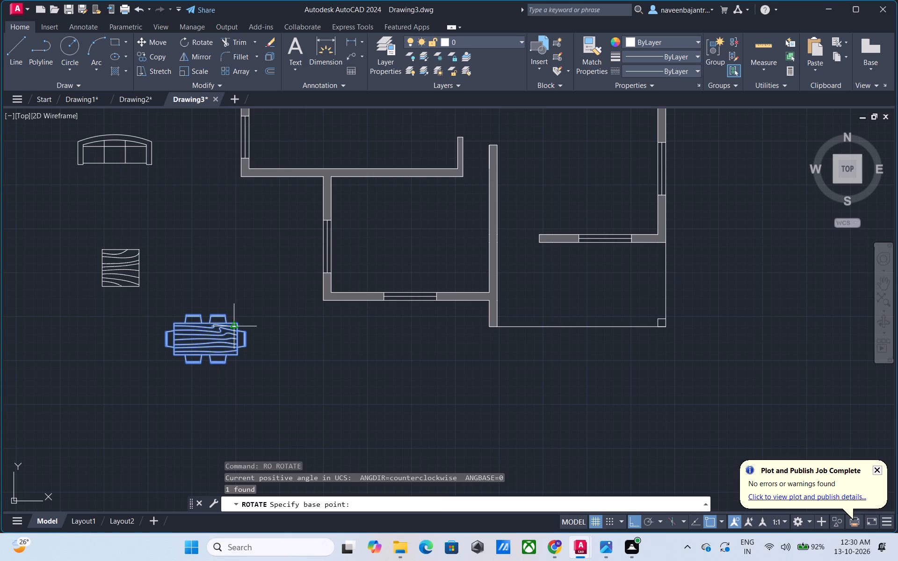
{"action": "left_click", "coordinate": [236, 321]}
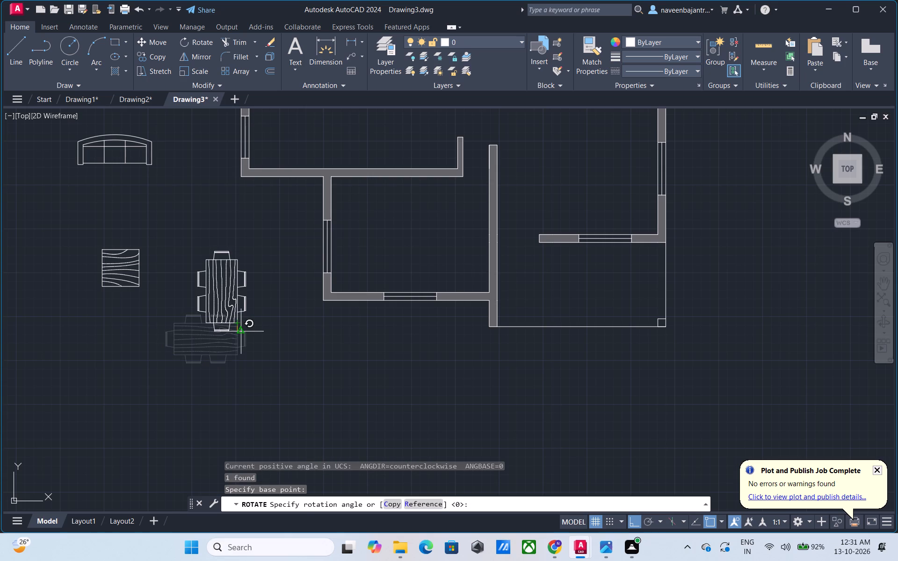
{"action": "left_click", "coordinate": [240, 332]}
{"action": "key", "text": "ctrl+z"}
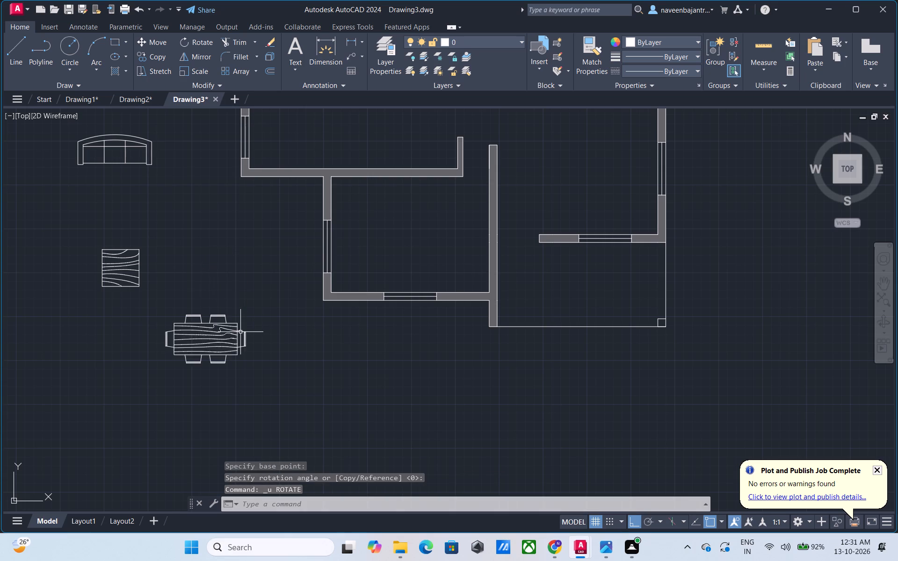
With Ortho on, rotate the dining set 90° counterclockwise about its table top's lower-right corner so it stands vertically.
{"action": "left_click", "coordinate": [236, 324]}
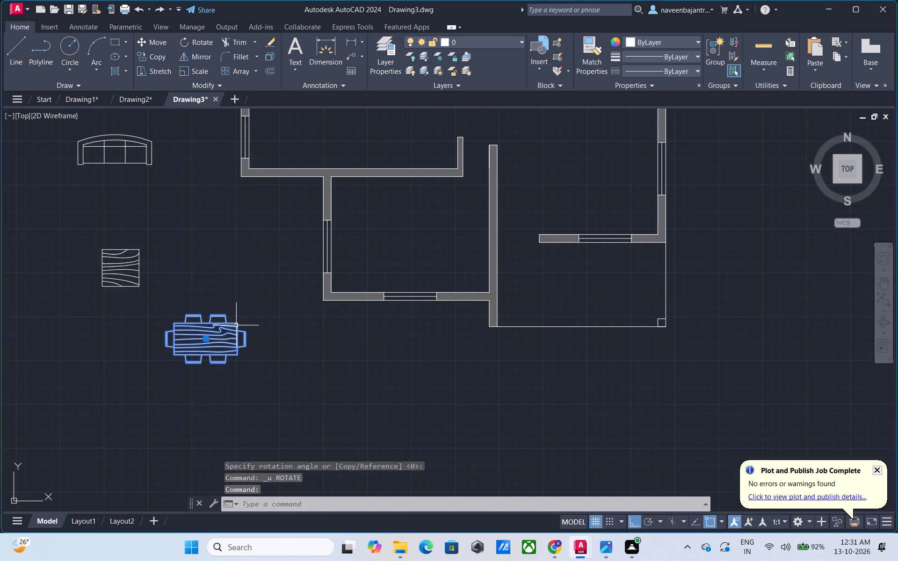
{"action": "type", "text": "RO"}
{"action": "key", "text": "space"}
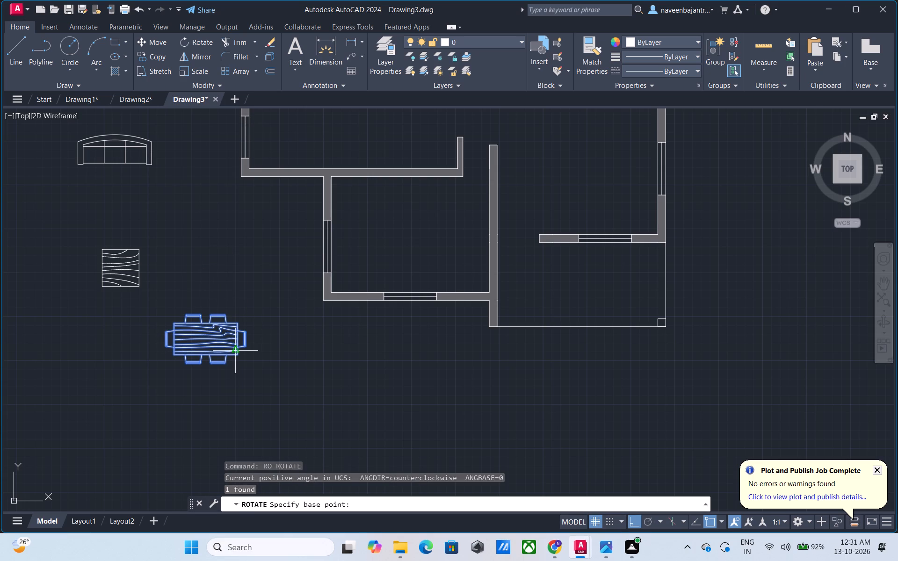
{"action": "left_click", "coordinate": [234, 357]}
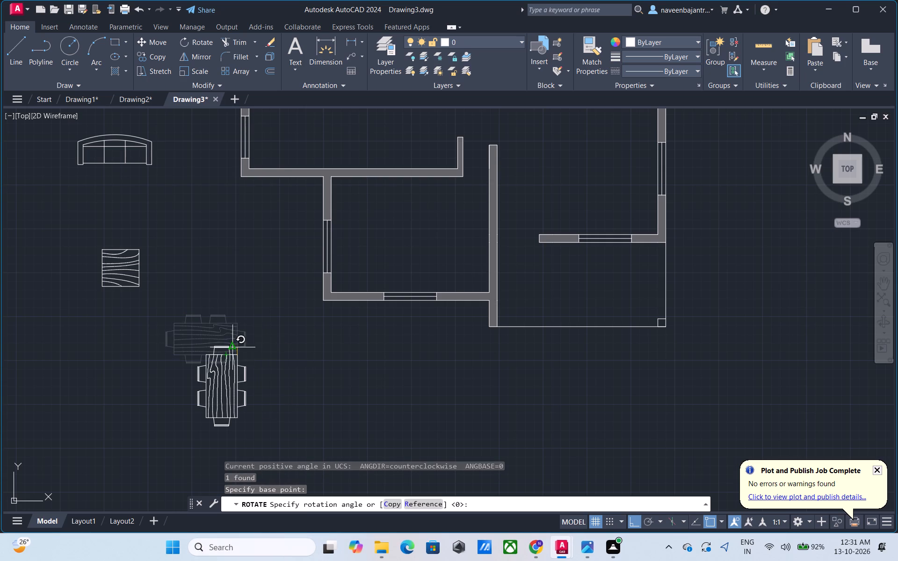
{"action": "left_click", "coordinate": [232, 342]}
{"action": "key", "text": "Escape"}
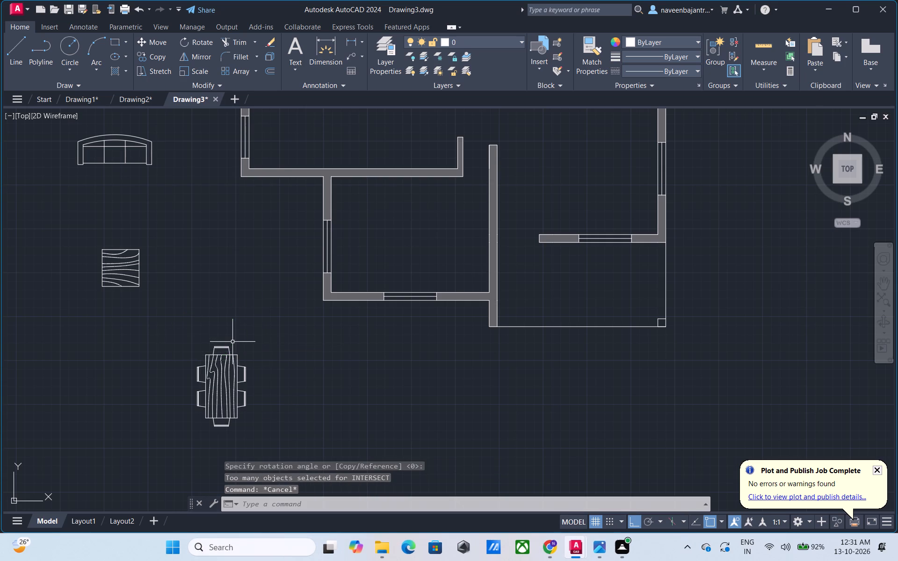
With Ortho off, move the dining set into the plan's lower-left room, near that room's right wall.
{"action": "left_click", "coordinate": [236, 357]}
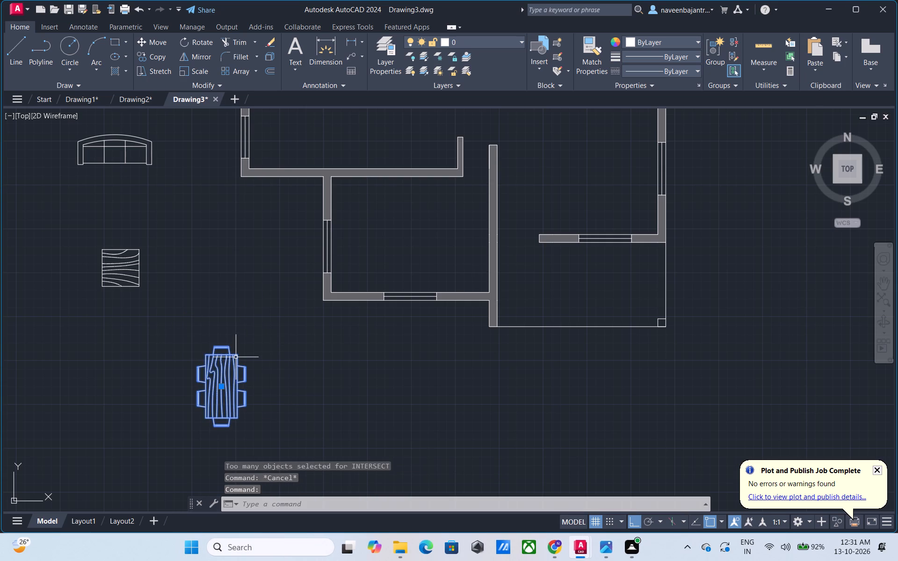
{"action": "type", "text": "M"}
{"action": "key", "text": "space"}
{"action": "left_click", "coordinate": [236, 357]}
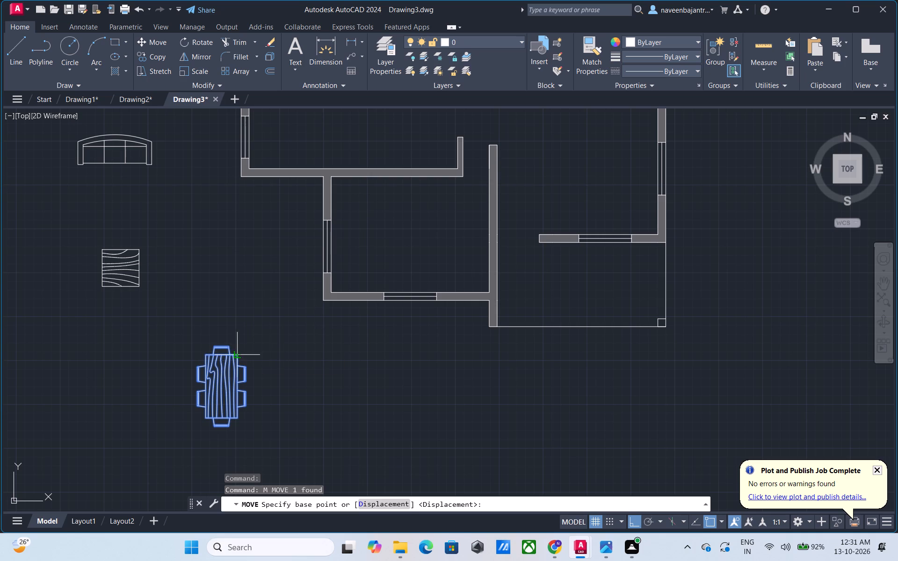
{"action": "left_click", "coordinate": [238, 354]}
{"action": "key", "text": "F8"}
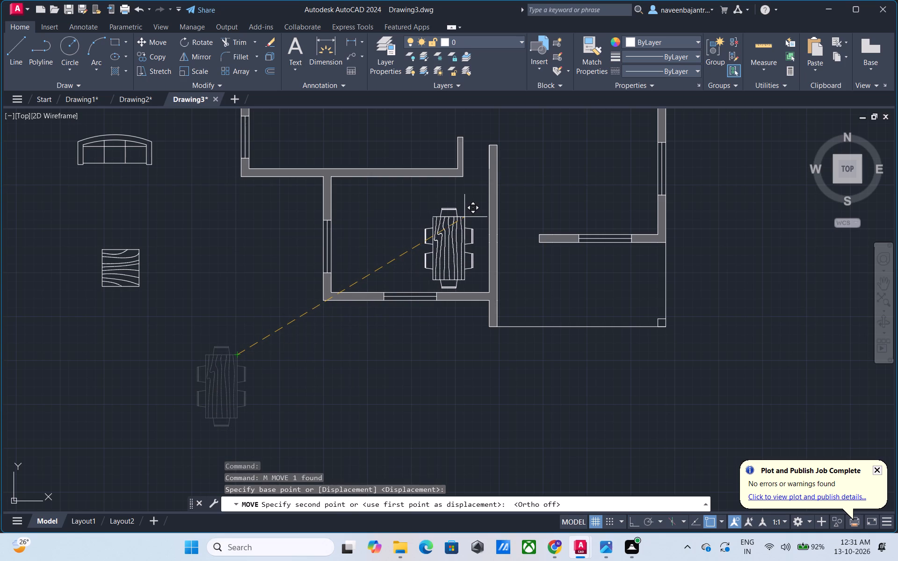
{"action": "scroll", "coordinate": [464, 217], "scroll_direction": "up", "scroll_amount": 2}
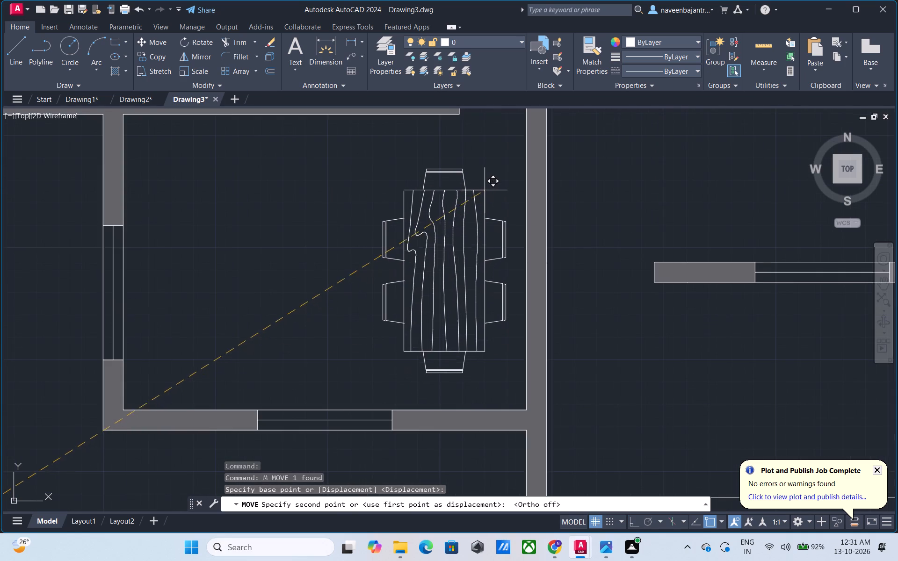
{"action": "left_click", "coordinate": [491, 169]}
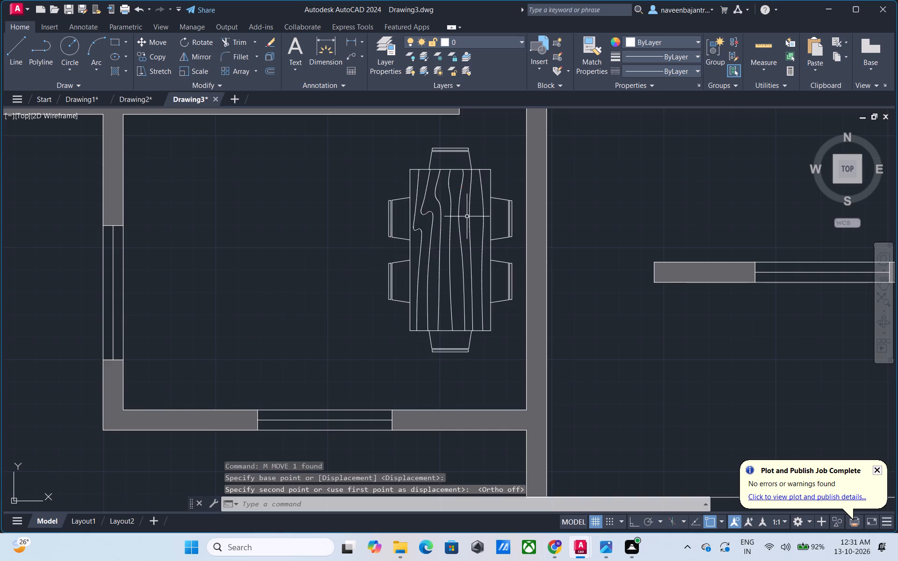
{"action": "key", "text": "Escape"}
{"action": "key", "text": "Escape"}
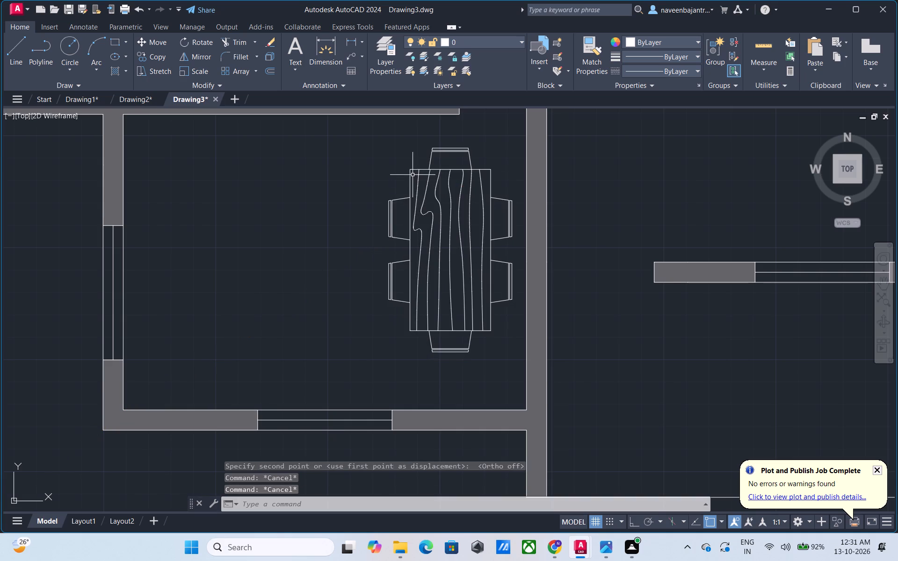
Scale the dining set down freehand to about a third of its size, based on its table top's upper-left corner.
{"action": "left_click", "coordinate": [409, 170]}
{"action": "key", "text": "s"}
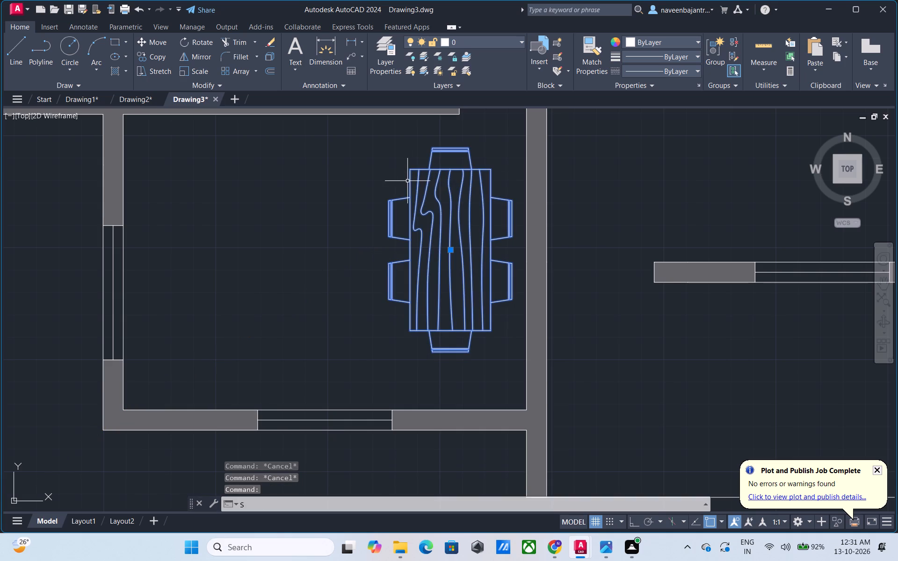
{"action": "type", "text": "C"}
{"action": "key", "text": "space"}
{"action": "left_click", "coordinate": [407, 172]}
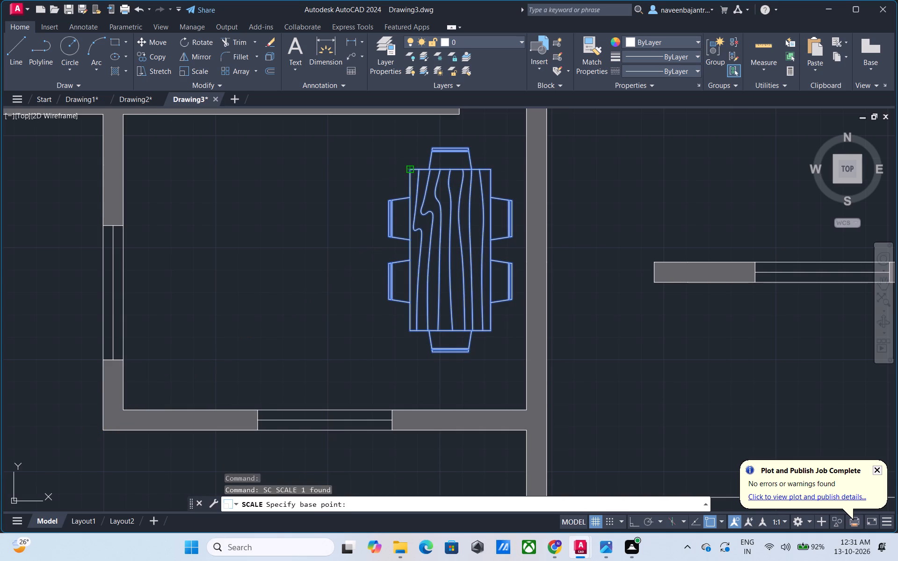
{"action": "left_click", "coordinate": [403, 139]}
{"action": "left_click", "coordinate": [426, 215]}
{"action": "key", "text": "Escape"}
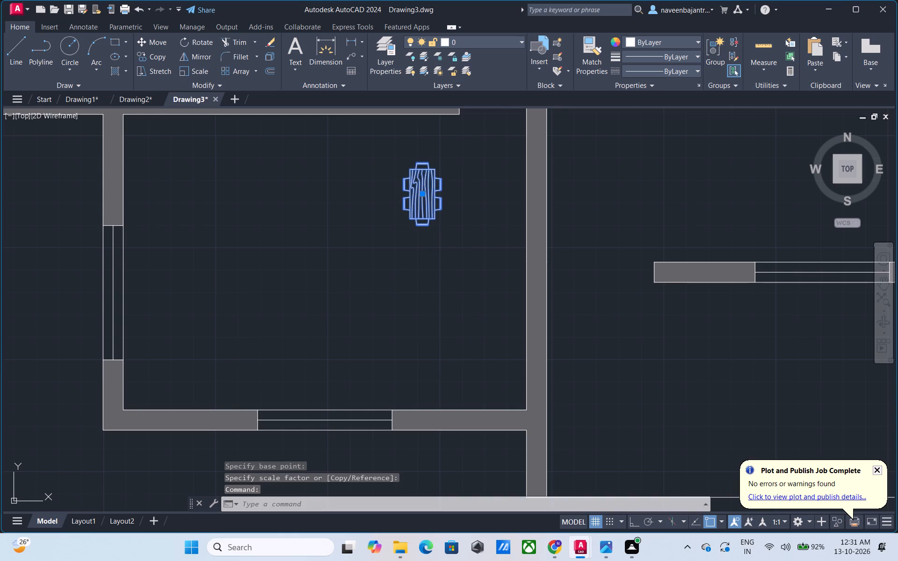
Move the reduced dining set down and right, close to the middle of the room's right wall.
{"action": "left_click", "coordinate": [426, 215]}
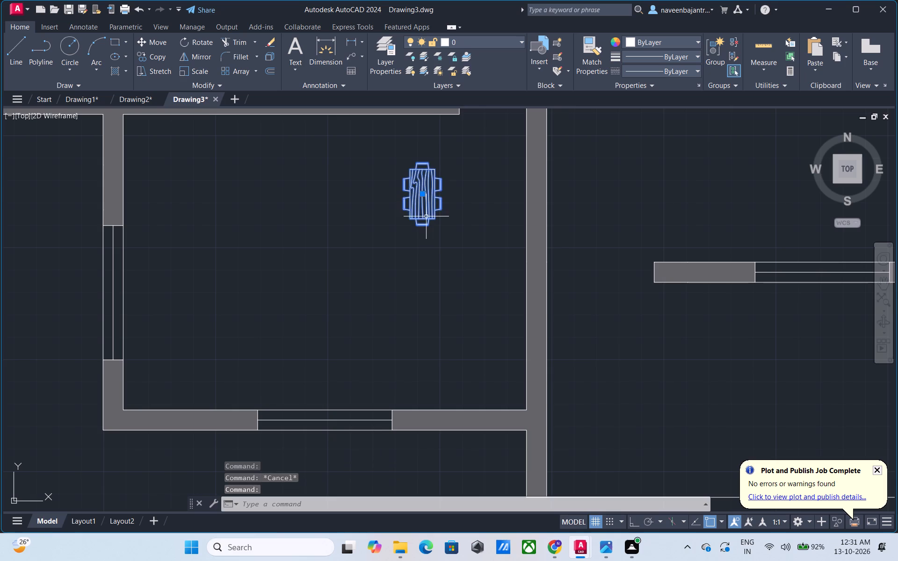
{"action": "type", "text": "M"}
{"action": "key", "text": "space"}
{"action": "left_click", "coordinate": [426, 215]}
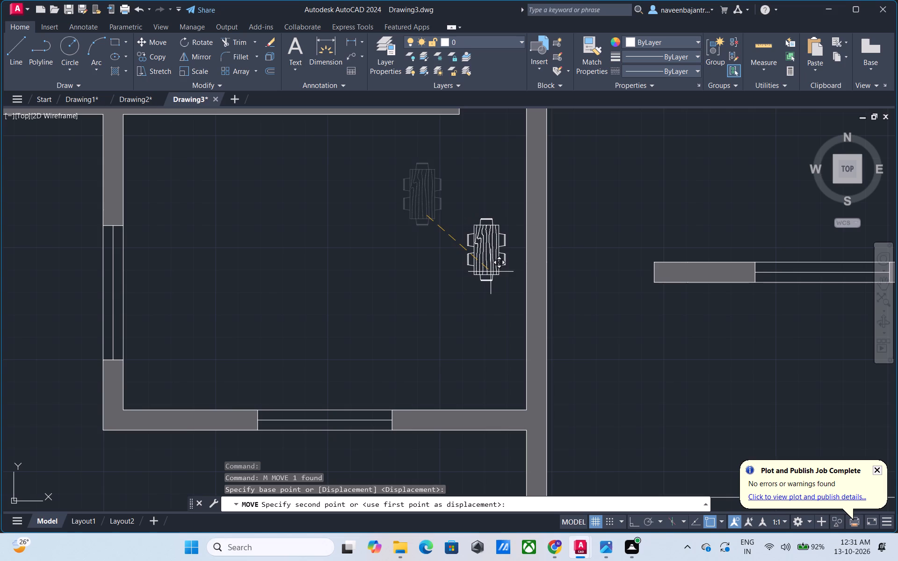
{"action": "left_click", "coordinate": [491, 272]}
{"action": "key", "text": "Escape"}
Move the three-seat sofa to the empty area below and right of the square wood table.
{"action": "scroll", "coordinate": [492, 276], "scroll_direction": "down", "scroll_amount": 2}
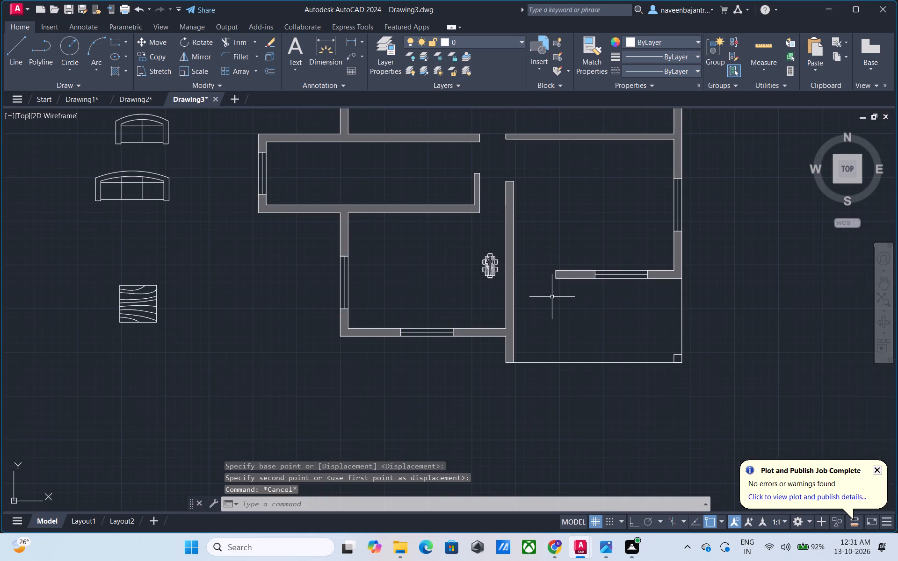
{"action": "middle_click_drag", "start_coordinate": [552, 297], "coordinate": [547, 292]}
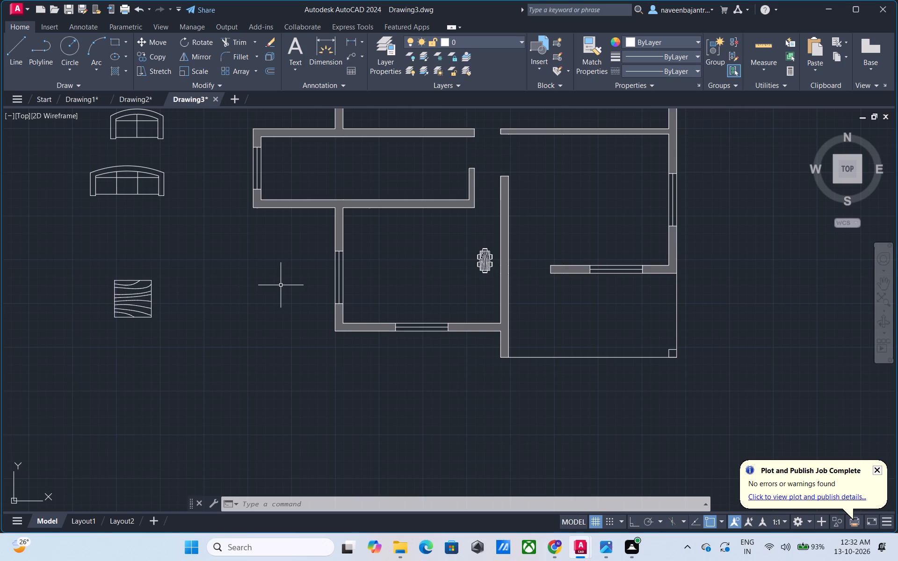
{"action": "left_click", "coordinate": [165, 194]}
{"action": "type", "text": "M"}
{"action": "key", "text": "space"}
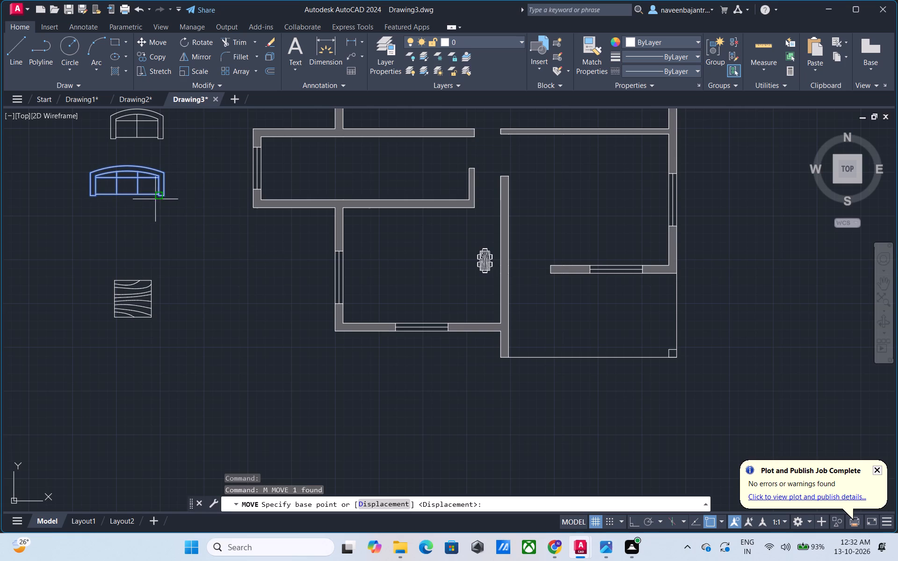
{"action": "left_click", "coordinate": [166, 194]}
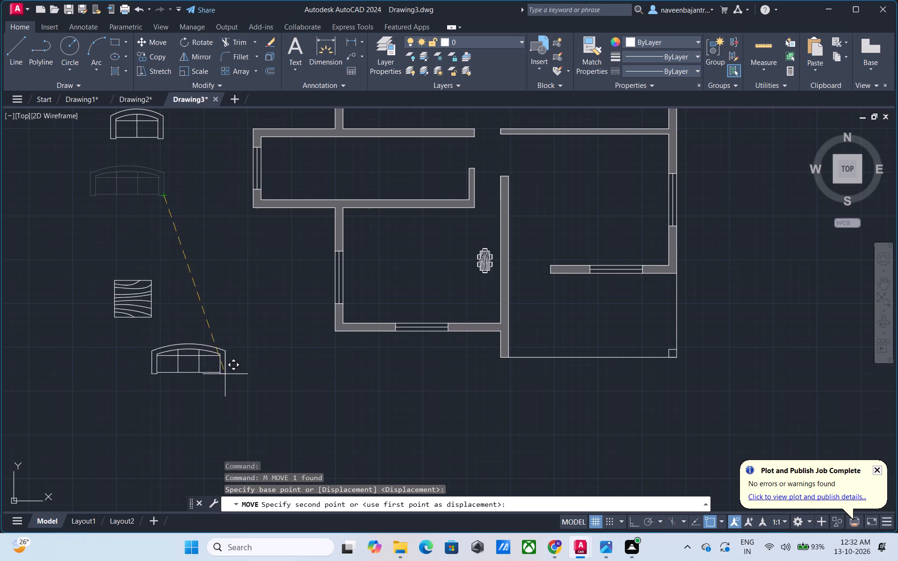
{"action": "left_click", "coordinate": [268, 377]}
{"action": "key", "text": "Escape"}
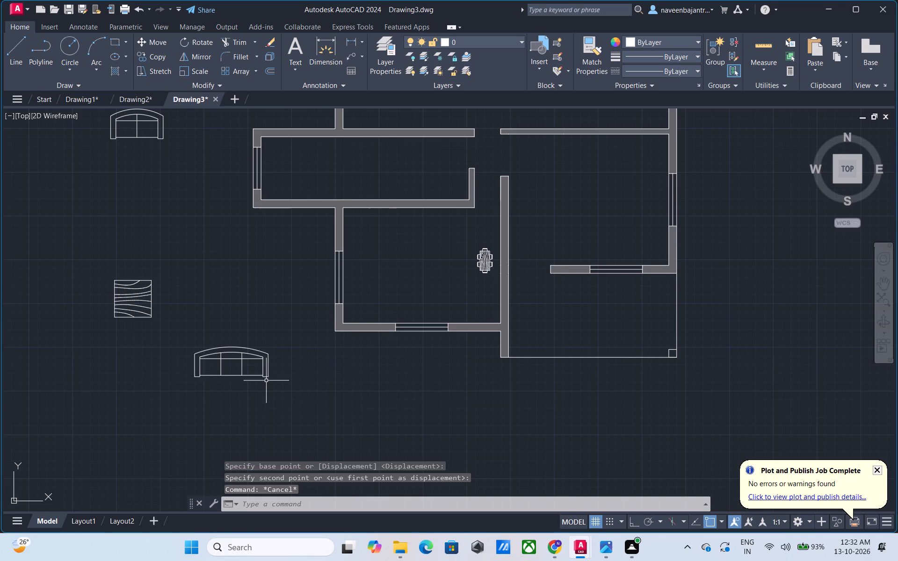
With Ortho on, rotate the three-seat sofa 90° clockwise about its lower-right corner so its back faces right.
{"action": "left_click", "coordinate": [269, 374]}
{"action": "type", "text": "RO"}
{"action": "key", "text": "space"}
{"action": "left_click", "coordinate": [268, 380]}
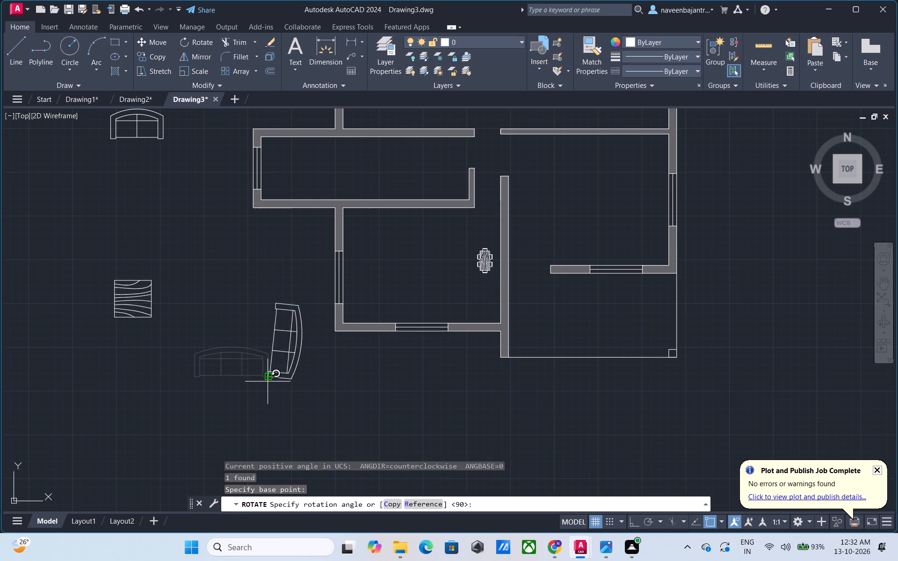
{"action": "key", "text": "F8"}
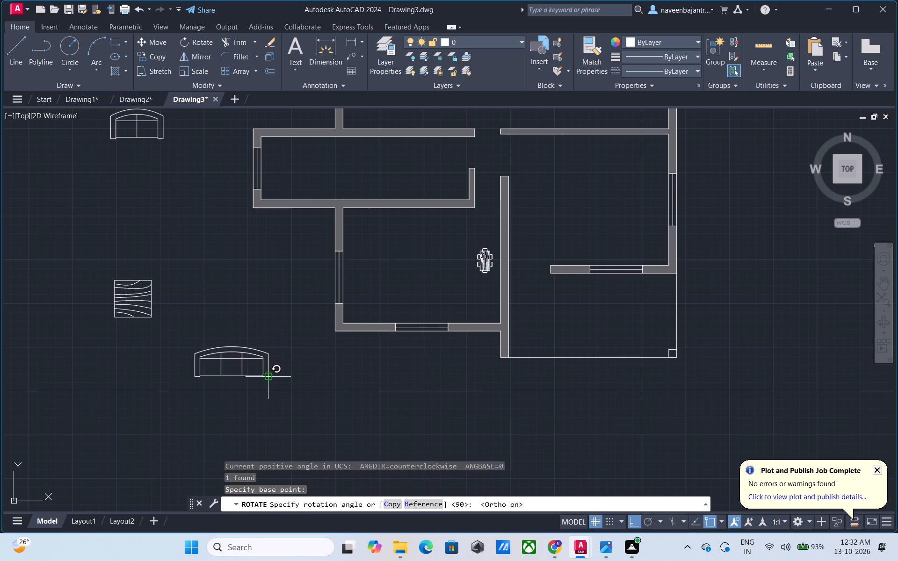
{"action": "left_click", "coordinate": [265, 384]}
{"action": "key", "text": "Escape"}
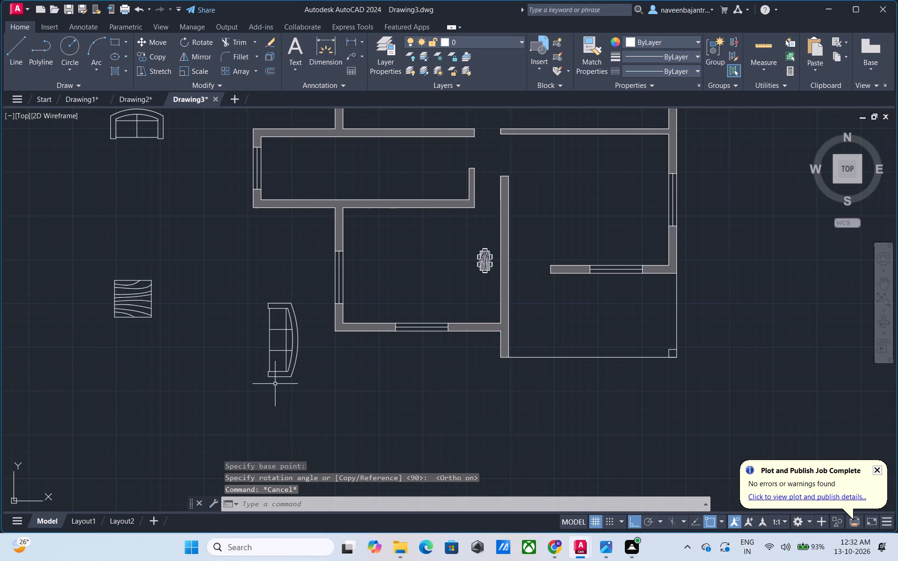
With Ortho off, move the three-seat sofa into the right-hand room, beside the window in the outer right wall.
{"action": "left_click", "coordinate": [268, 377]}
{"action": "type", "text": "M"}
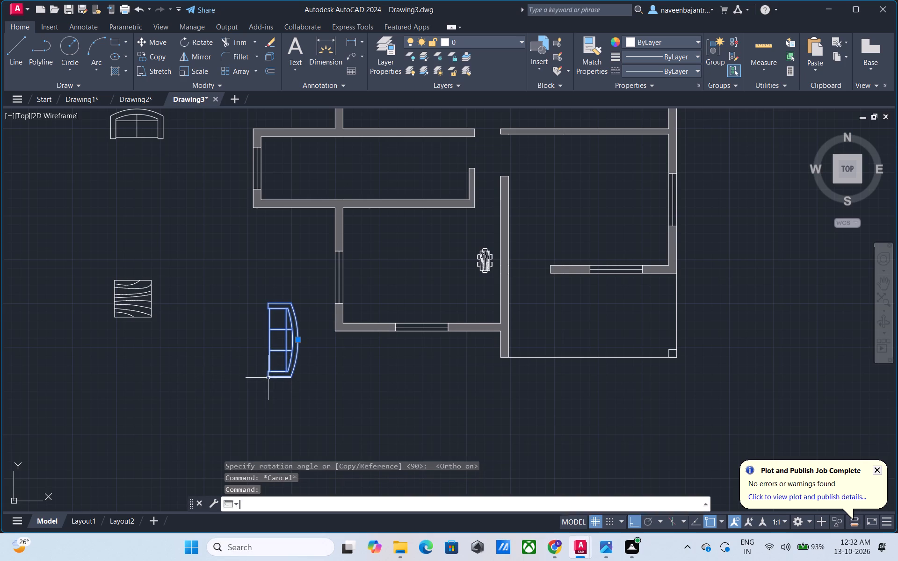
{"action": "key", "text": "space"}
{"action": "left_click", "coordinate": [268, 378]}
{"action": "left_click", "coordinate": [270, 379]}
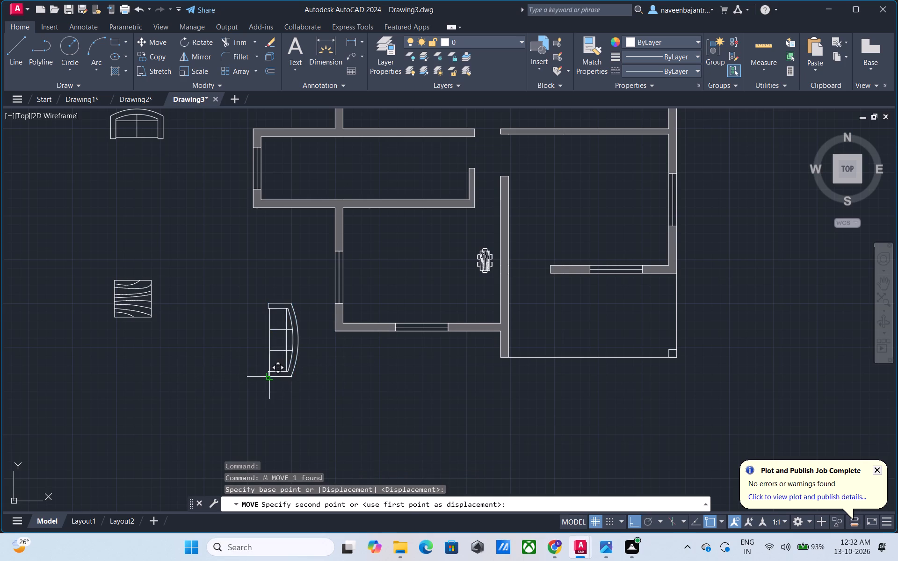
{"action": "key", "text": "F8"}
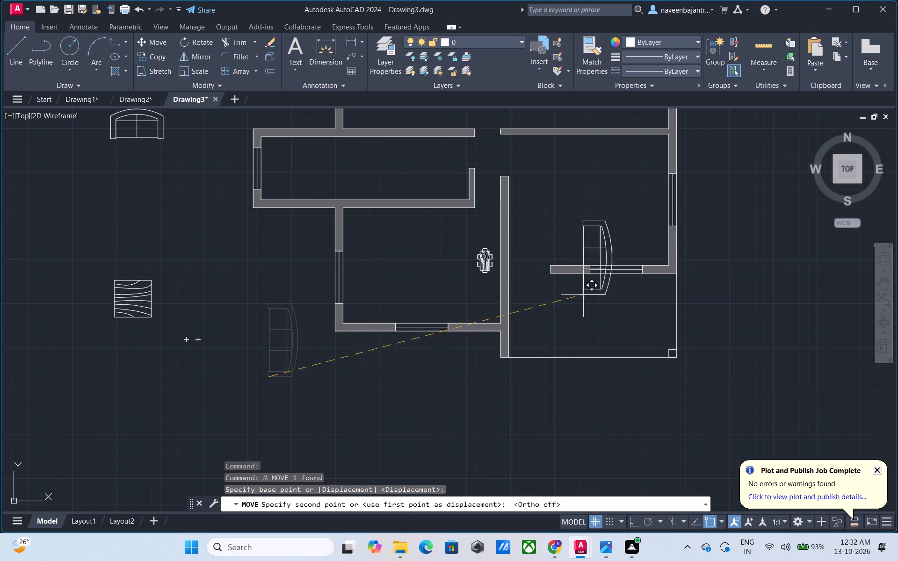
{"action": "middle_click_drag", "start_coordinate": [635, 255], "coordinate": [428, 288]}
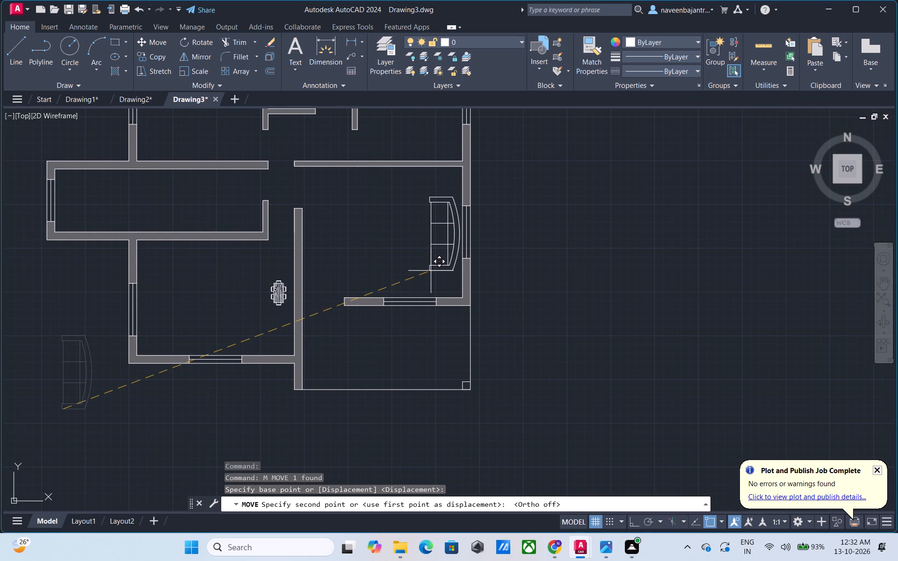
{"action": "left_click", "coordinate": [431, 271]}
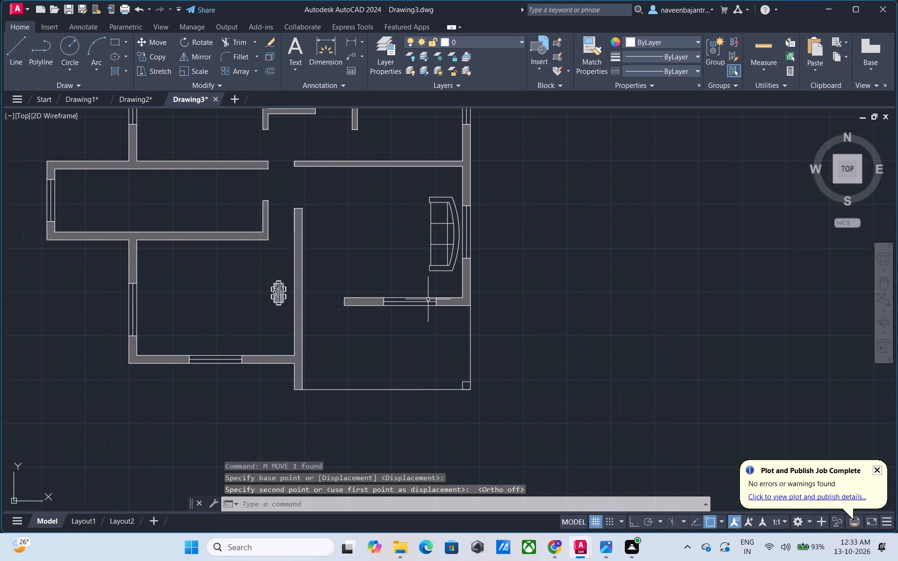
Copy the three-seat sofa to the empty area outside the plan's right wall.
{"action": "left_click", "coordinate": [443, 271]}
{"action": "type", "text": "CO"}
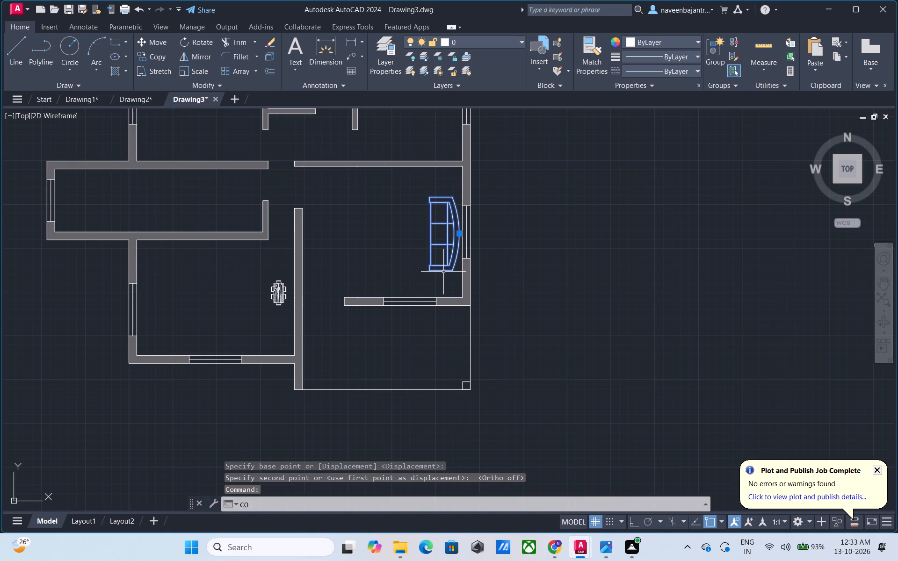
{"action": "key", "text": "space"}
{"action": "left_click", "coordinate": [445, 246]}
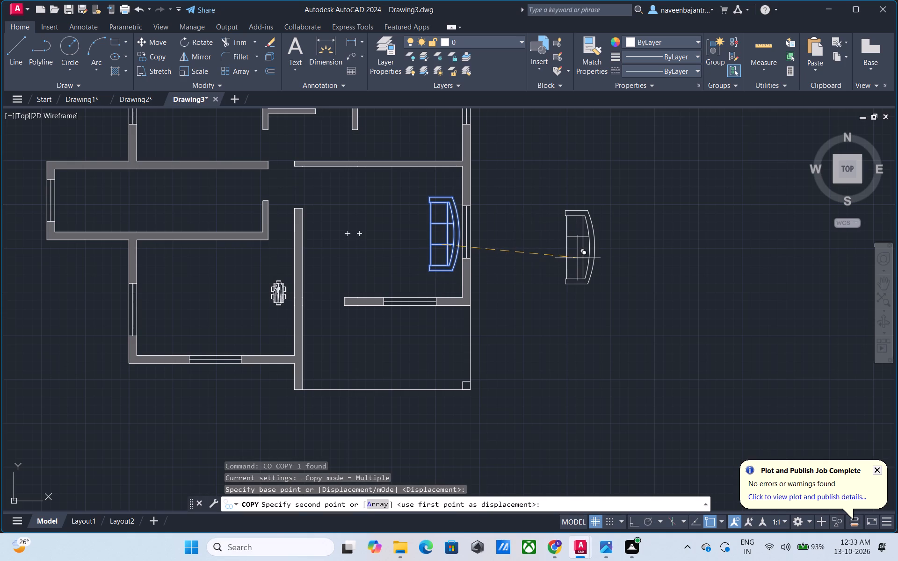
{"action": "left_click", "coordinate": [578, 258]}
{"action": "key", "text": "Escape"}
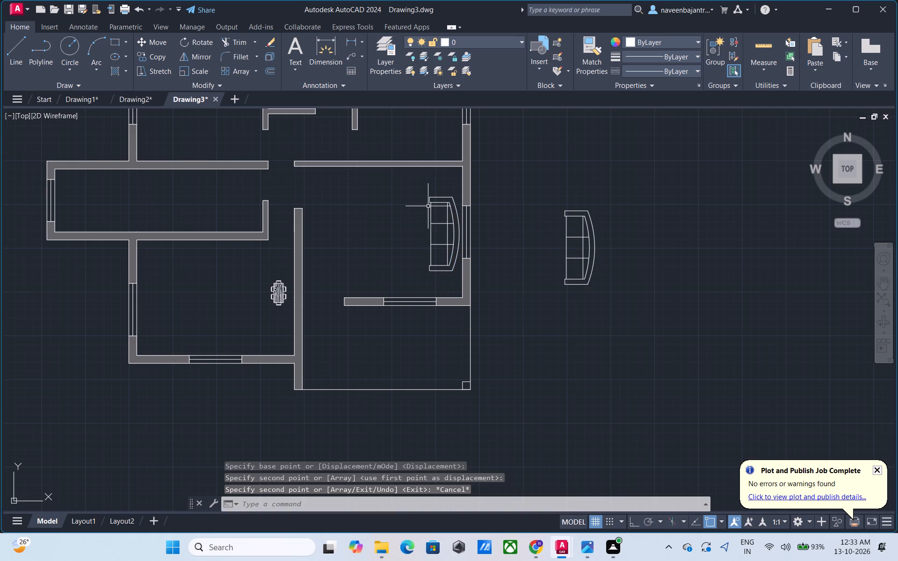
Scale the sofa inside the room down freehand to about half its size, based on its upper-left corner.
{"action": "left_click", "coordinate": [430, 201]}
{"action": "type", "text": "SC"}
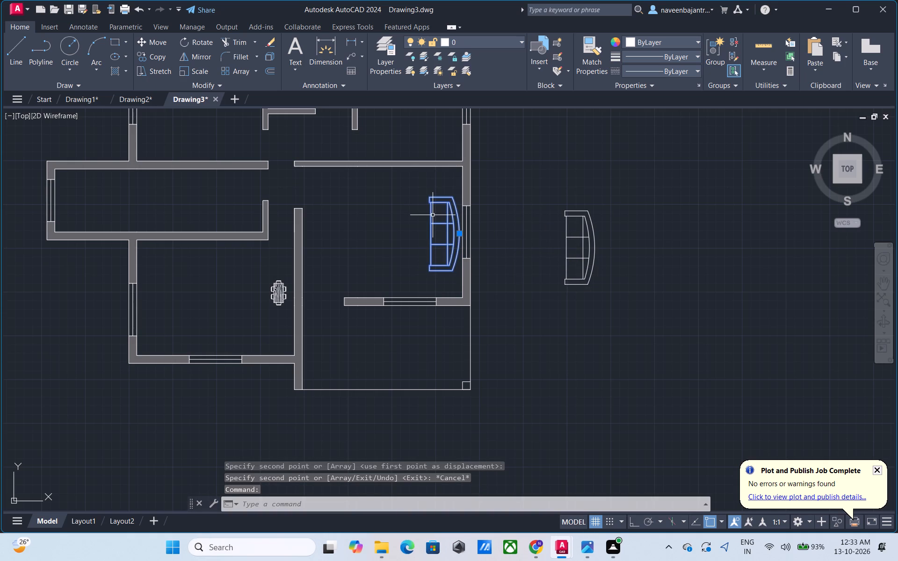
{"action": "key", "text": "space"}
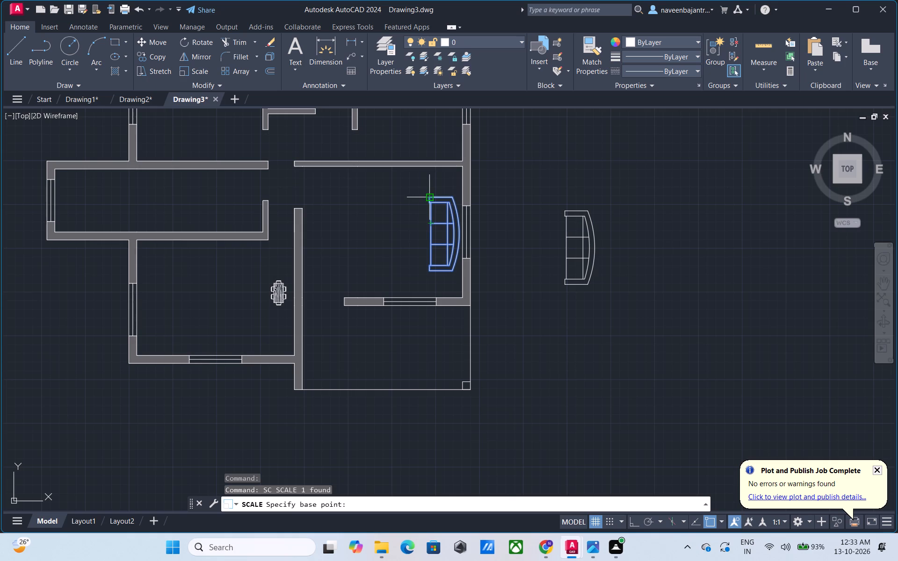
{"action": "left_click", "coordinate": [427, 196]}
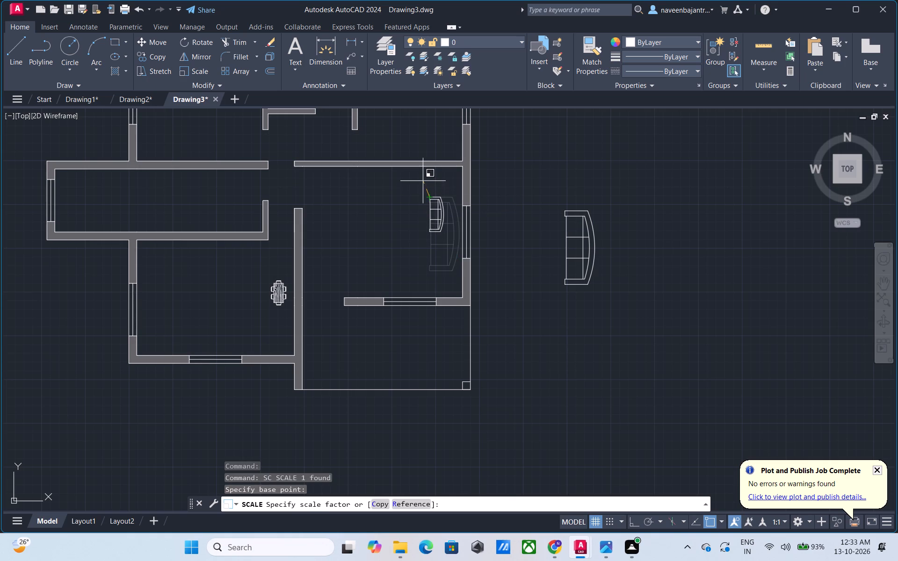
{"action": "left_click", "coordinate": [423, 179]}
{"action": "key", "text": "Escape"}
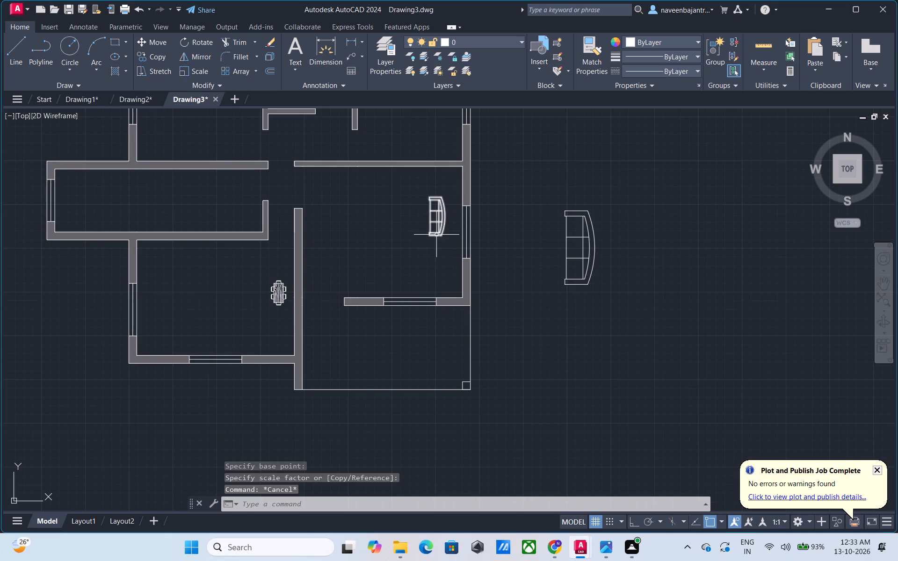
Move the scaled-down three-seat sofa close to the outer right wall, near the room's lower-right corner.
{"action": "left_click", "coordinate": [435, 234]}
{"action": "type", "text": "M"}
{"action": "key", "text": "space"}
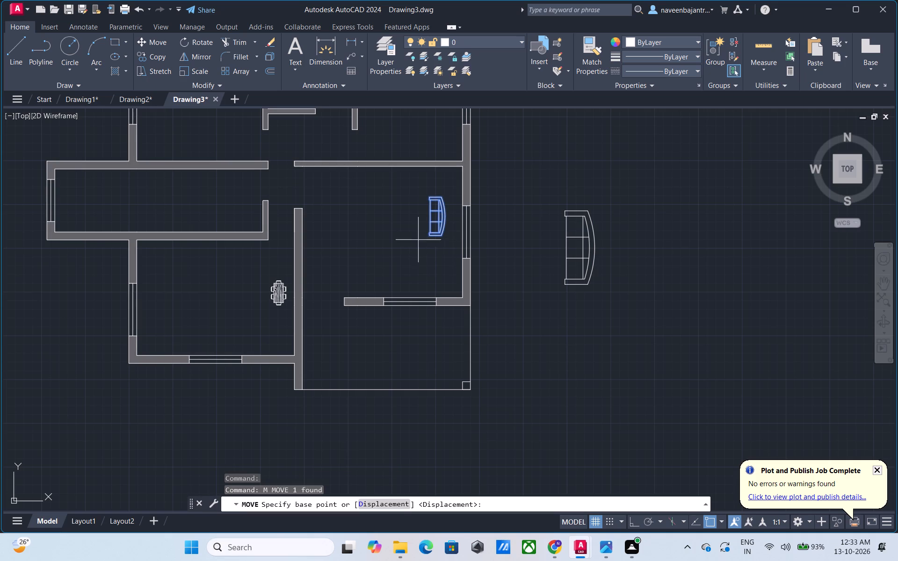
{"action": "left_click", "coordinate": [428, 237]}
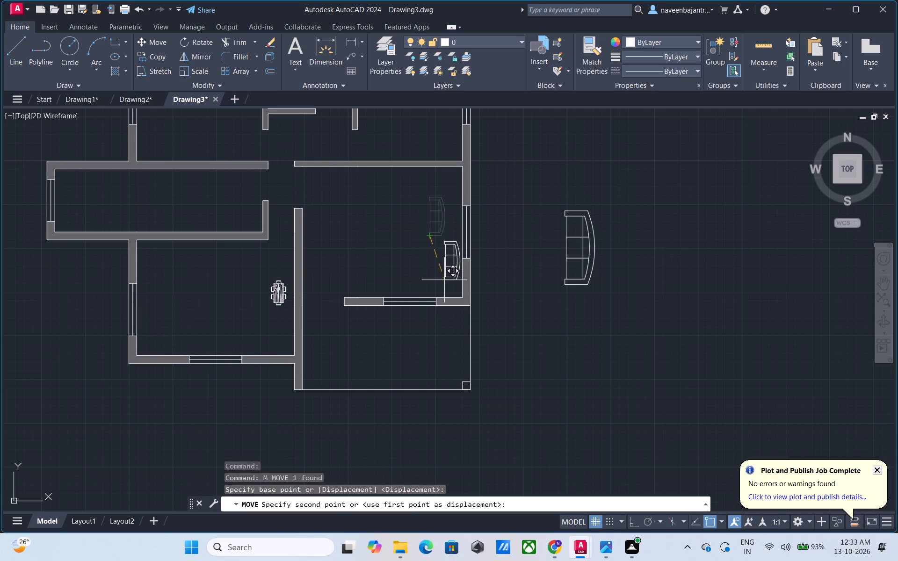
{"action": "scroll", "coordinate": [443, 281], "scroll_direction": "up", "scroll_amount": 3}
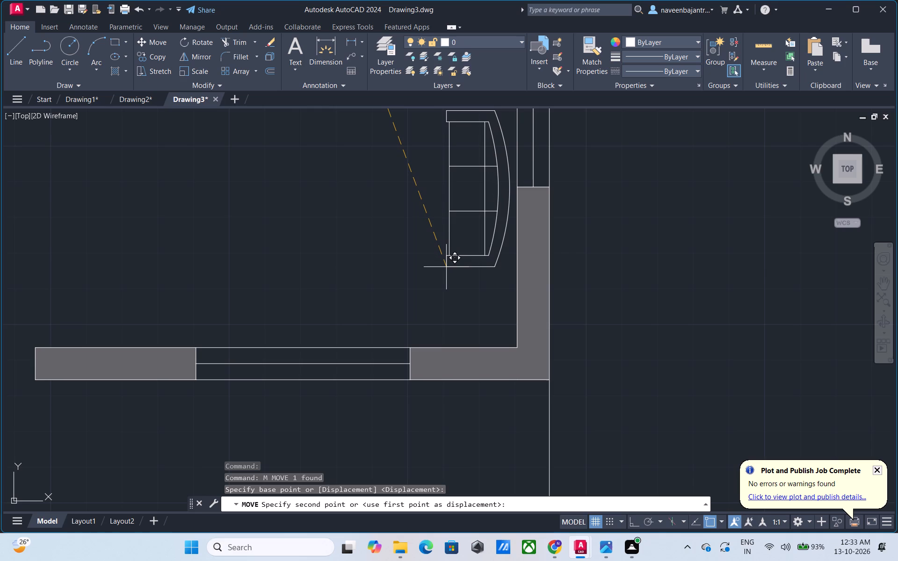
{"action": "left_click", "coordinate": [446, 267]}
{"action": "key", "text": "Escape"}
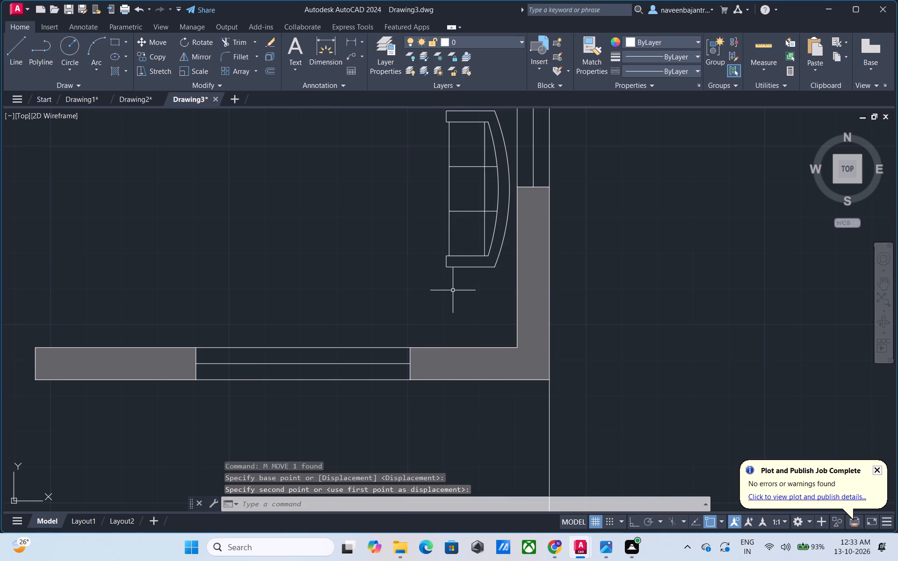
Copy the small three-seat sofa to the empty area just outside the plan's right wall.
{"action": "left_click", "coordinate": [448, 267]}
{"action": "type", "text": "CO"}
{"action": "key", "text": "space"}
{"action": "left_click", "coordinate": [448, 266]}
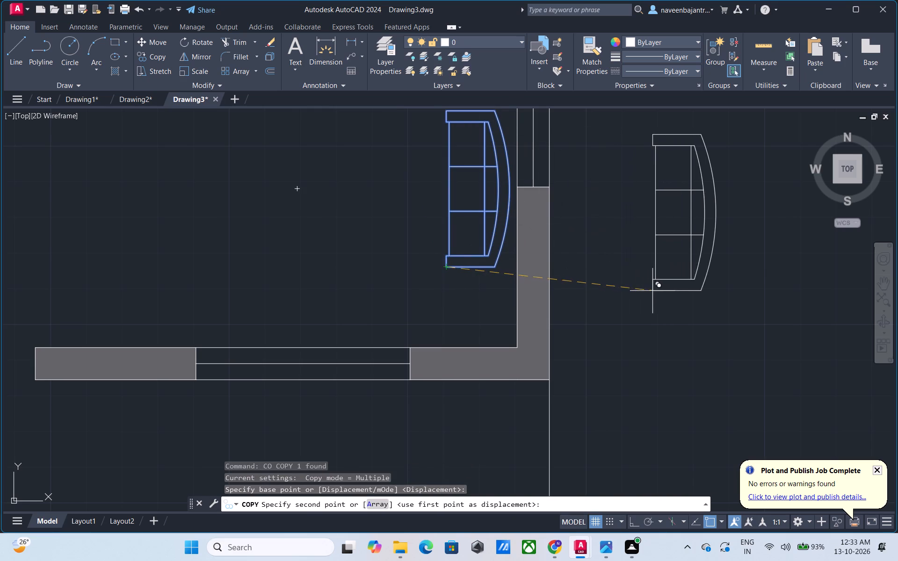
{"action": "left_click", "coordinate": [661, 291]}
{"action": "key", "text": "Escape"}
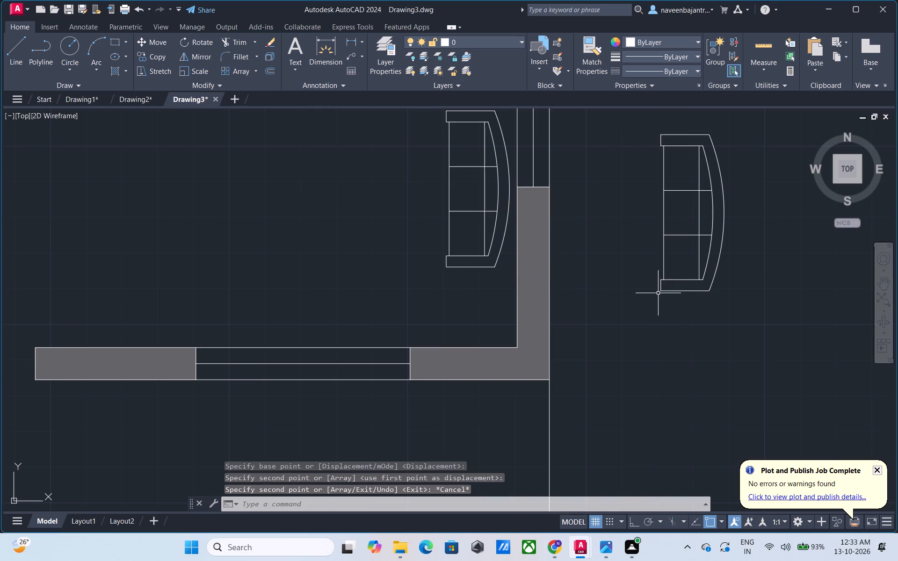
With Ortho on, rotate the small sofa copy 90° clockwise about its lower-left corner so its back faces down.
{"action": "key", "text": "F8"}
{"action": "left_click", "coordinate": [661, 291]}
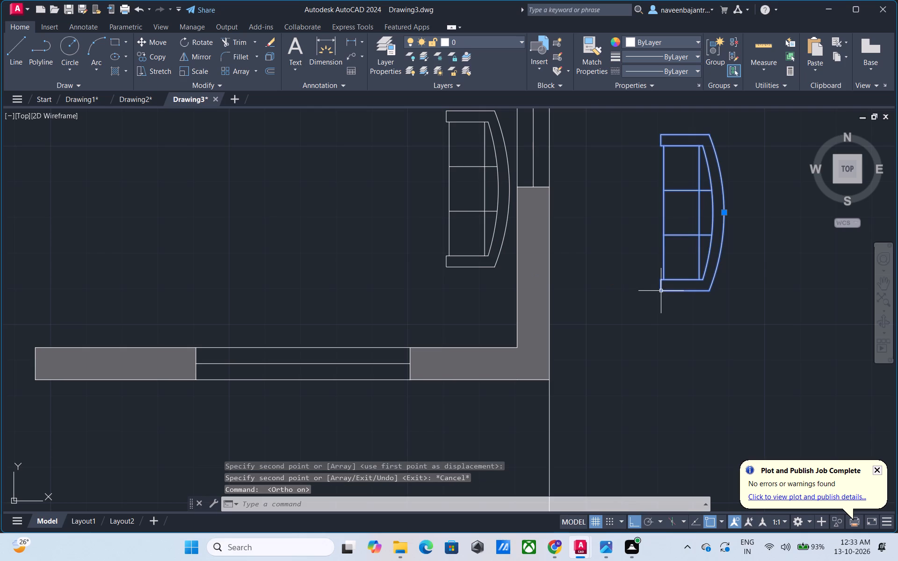
{"action": "key", "text": "r"}
{"action": "key", "text": "o"}
{"action": "key", "text": "space"}
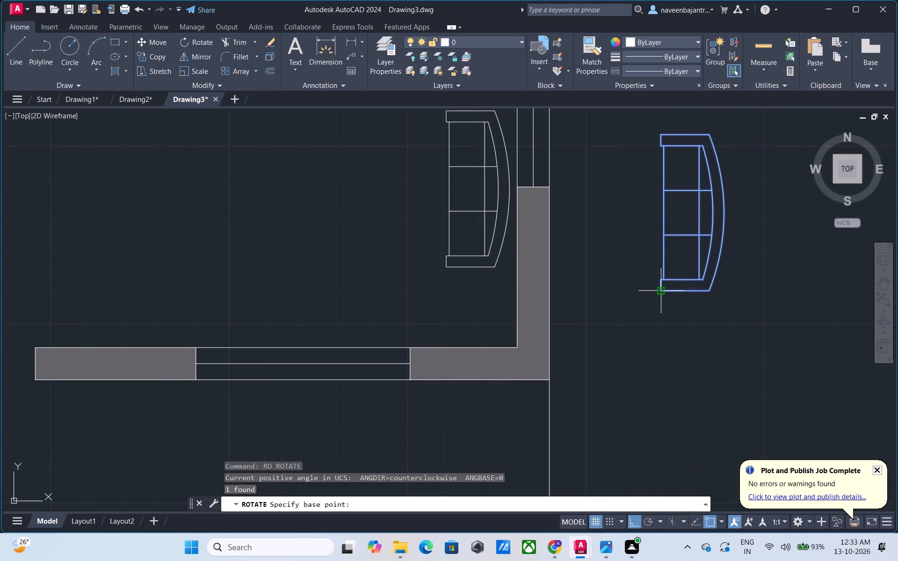
{"action": "left_click", "coordinate": [662, 292]}
{"action": "left_click", "coordinate": [659, 291]}
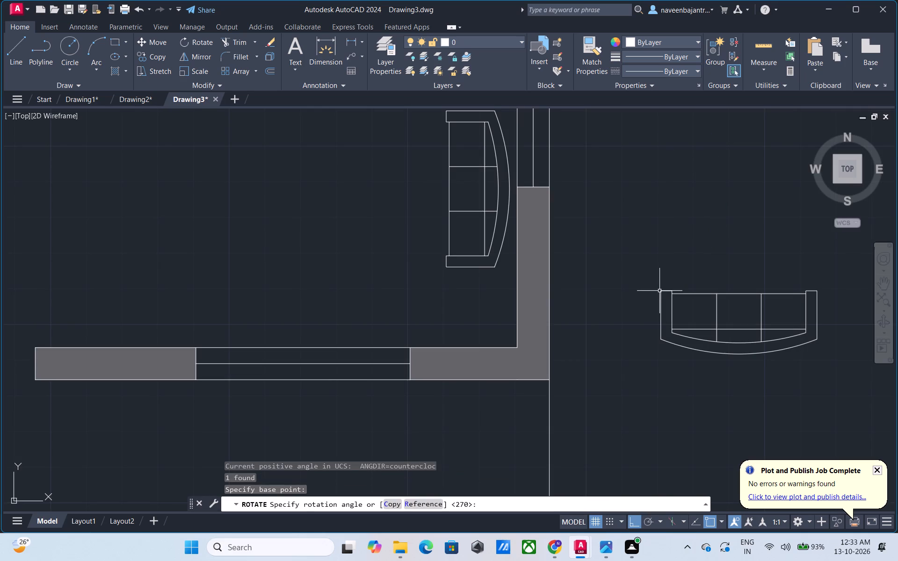
{"action": "key", "text": "Escape"}
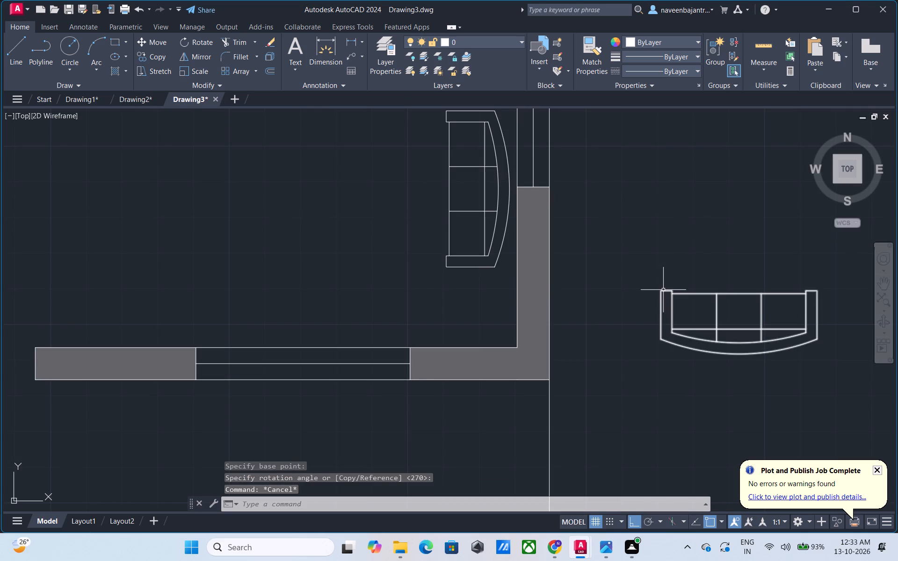
With Ortho off, move the rotated sofa copy into the room, just above the lower wall and left of the first sofa.
{"action": "left_click", "coordinate": [662, 292]}
{"action": "type", "text": "M"}
{"action": "key", "text": "space"}
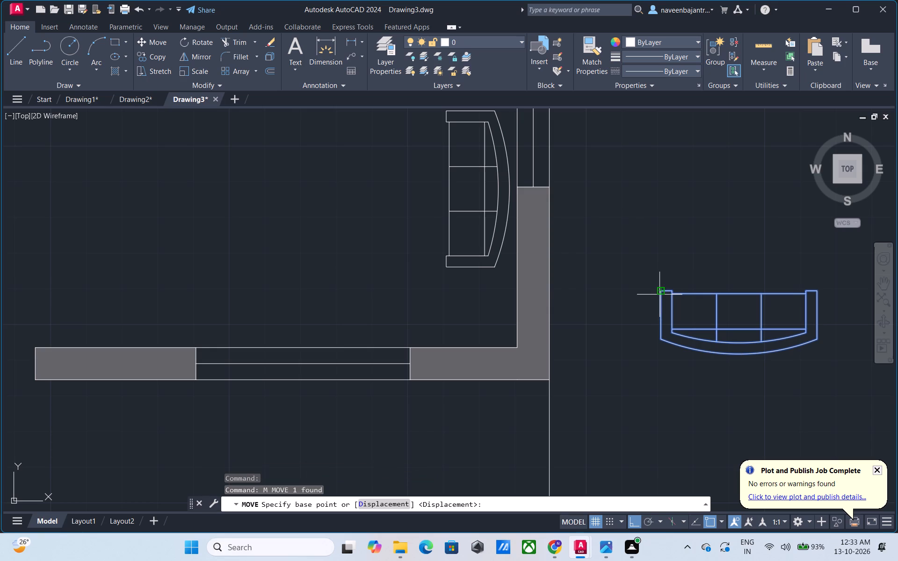
{"action": "left_click", "coordinate": [659, 295]}
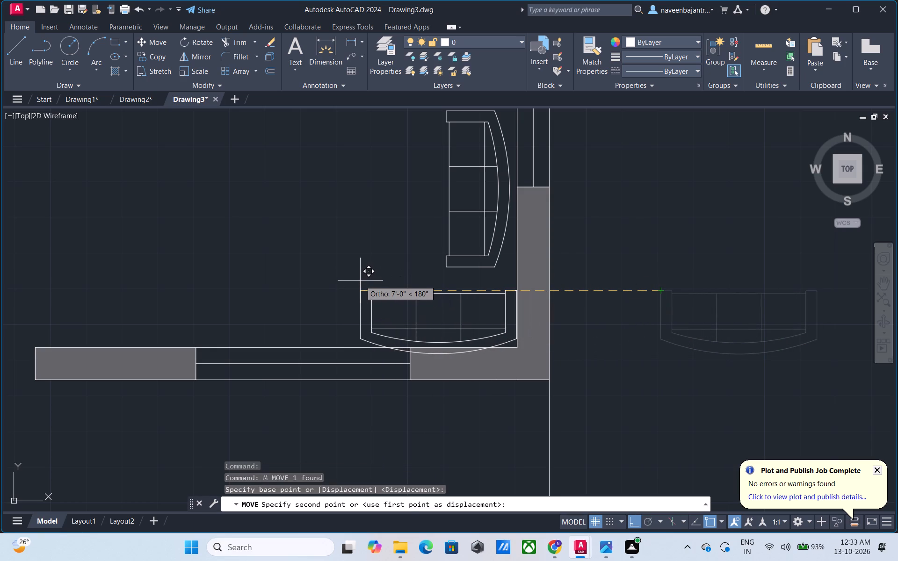
{"action": "key", "text": "F8"}
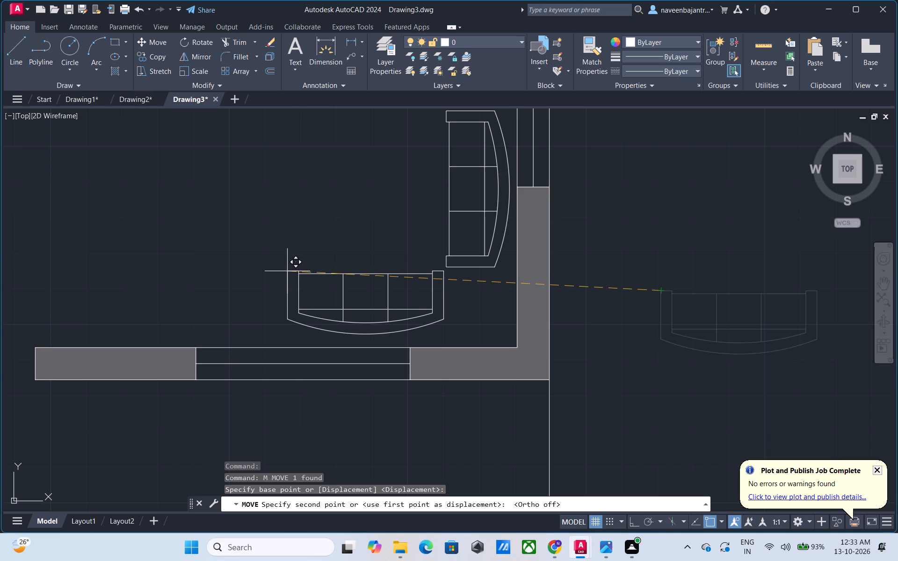
{"action": "left_click", "coordinate": [287, 271]}
{"action": "key", "text": "Escape"}
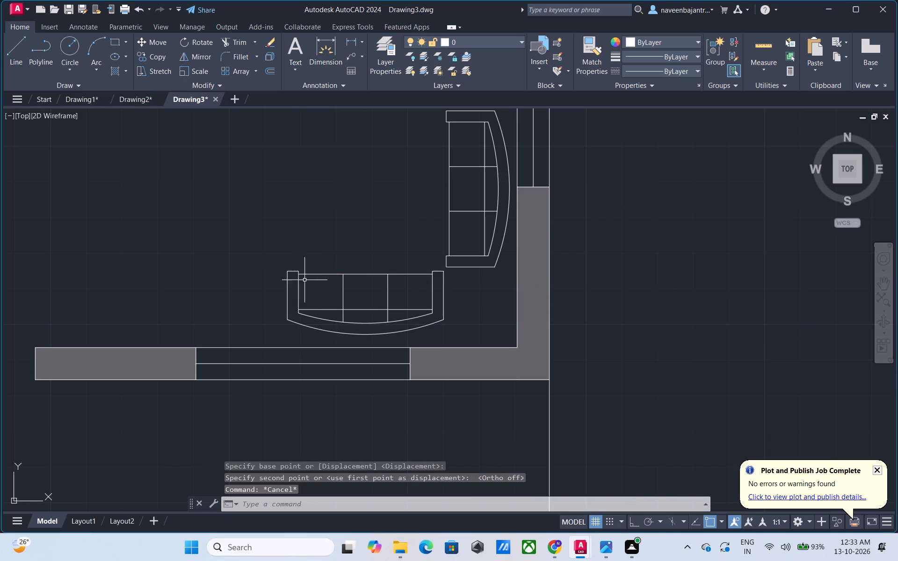
Move the square wood-grain table from outside the plan's left side into the room, beside the two sofas.
{"action": "scroll", "coordinate": [338, 284], "scroll_direction": "down", "scroll_amount": 2}
{"action": "scroll", "coordinate": [459, 296], "scroll_direction": "down", "scroll_amount": 1}
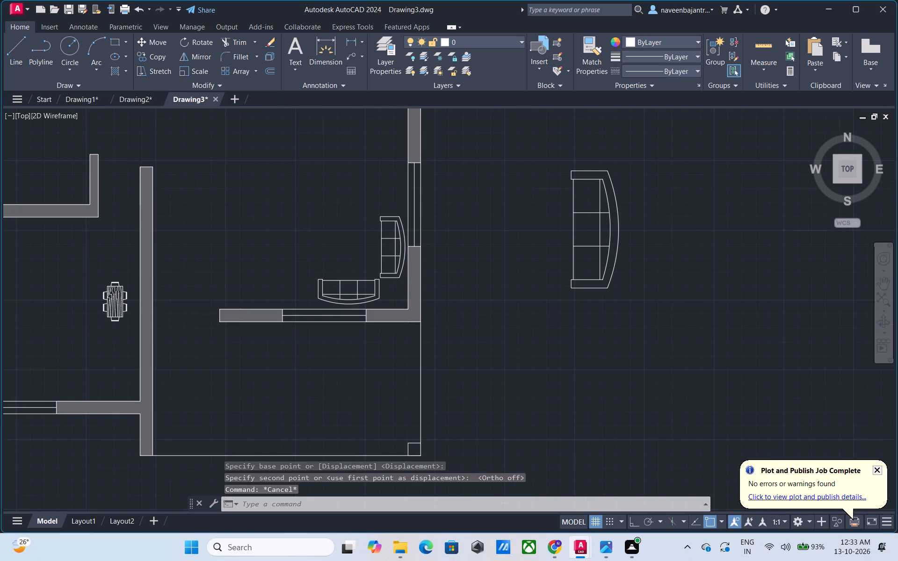
{"action": "middle_click_drag", "start_coordinate": [459, 296], "coordinate": [588, 268]}
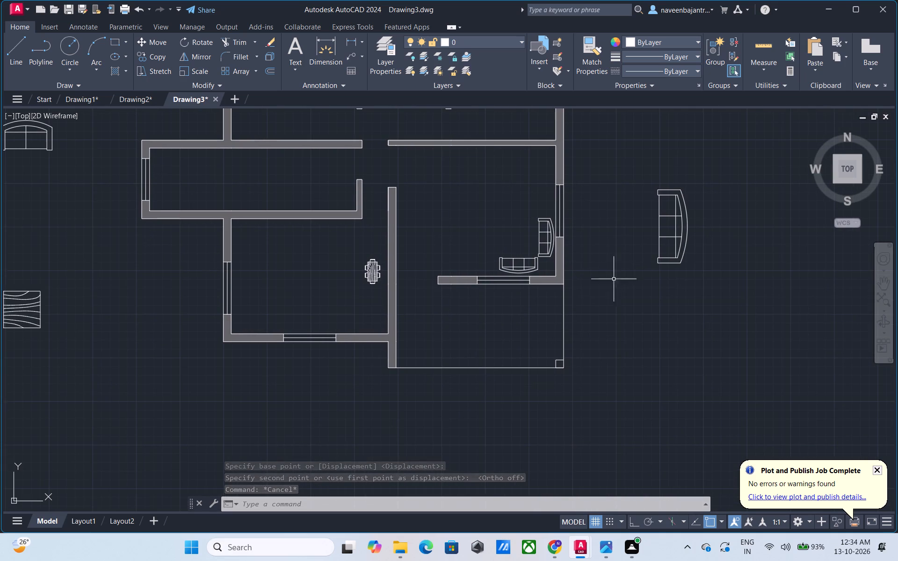
{"action": "left_click", "coordinate": [41, 291]}
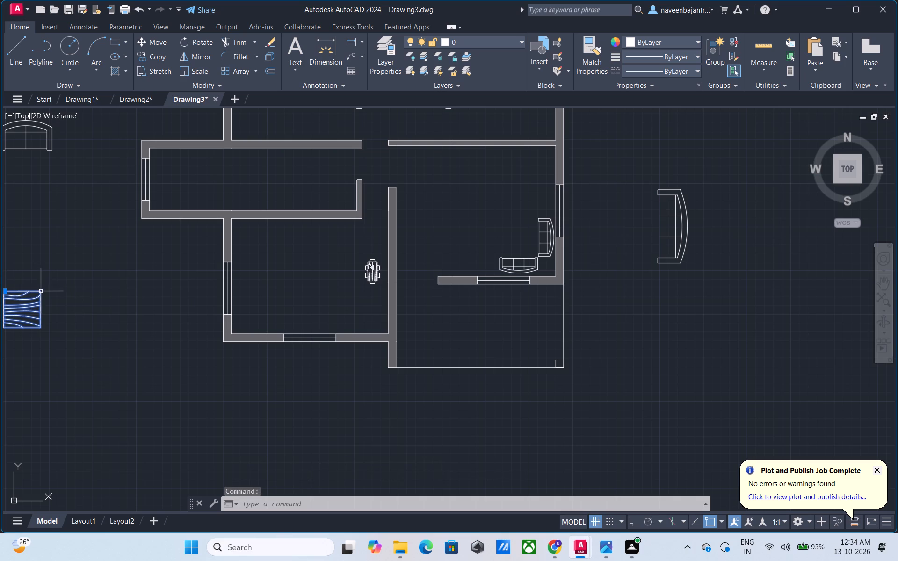
{"action": "type", "text": "M"}
{"action": "key", "text": "space"}
{"action": "left_click", "coordinate": [41, 293]}
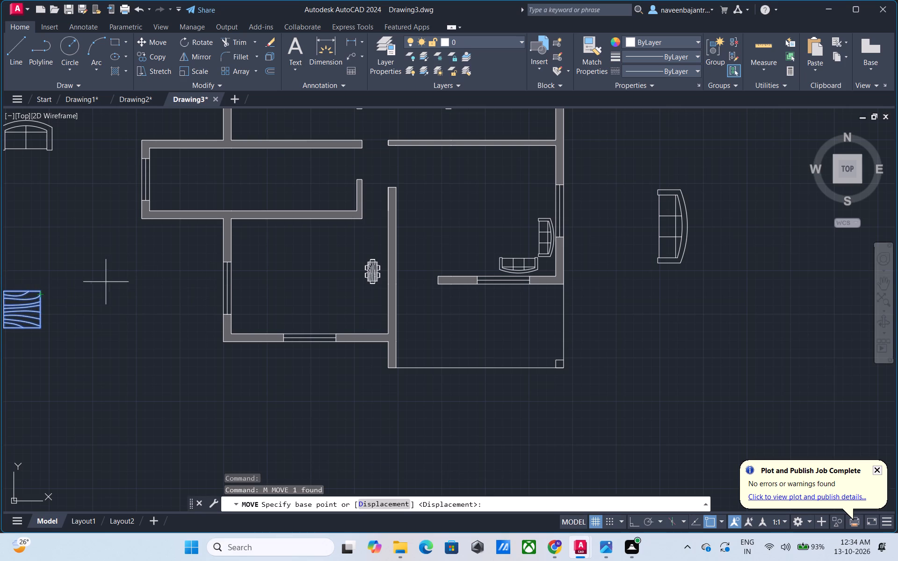
{"action": "left_click", "coordinate": [42, 291]}
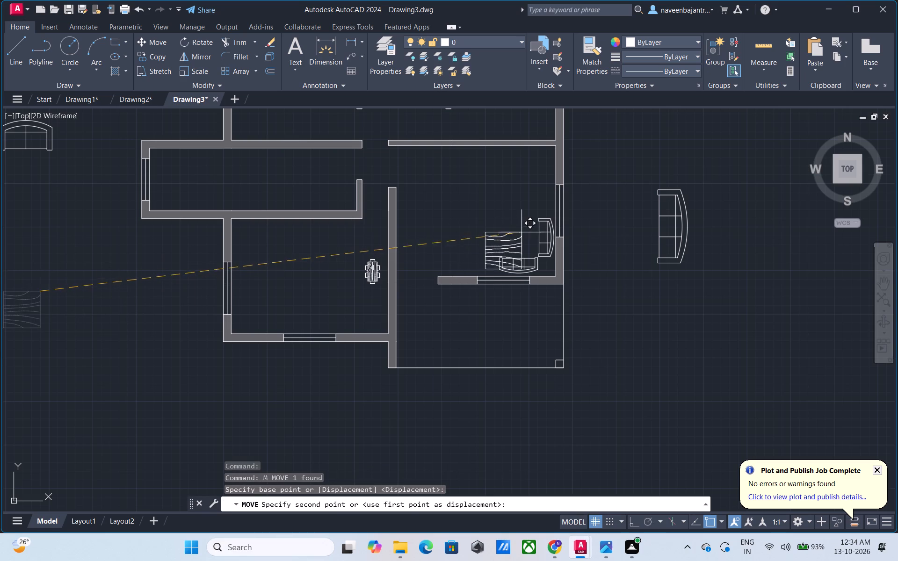
{"action": "scroll", "coordinate": [528, 224], "scroll_direction": "up", "scroll_amount": 2}
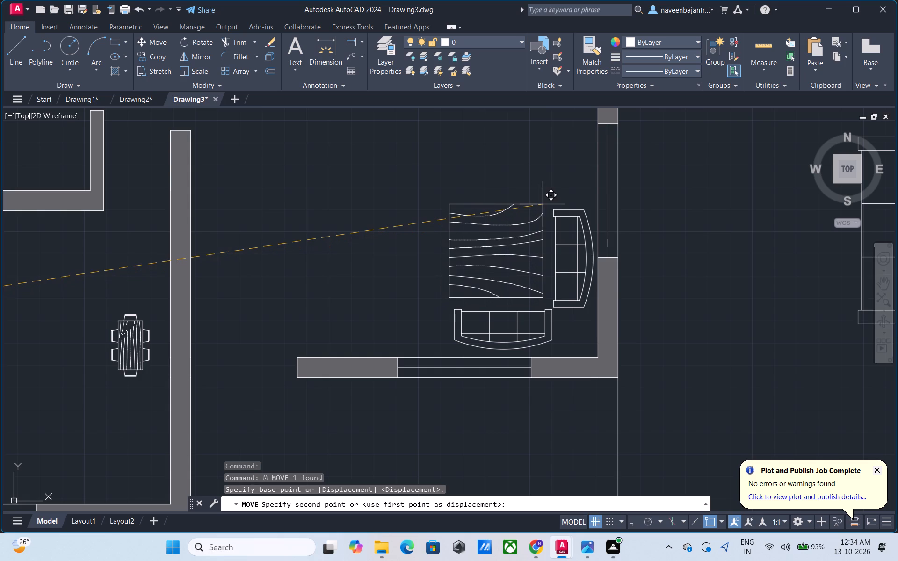
{"action": "left_click", "coordinate": [543, 204]}
{"action": "key", "text": "Escape"}
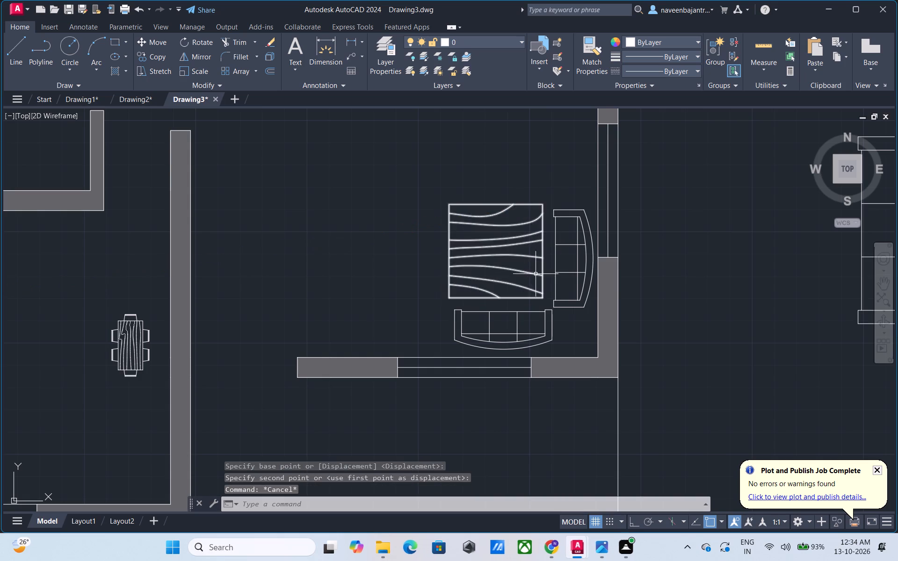
Scale the square wood-grain table down freehand to about 0.4 of its size, based on its upper-left corner.
{"action": "left_click", "coordinate": [449, 206]}
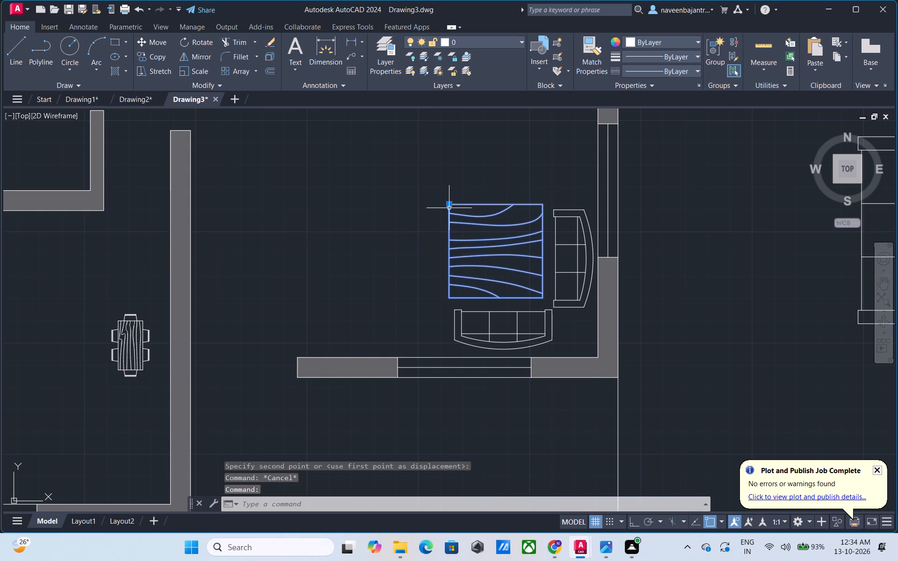
{"action": "type", "text": "SC"}
{"action": "key", "text": "space"}
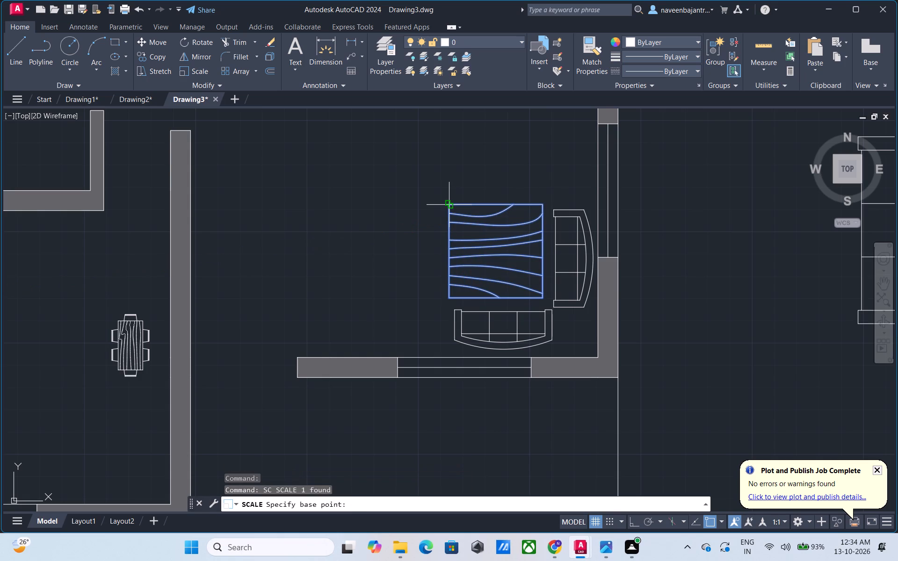
{"action": "left_click", "coordinate": [449, 205]}
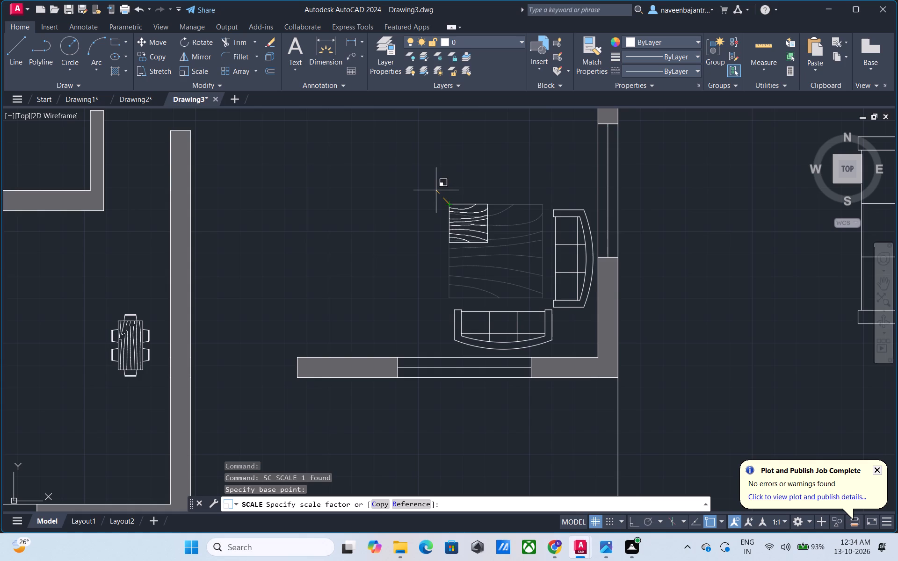
{"action": "left_click", "coordinate": [436, 190]}
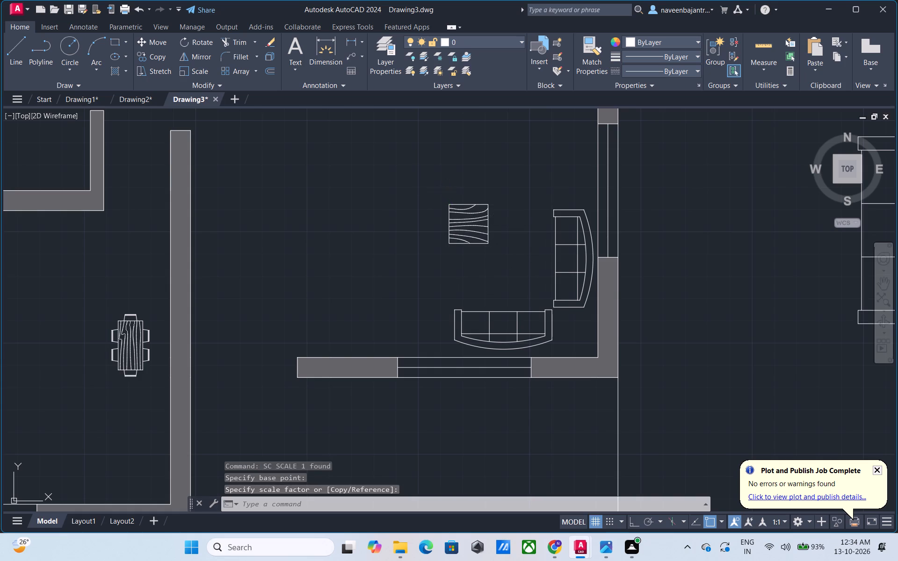
{"action": "key", "text": "Escape"}
Move the small square table down and right by its lower-right corner, into the angle between the two sofas.
{"action": "left_click", "coordinate": [449, 207]}
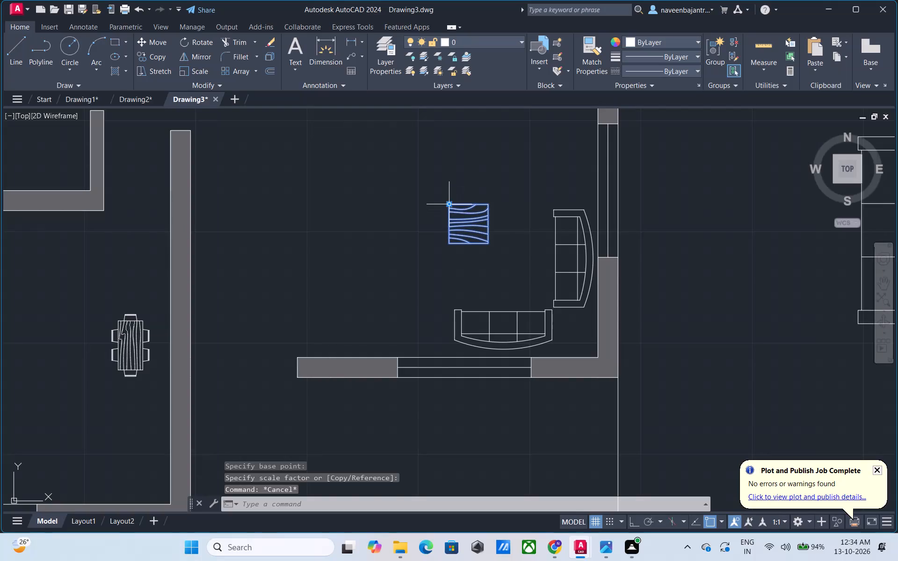
{"action": "type", "text": "M"}
{"action": "key", "text": "space"}
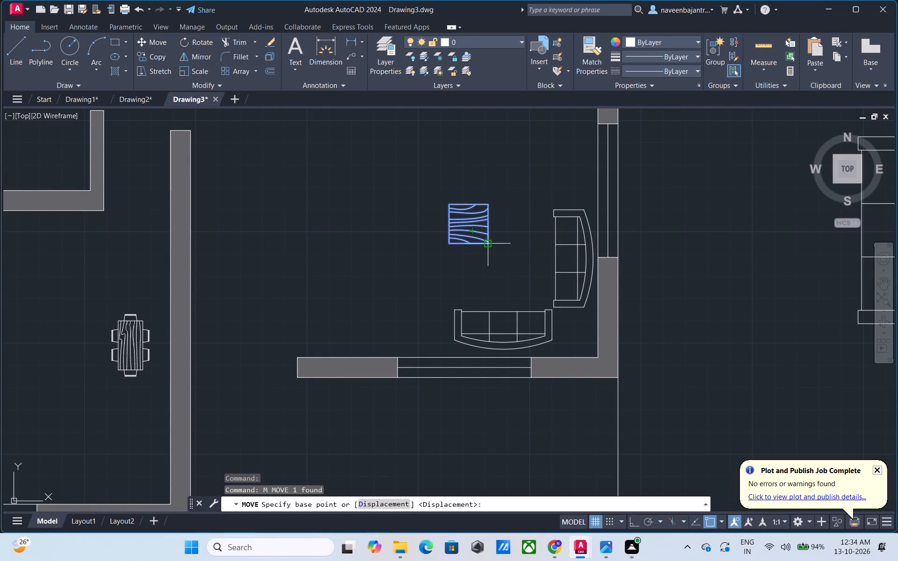
{"action": "left_click", "coordinate": [485, 245]}
{"action": "scroll", "coordinate": [522, 280], "scroll_direction": "up", "scroll_amount": 1}
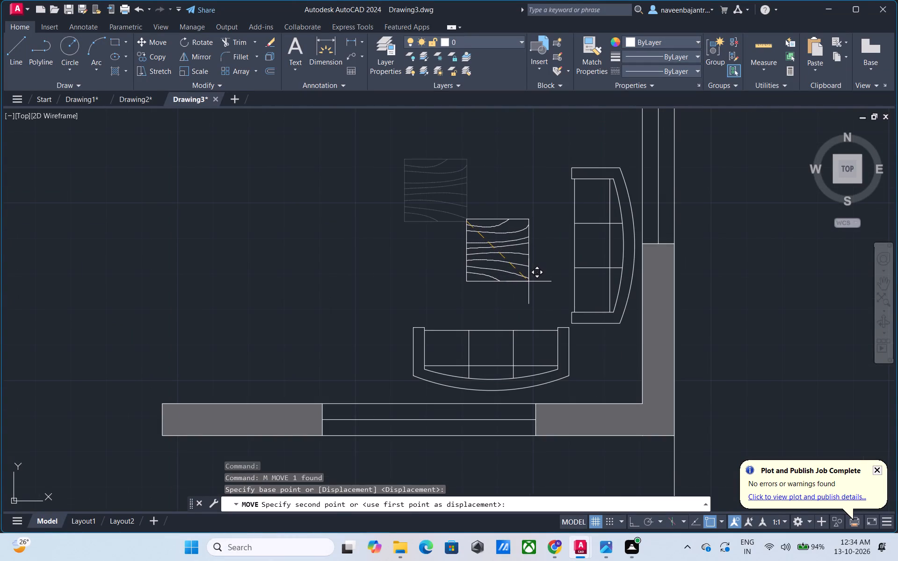
{"action": "left_click", "coordinate": [529, 281]}
{"action": "key", "text": "Escape"}
Copy the round table lamp beside the upper-left bedroom's bed into the living room corner between the two sofas.
{"action": "scroll", "coordinate": [529, 281], "scroll_direction": "down", "scroll_amount": 3}
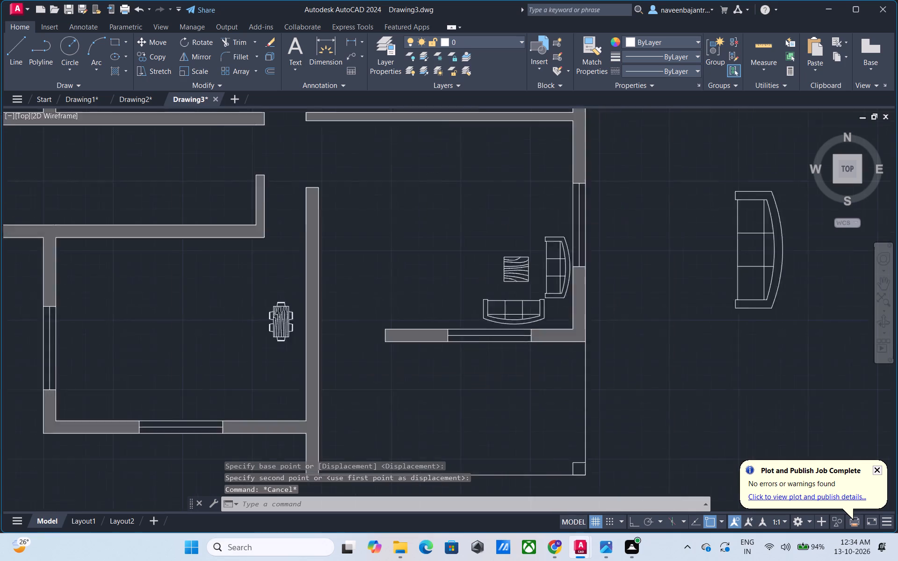
{"action": "scroll", "coordinate": [464, 242], "scroll_direction": "down", "scroll_amount": 1}
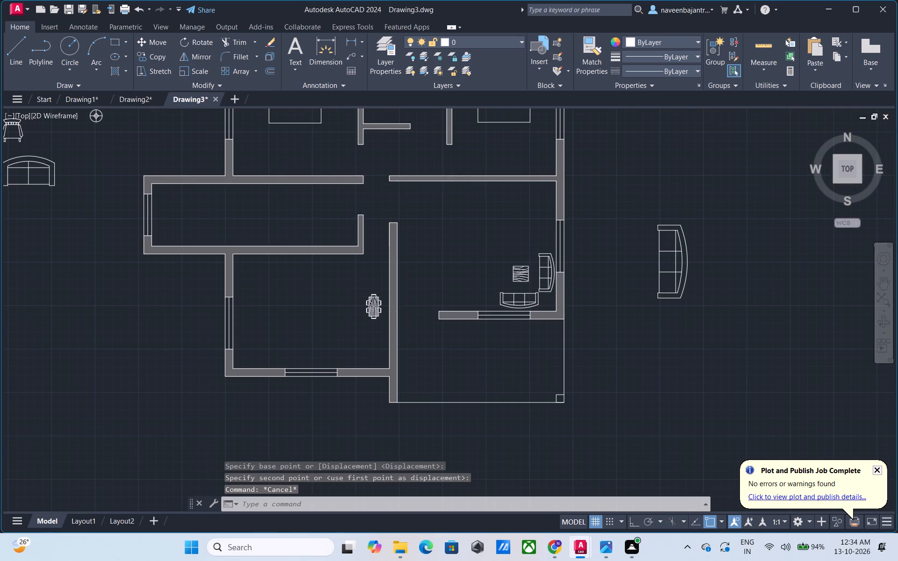
{"action": "left_click", "coordinate": [381, 129]}
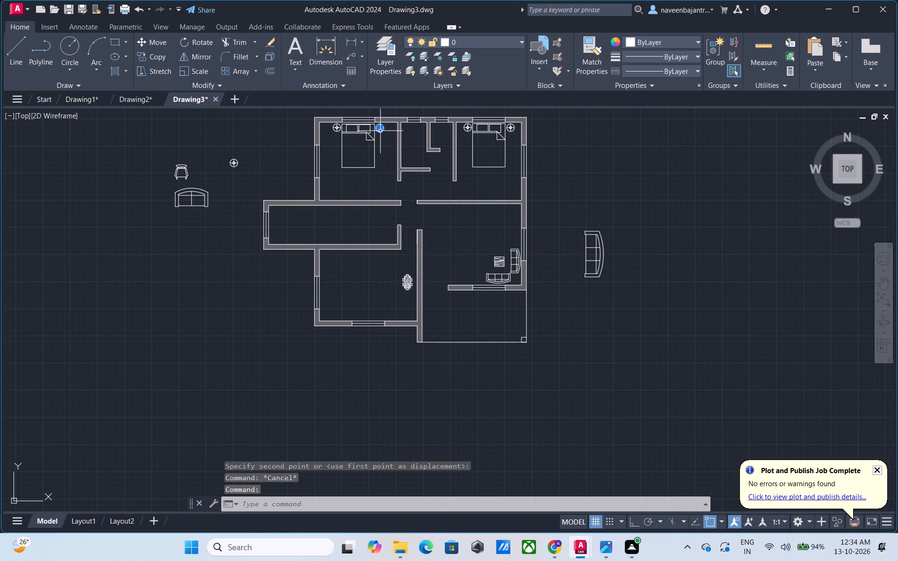
{"action": "type", "text": "CO"}
{"action": "key", "text": "space"}
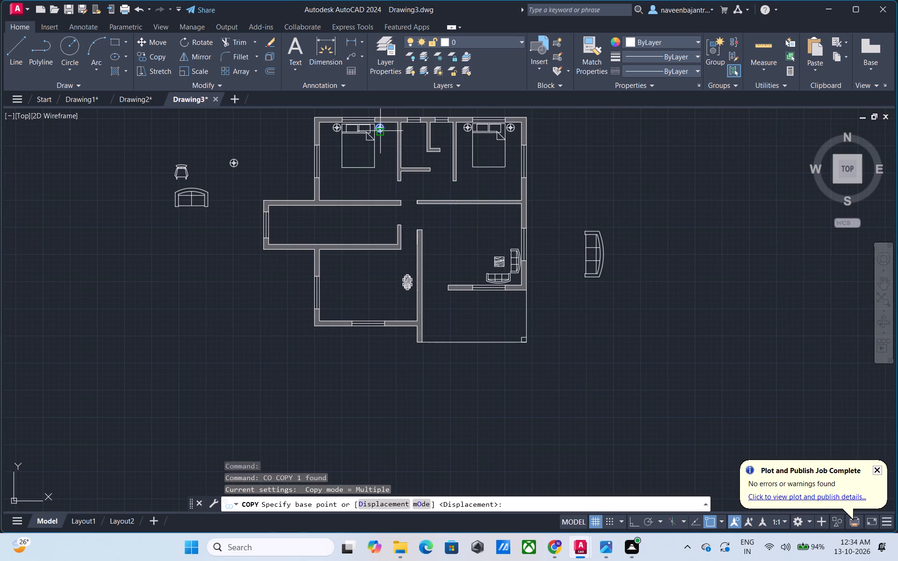
{"action": "scroll", "coordinate": [380, 131], "scroll_direction": "up", "scroll_amount": 2}
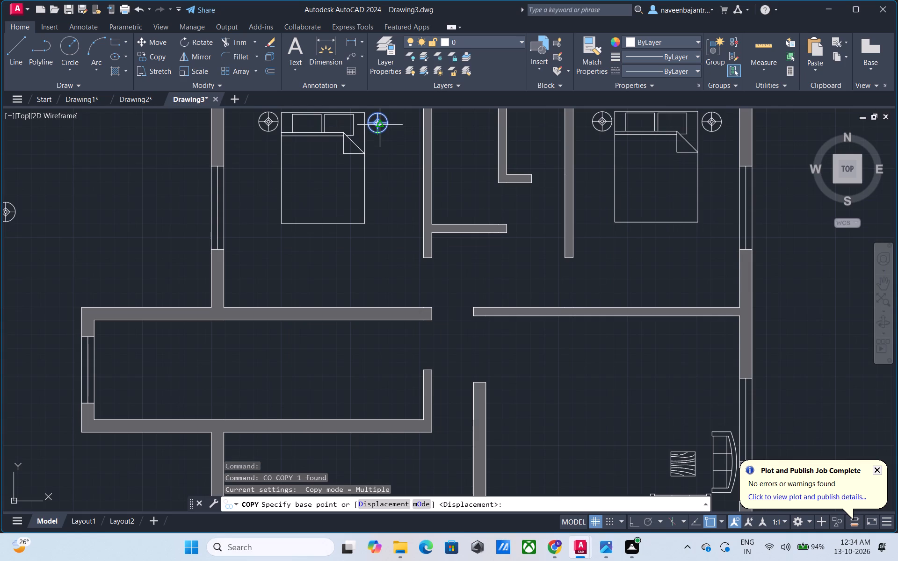
{"action": "left_click", "coordinate": [376, 124]}
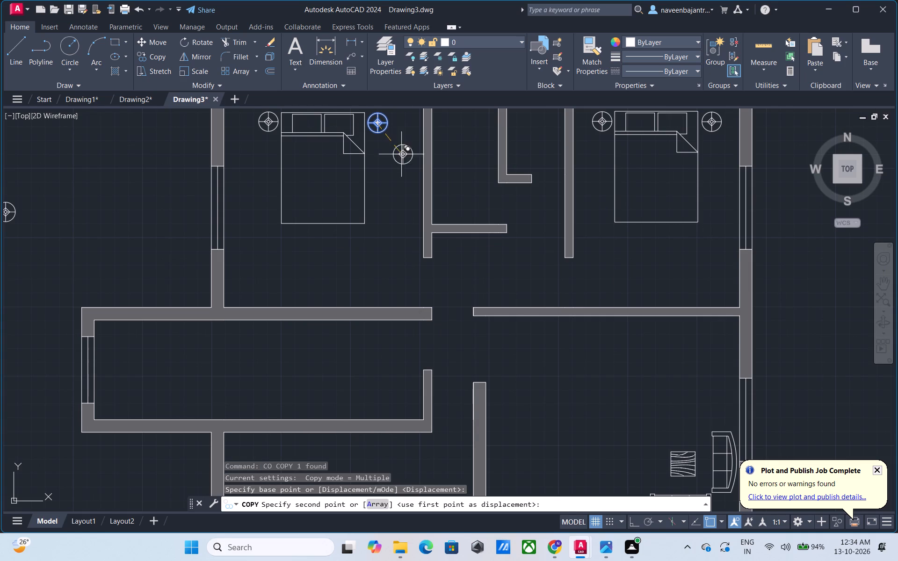
{"action": "middle_click_drag", "start_coordinate": [608, 385], "coordinate": [302, 223]}
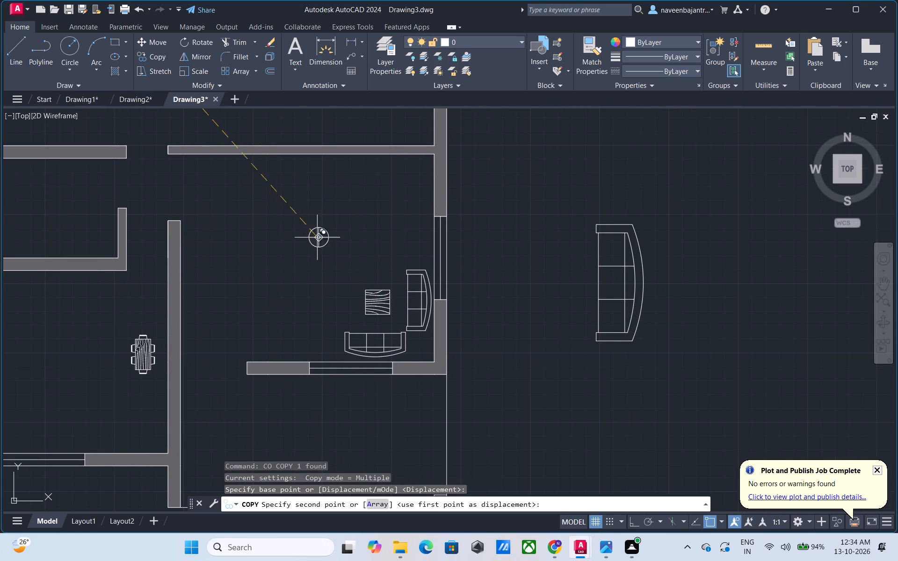
{"action": "scroll", "coordinate": [420, 344], "scroll_direction": "up", "scroll_amount": 3}
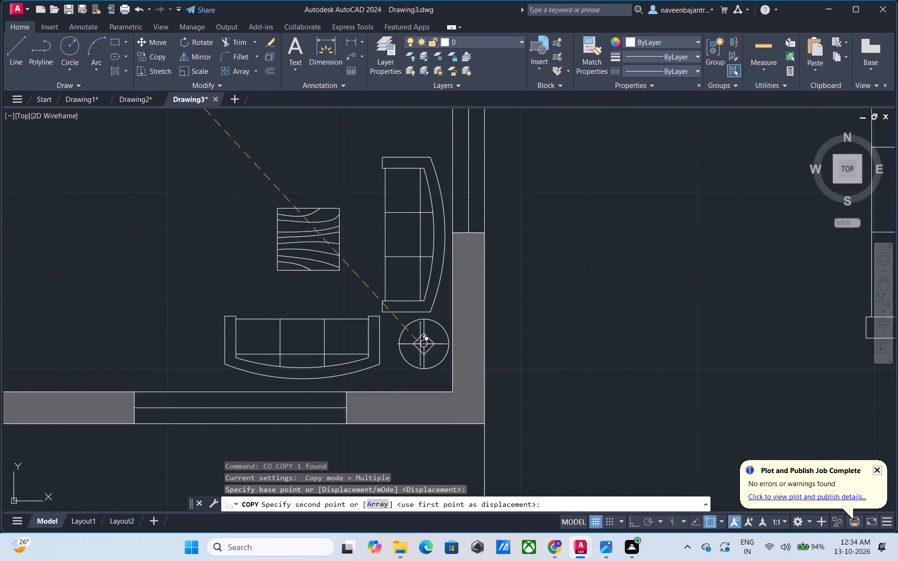
{"action": "left_click", "coordinate": [408, 345]}
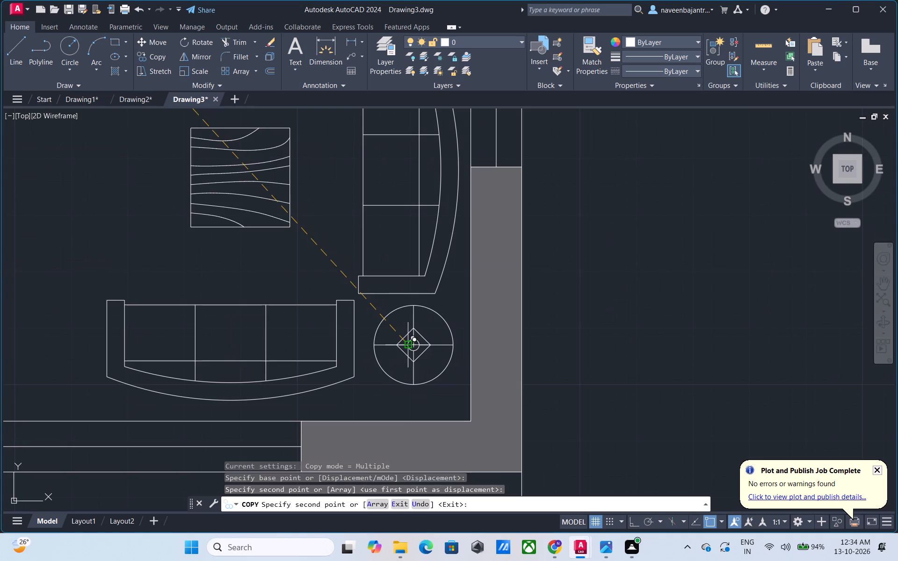
{"action": "key", "text": "Escape"}
Open DesignCenter, look through its folder list and the Home - Space Planner blocks, and close it.
{"action": "scroll", "coordinate": [559, 353], "scroll_direction": "down", "scroll_amount": 4}
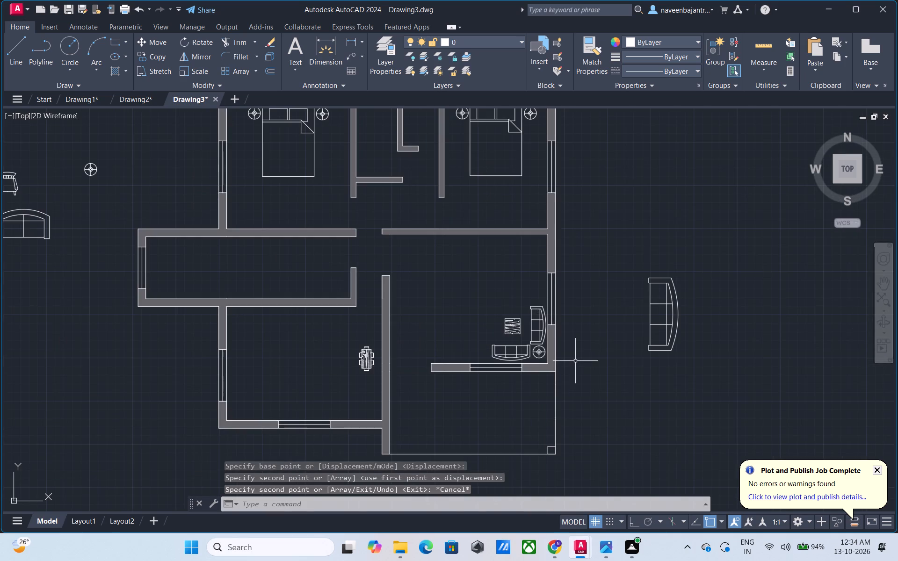
{"action": "scroll", "coordinate": [579, 367], "scroll_direction": "down", "scroll_amount": 1}
{"action": "middle_click_drag", "start_coordinate": [579, 367], "coordinate": [574, 336]}
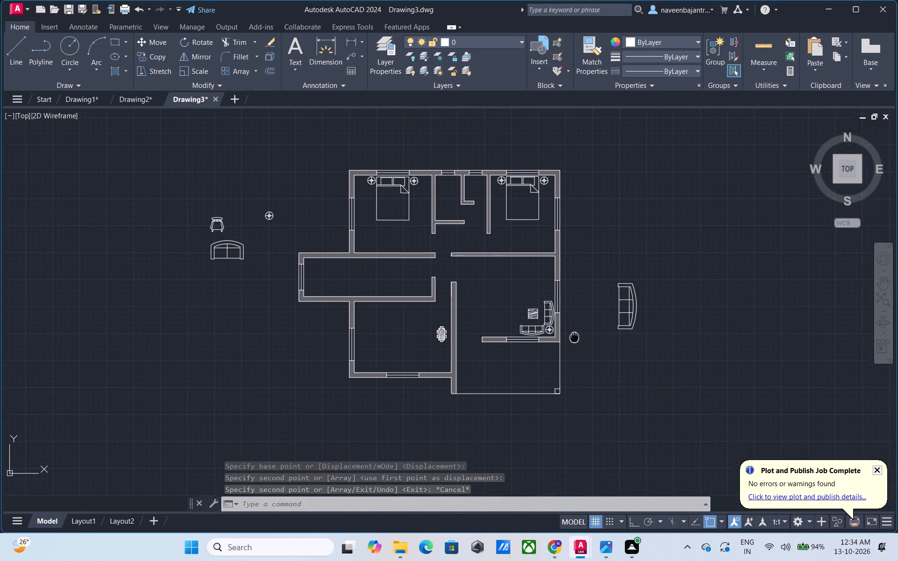
{"action": "middle_click_drag", "start_coordinate": [574, 336], "coordinate": [573, 334]}
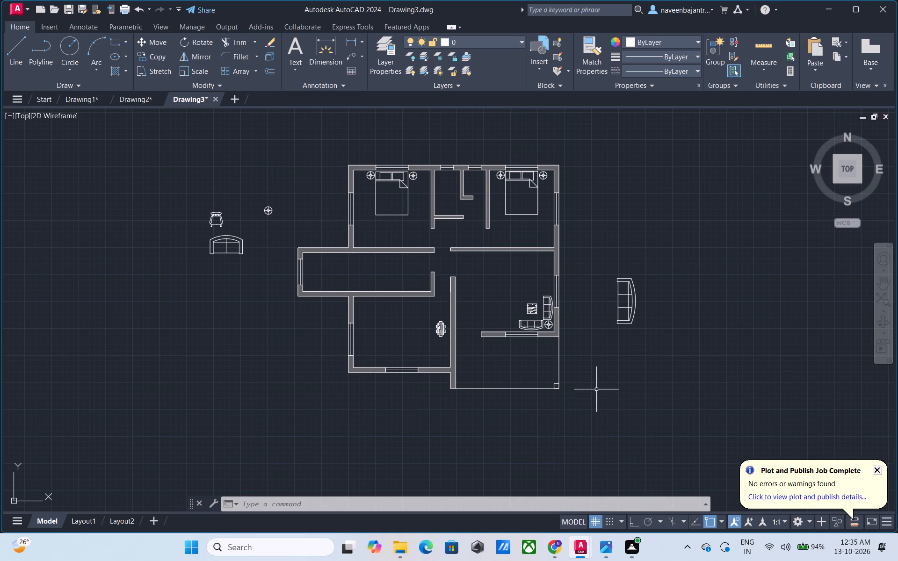
{"action": "key", "text": "Escape"}
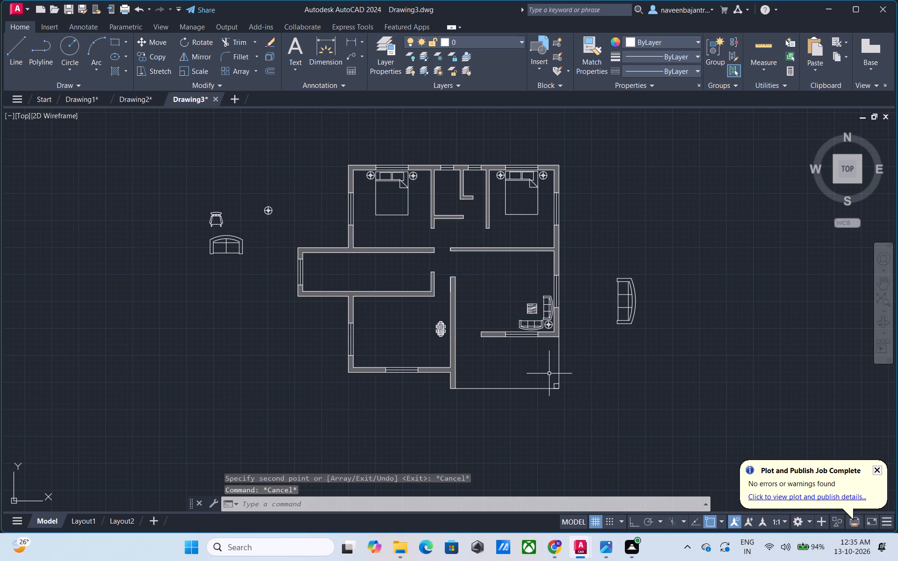
{"action": "type", "text": "DC"}
{"action": "key", "text": "space"}
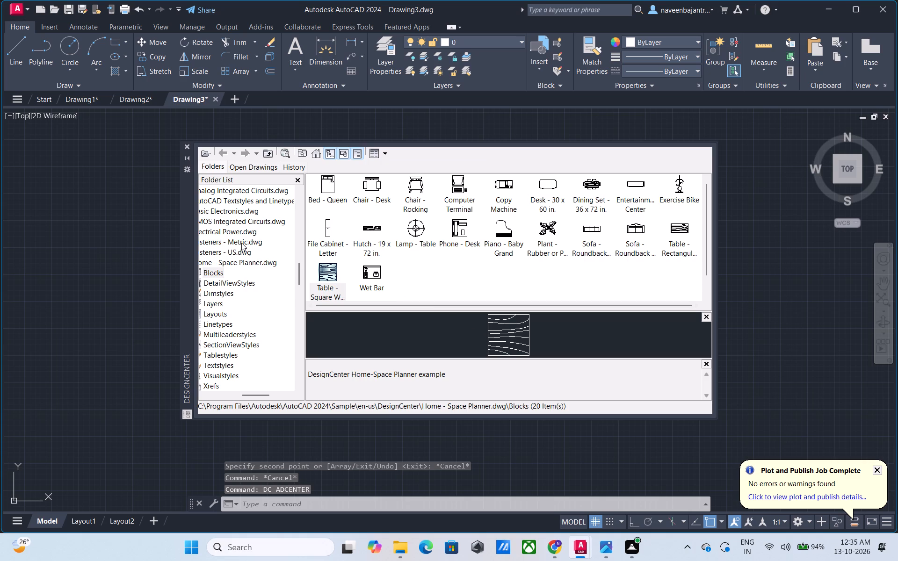
{"action": "scroll", "coordinate": [241, 243], "scroll_direction": "down", "scroll_amount": 1}
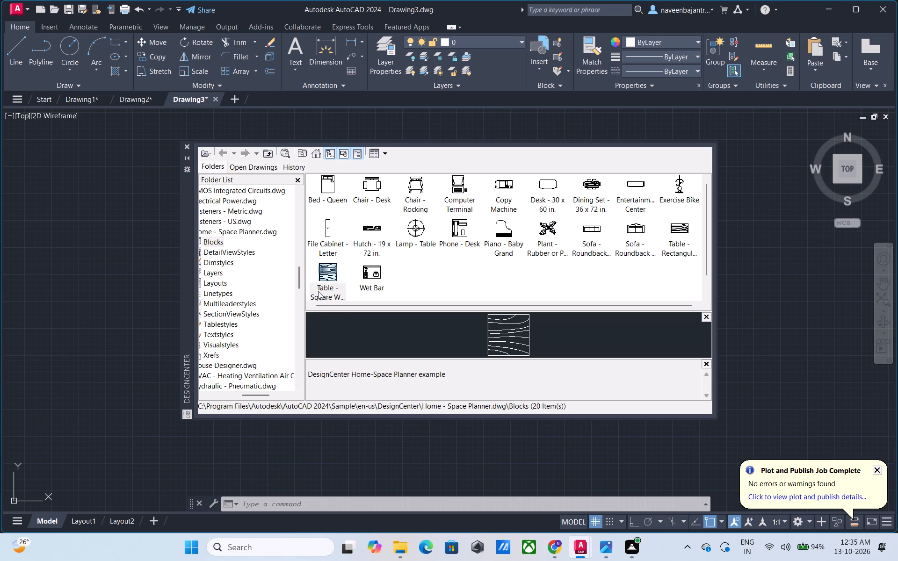
{"action": "scroll", "coordinate": [267, 259], "scroll_direction": "down", "scroll_amount": 3}
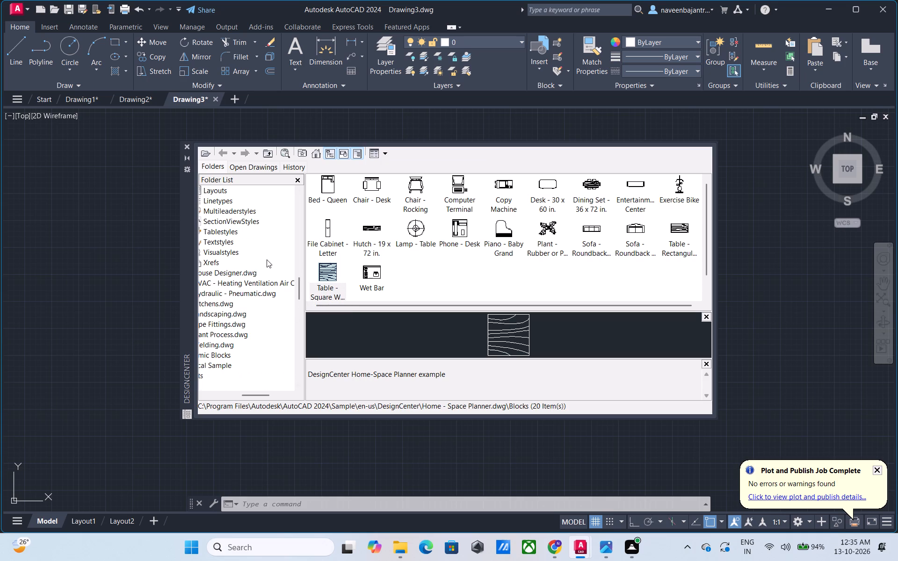
{"action": "scroll", "coordinate": [267, 259], "scroll_direction": "down", "scroll_amount": 1}
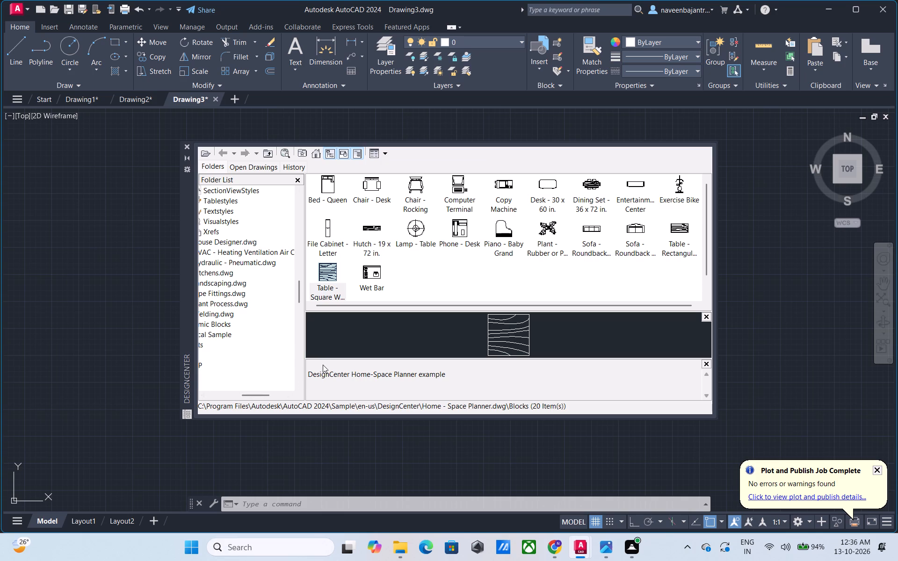
{"action": "scroll", "coordinate": [242, 292], "scroll_direction": "down", "scroll_amount": 1}
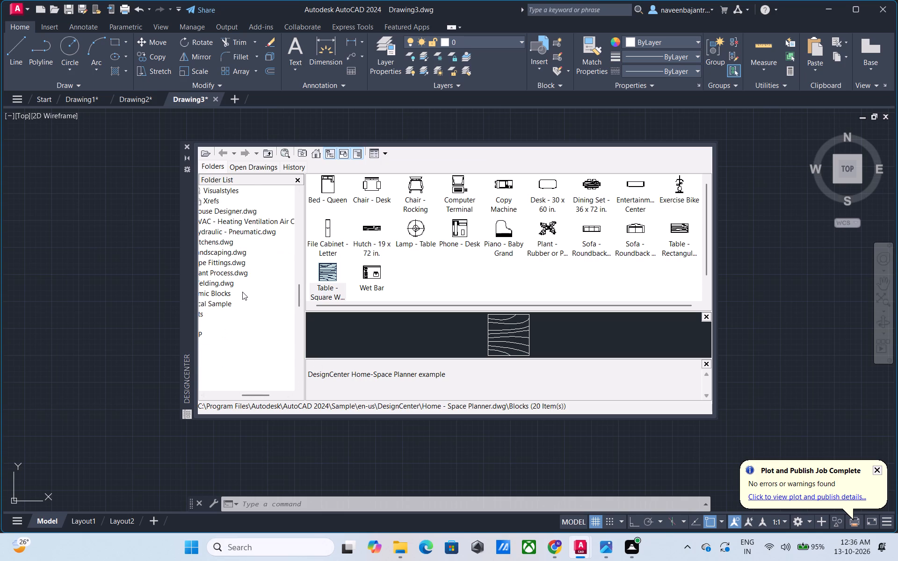
{"action": "scroll", "coordinate": [242, 292], "scroll_direction": "down", "scroll_amount": 1}
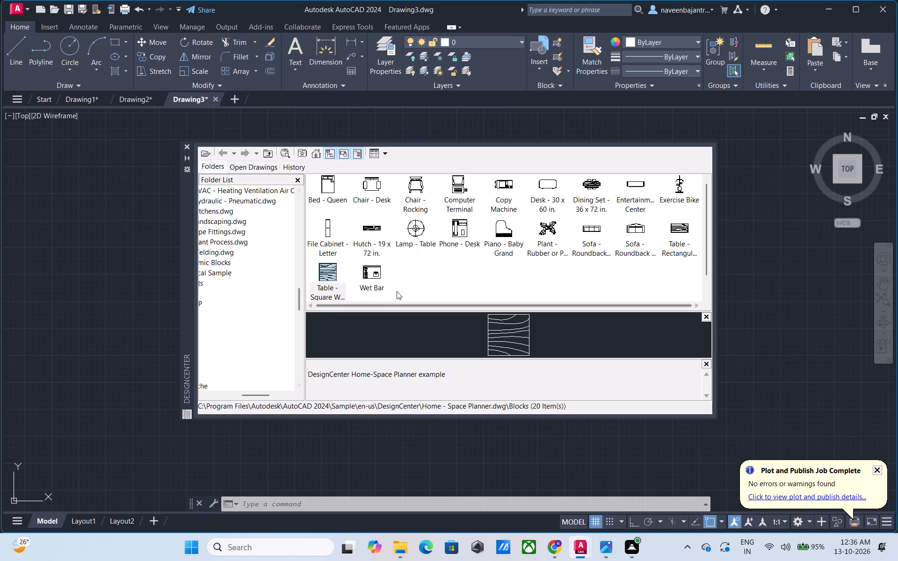
{"action": "scroll", "coordinate": [427, 279], "scroll_direction": "down", "scroll_amount": 1}
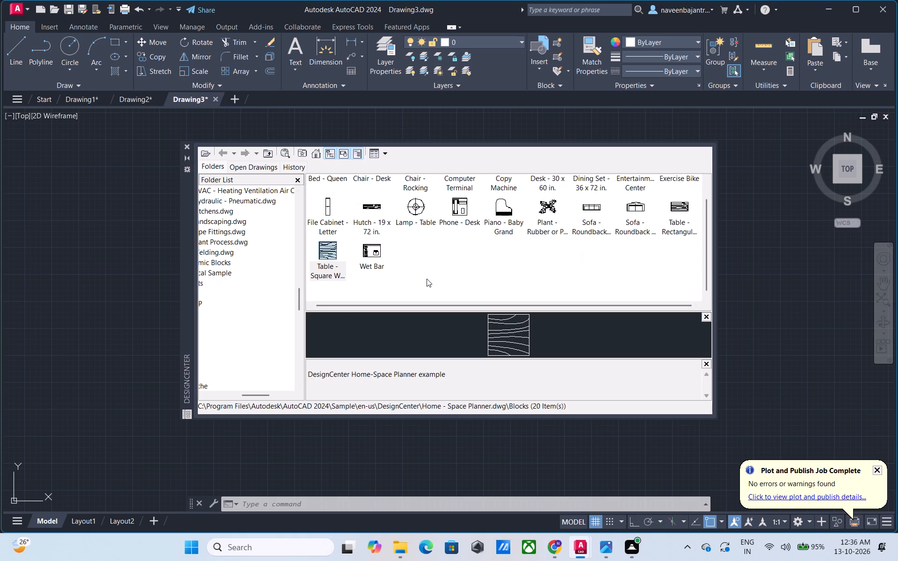
{"action": "scroll", "coordinate": [427, 279], "scroll_direction": "down", "scroll_amount": 2}
{"action": "left_click_drag", "start_coordinate": [259, 394], "coordinate": [251, 394]}
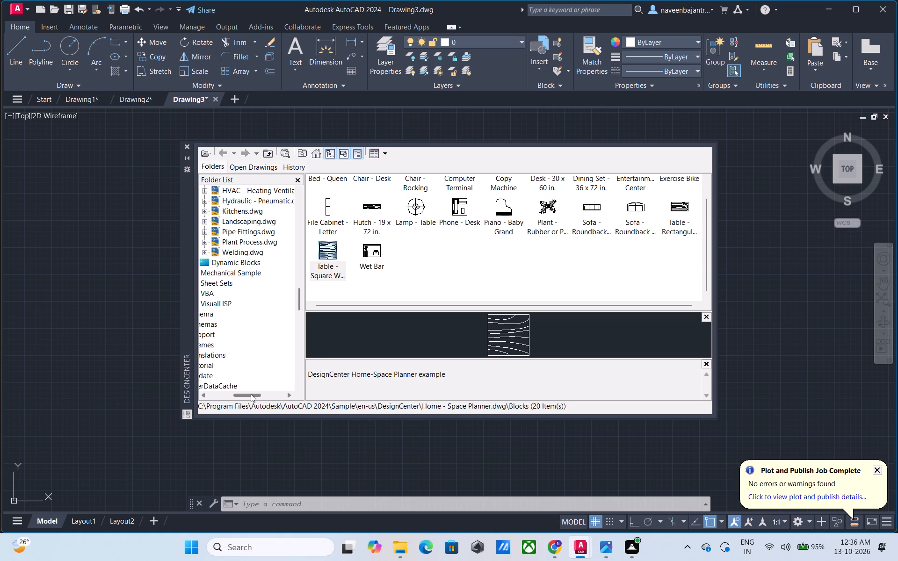
{"action": "left_click_drag", "start_coordinate": [251, 394], "coordinate": [243, 394]}
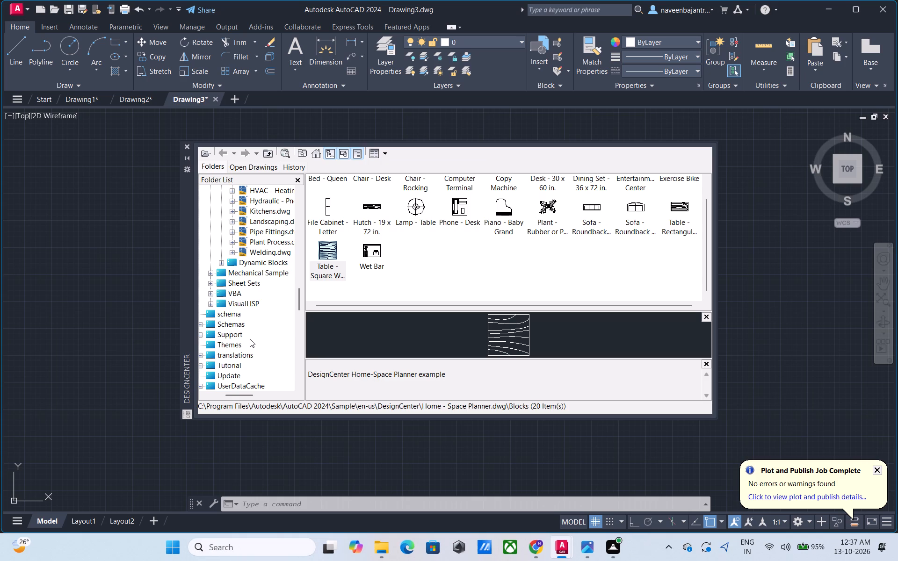
{"action": "scroll", "coordinate": [250, 339], "scroll_direction": "down", "scroll_amount": 2}
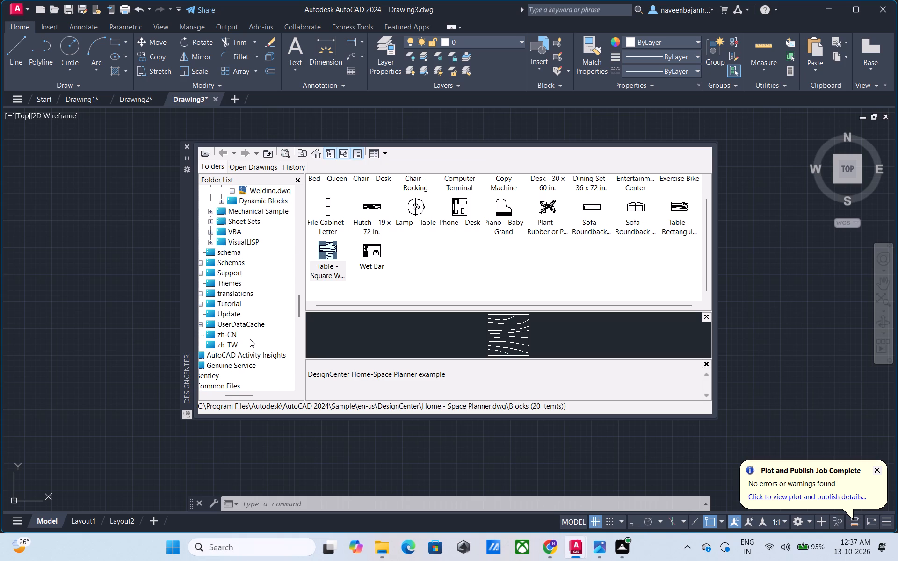
{"action": "scroll", "coordinate": [250, 339], "scroll_direction": "down", "scroll_amount": 4}
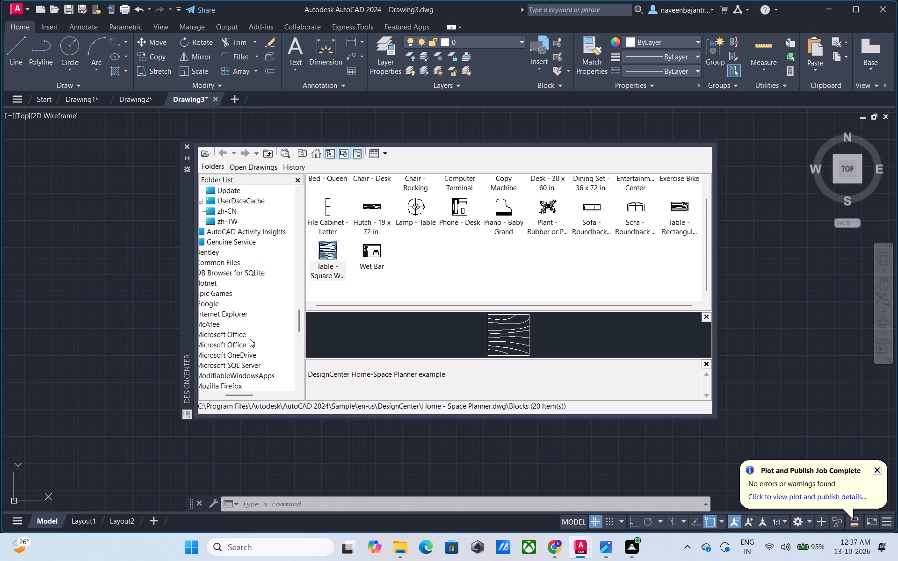
{"action": "scroll", "coordinate": [250, 339], "scroll_direction": "down", "scroll_amount": 1}
{"action": "left_click", "coordinate": [186, 145]}
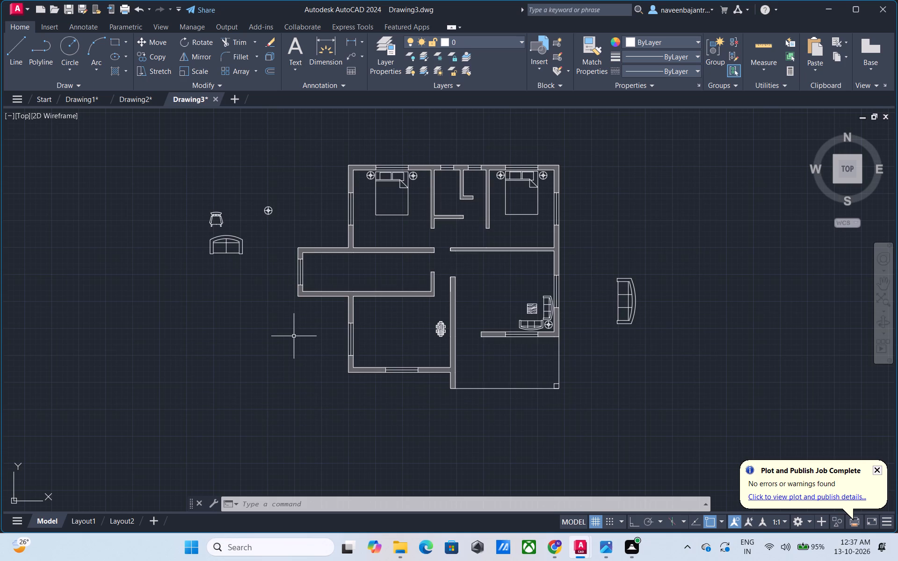
Open DesignCenter and look through the blocks of the Home - Space Planner sample drawing.
{"action": "middle_click_drag", "start_coordinate": [290, 347], "coordinate": [289, 351]}
{"action": "middle_click_drag", "start_coordinate": [289, 351], "coordinate": [284, 369]}
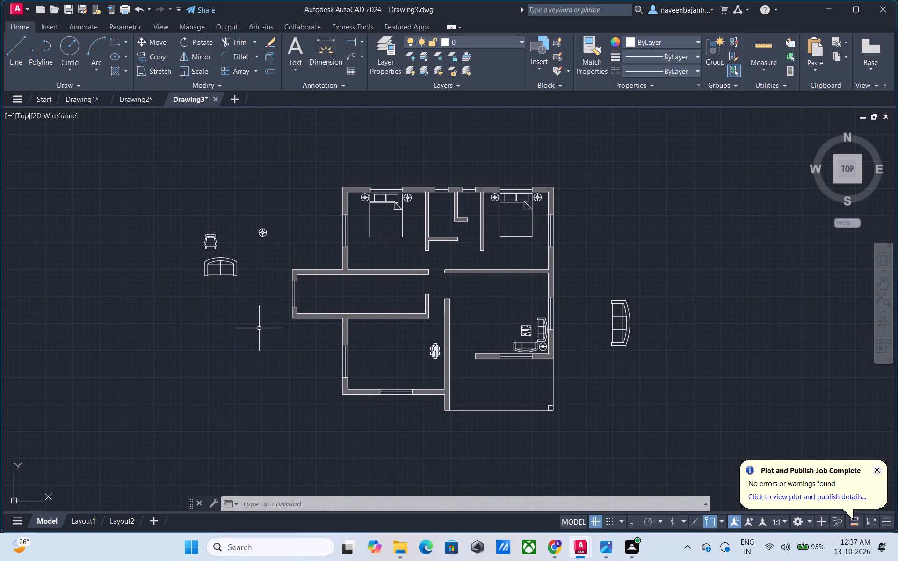
{"action": "type", "text": "DC"}
{"action": "key", "text": "space"}
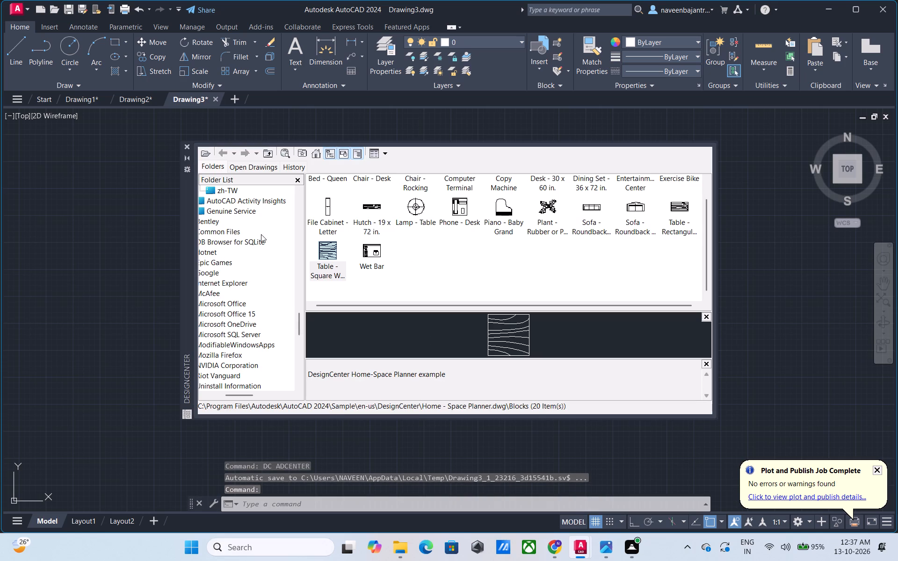
{"action": "left_click", "coordinate": [224, 155]}
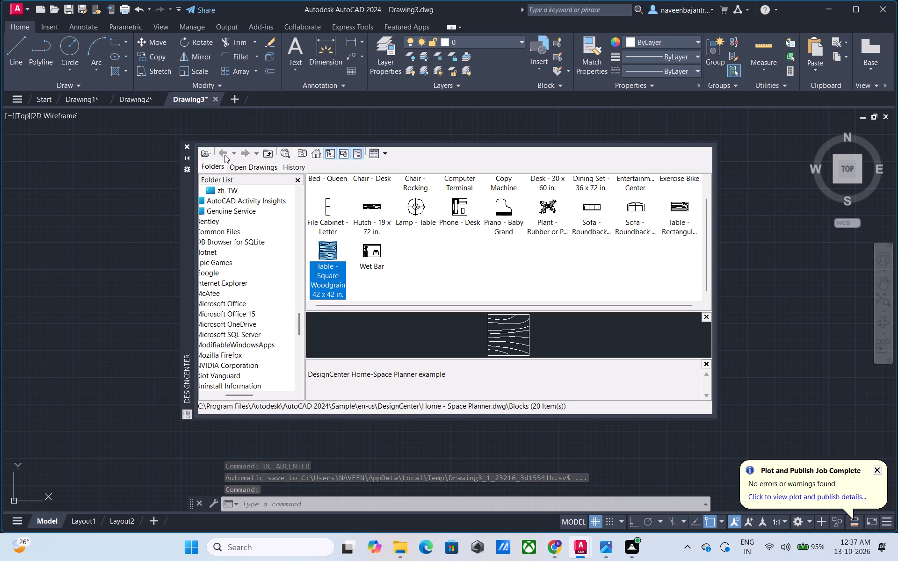
{"action": "left_click", "coordinate": [224, 152]}
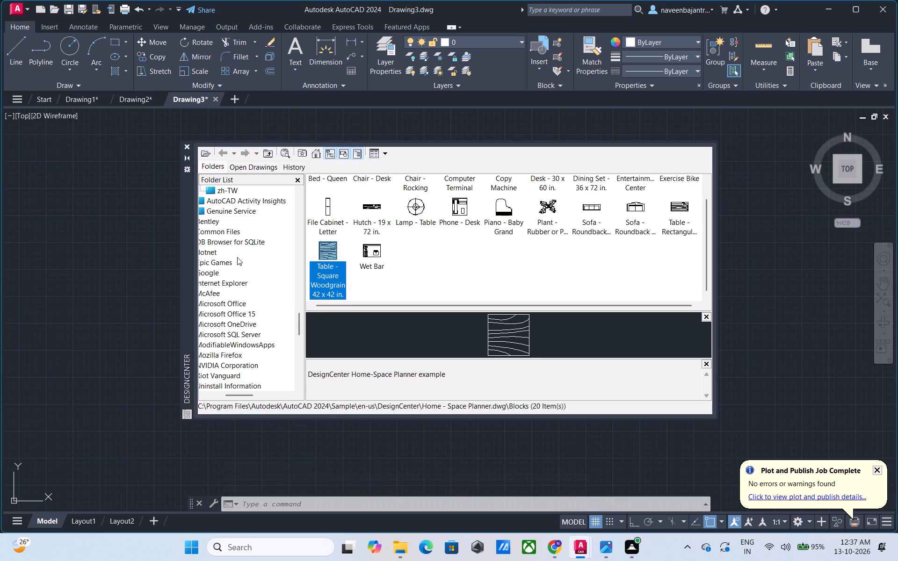
{"action": "left_click", "coordinate": [317, 157]}
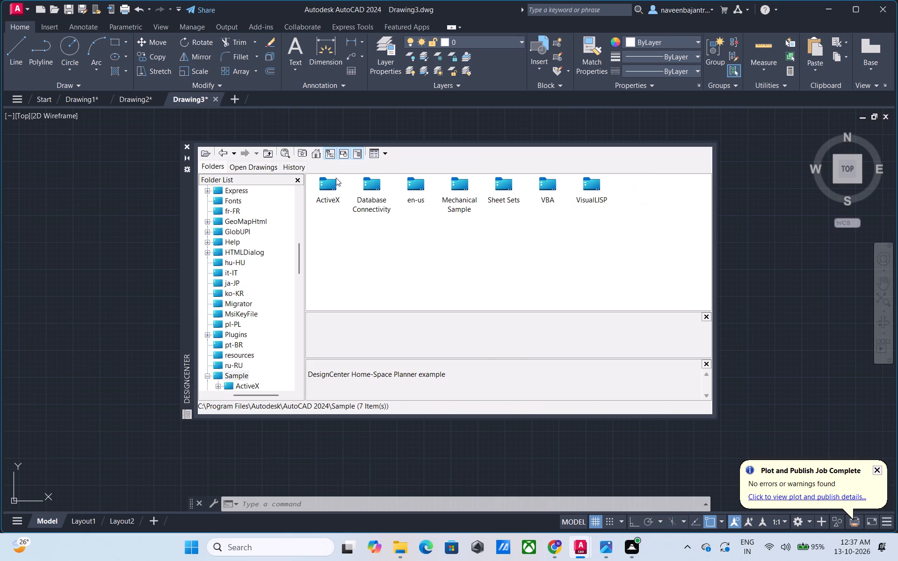
{"action": "double_click", "coordinate": [410, 194]}
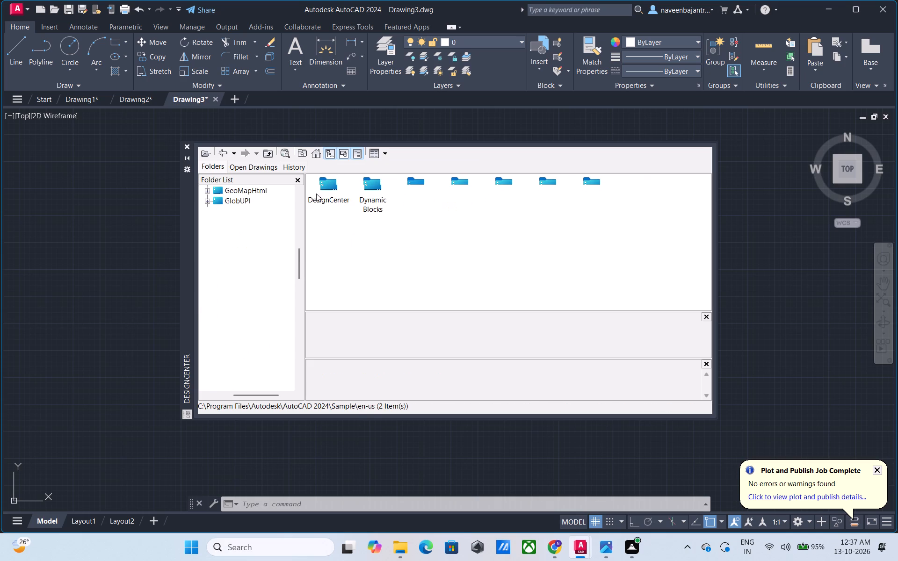
{"action": "double_click", "coordinate": [322, 188]}
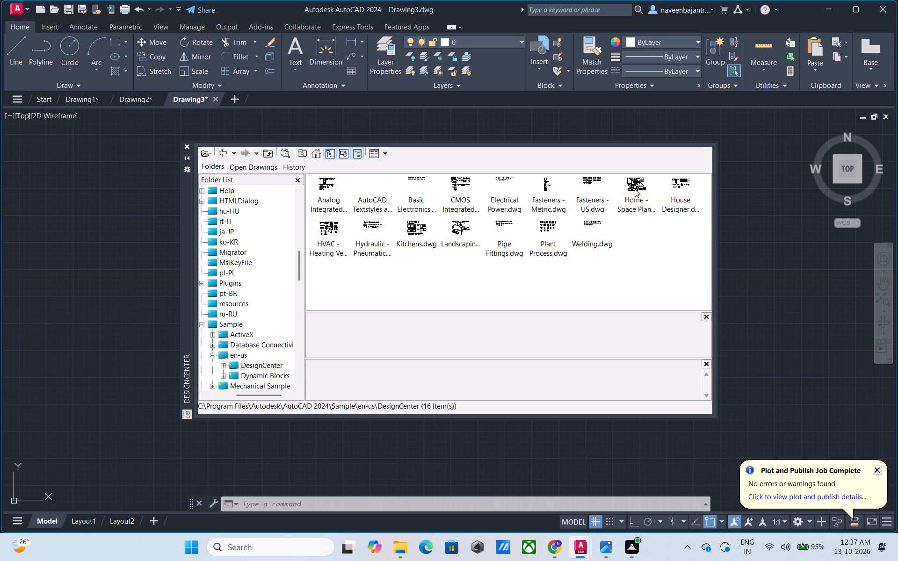
{"action": "double_click", "coordinate": [635, 188]}
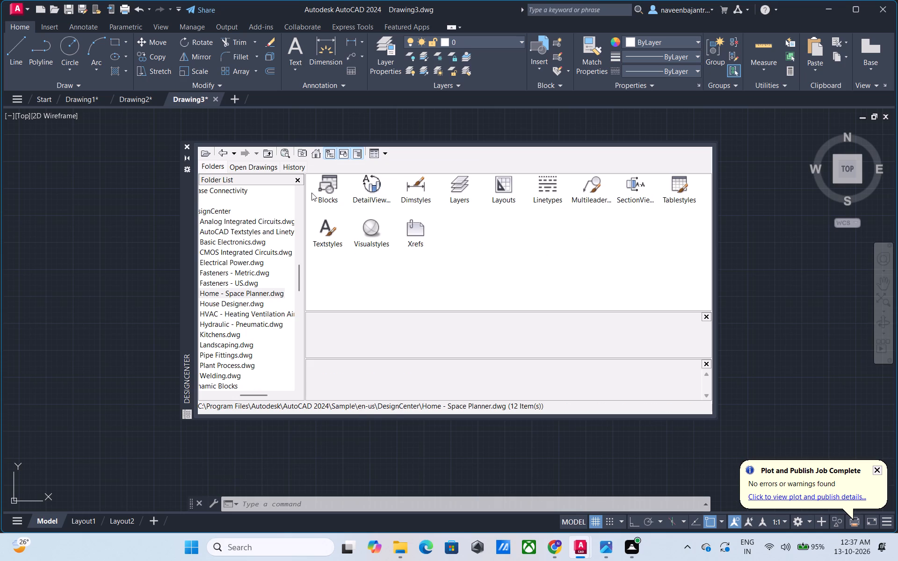
{"action": "double_click", "coordinate": [324, 191]}
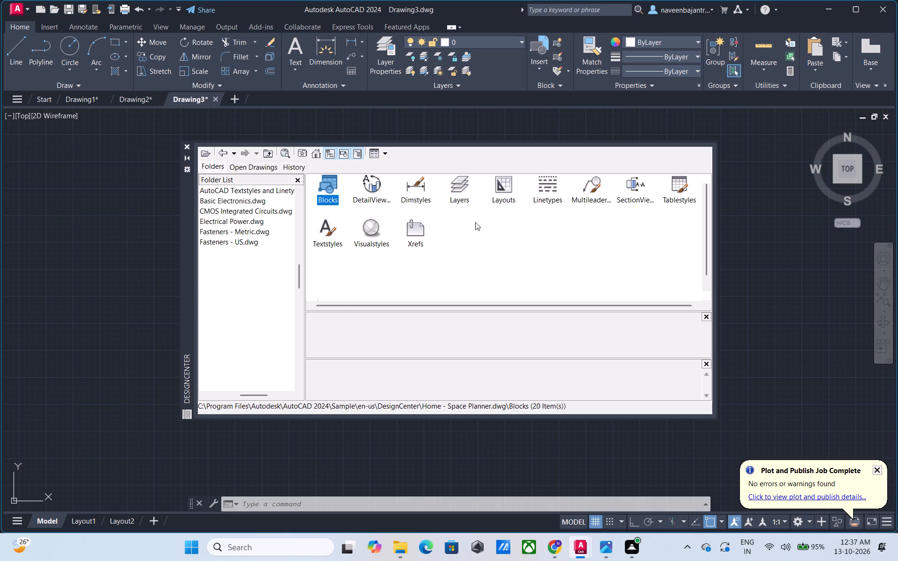
Insert the Sink-single - 30 in top block from Kitchens.dwg into the empty area left of the plan, and close DesignCenter.
{"action": "left_click", "coordinate": [217, 153]}
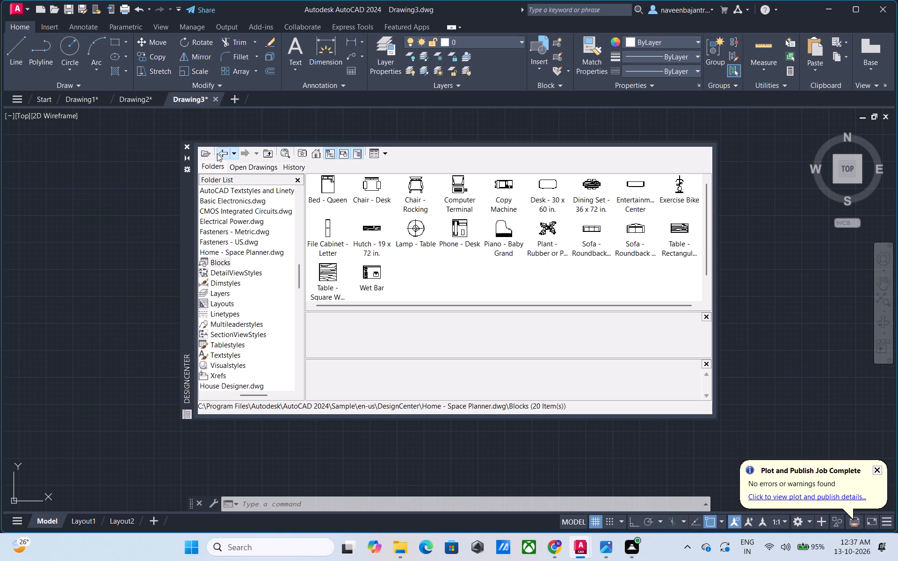
{"action": "left_click", "coordinate": [218, 153]}
{"action": "double_click", "coordinate": [424, 232]}
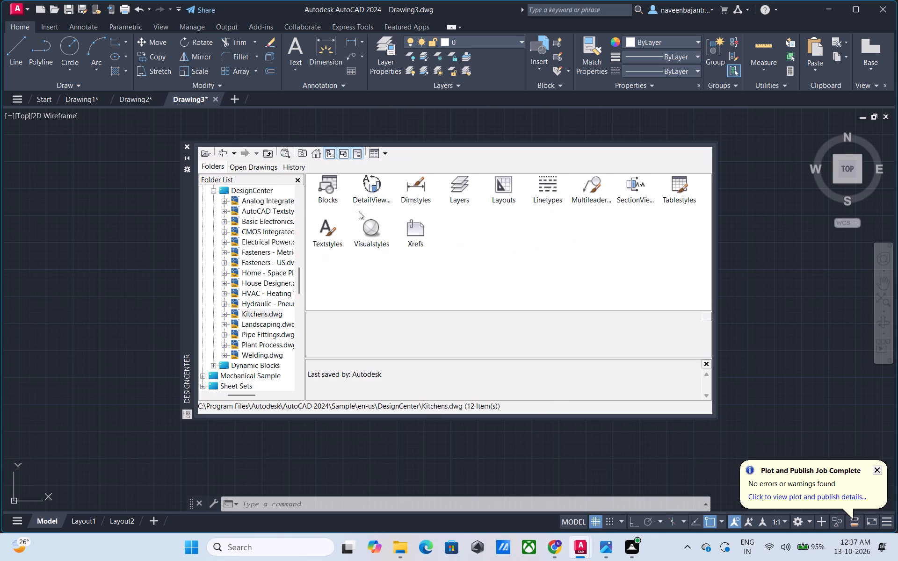
{"action": "double_click", "coordinate": [324, 194]}
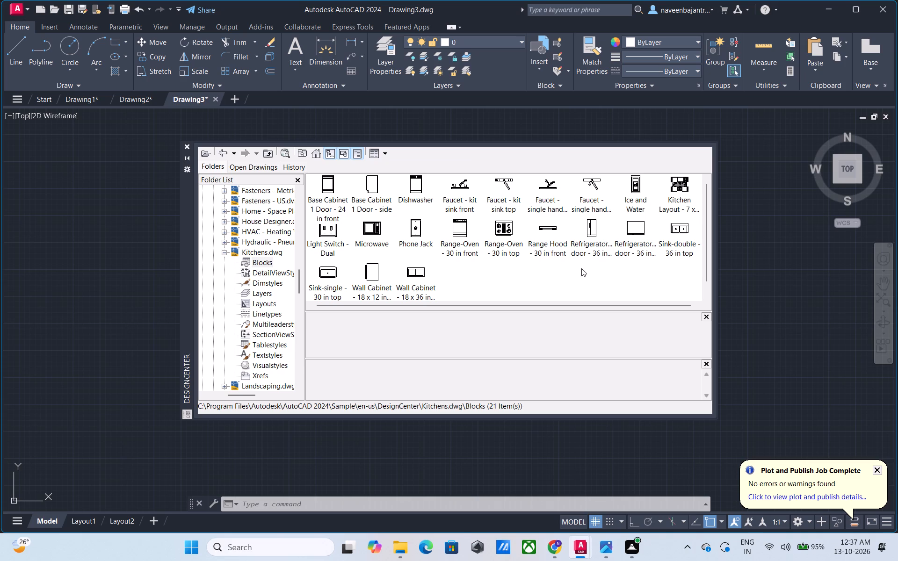
{"action": "left_click_drag", "start_coordinate": [330, 272], "coordinate": [137, 267]}
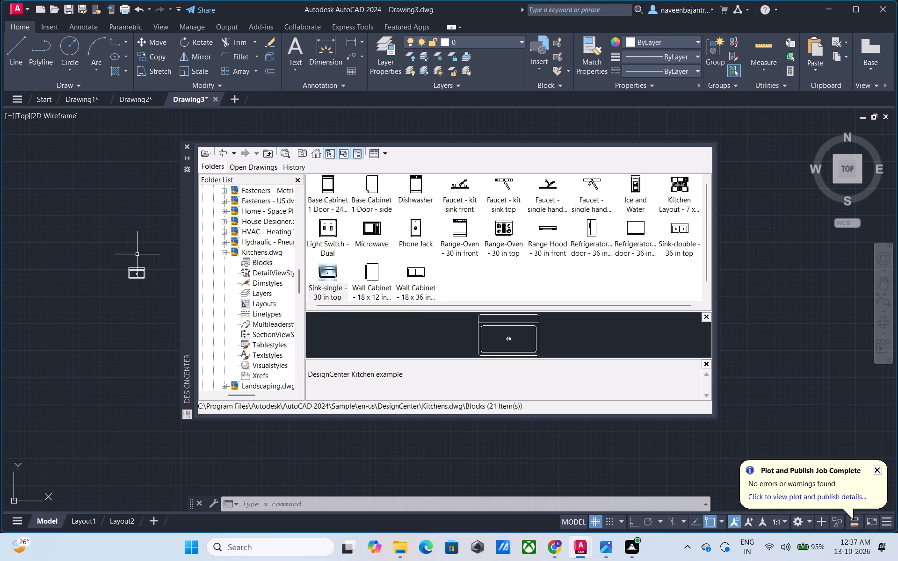
{"action": "left_click", "coordinate": [185, 148]}
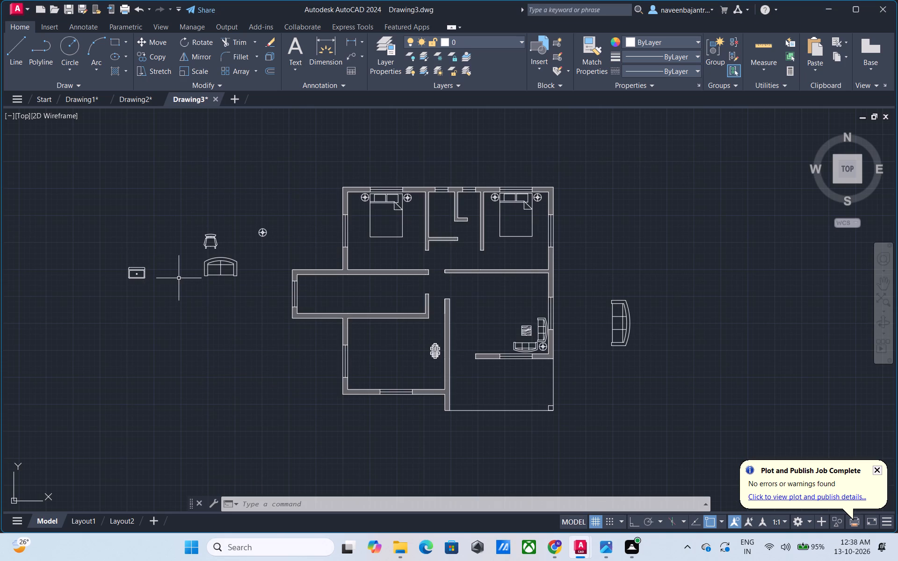
Move the sink by its right edge into the corner below the short horizontal wall between the two upper bedrooms.
{"action": "left_click", "coordinate": [145, 279]}
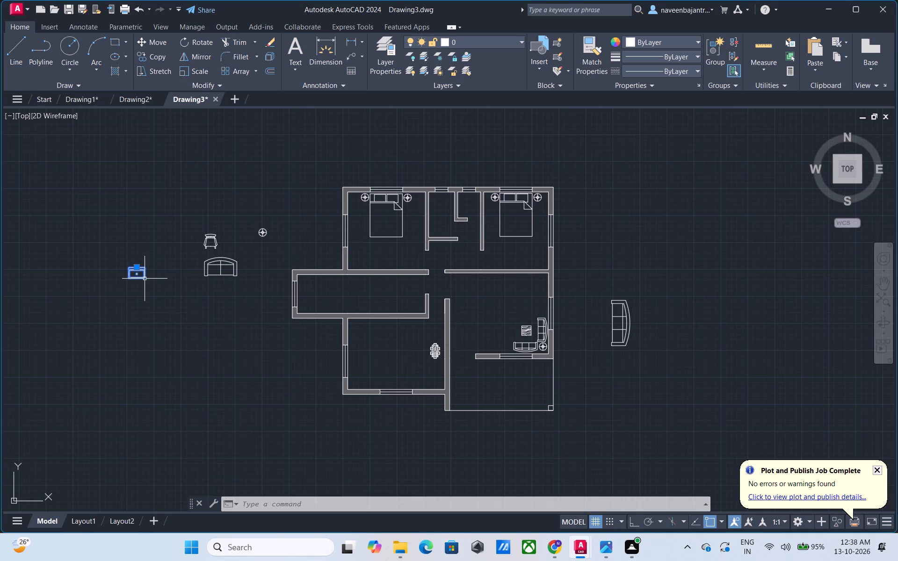
{"action": "type", "text": "M"}
{"action": "key", "text": "space"}
{"action": "left_click", "coordinate": [145, 279]}
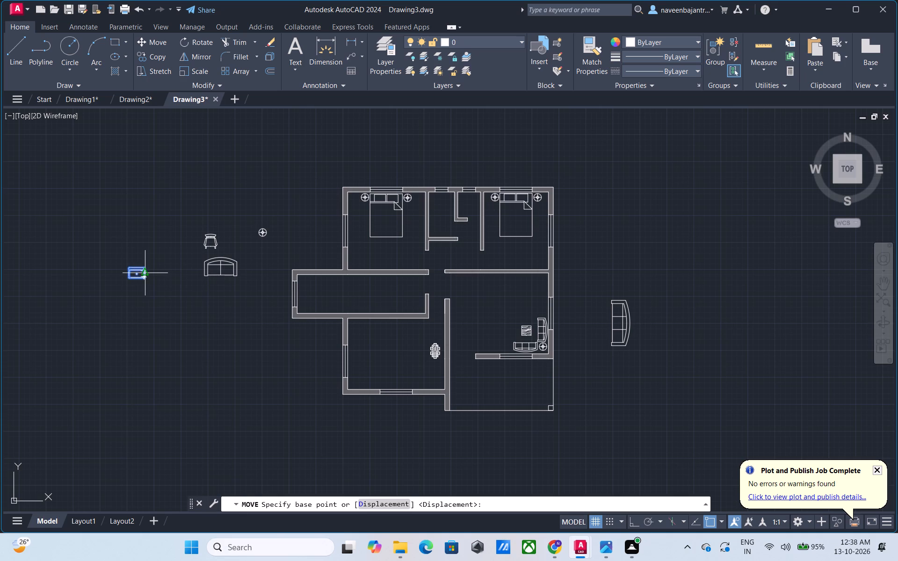
{"action": "left_click", "coordinate": [143, 275]}
{"action": "scroll", "coordinate": [435, 257], "scroll_direction": "up", "scroll_amount": 2}
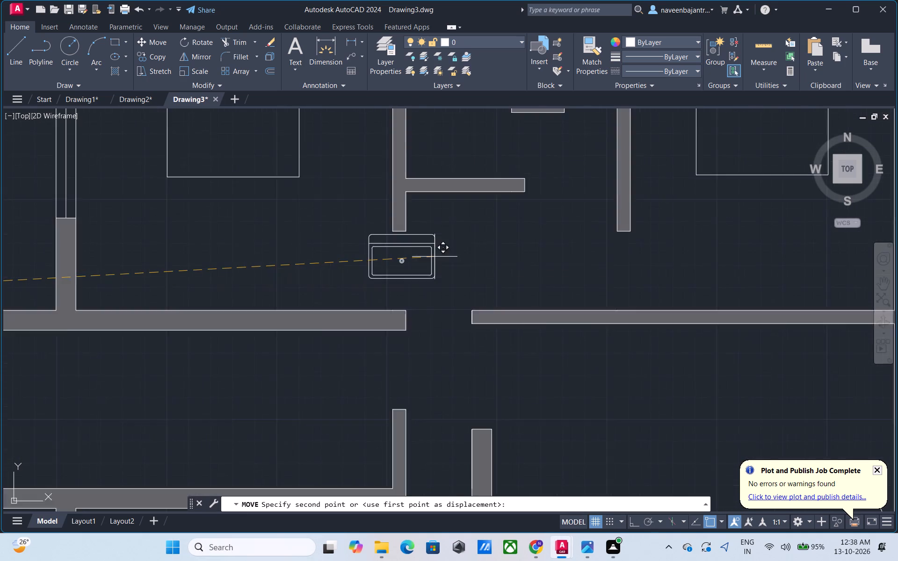
{"action": "scroll", "coordinate": [435, 257], "scroll_direction": "up", "scroll_amount": 2}
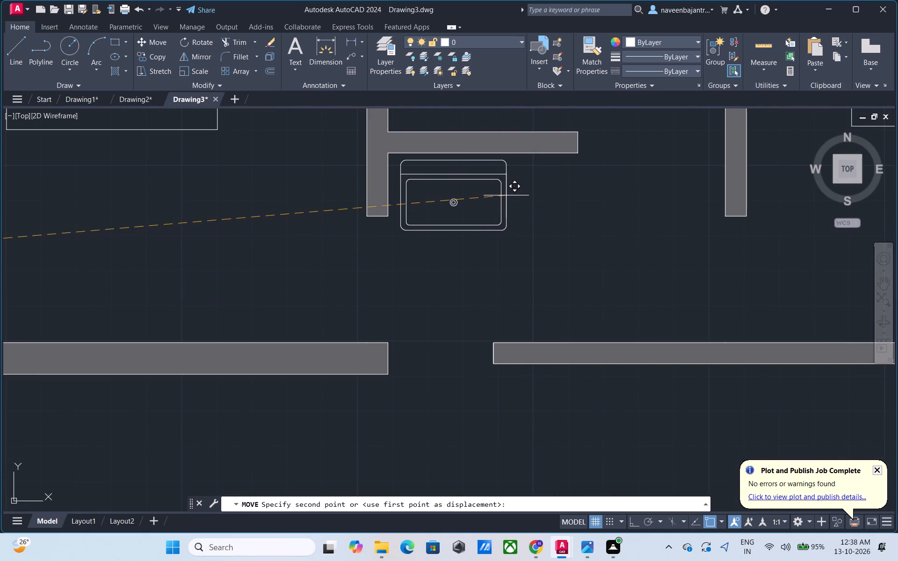
{"action": "left_click", "coordinate": [506, 193]}
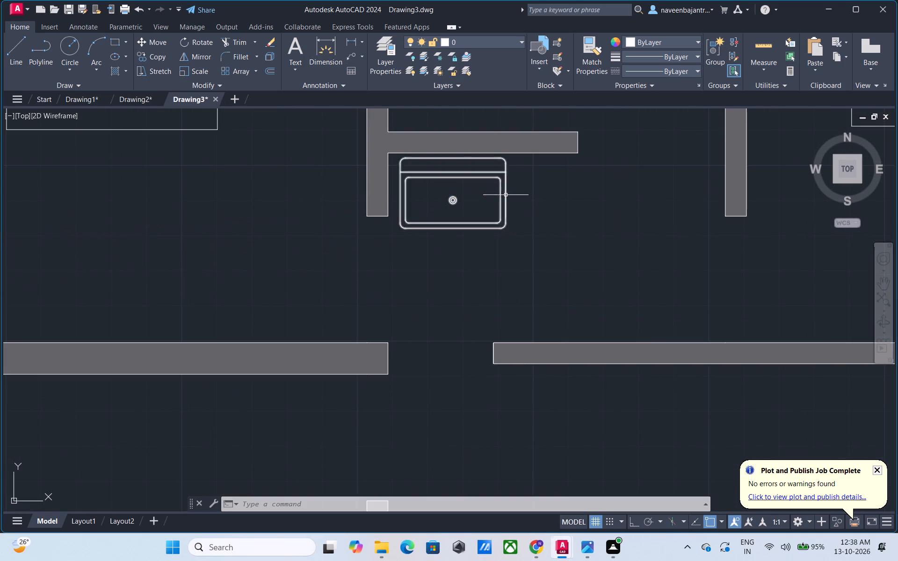
{"action": "key", "text": "Escape"}
Scale the sink down freehand to a little over half its size, based on its lower-right corner.
{"action": "scroll", "coordinate": [554, 235], "scroll_direction": "down", "scroll_amount": 2}
{"action": "scroll", "coordinate": [601, 241], "scroll_direction": "down", "scroll_amount": 1}
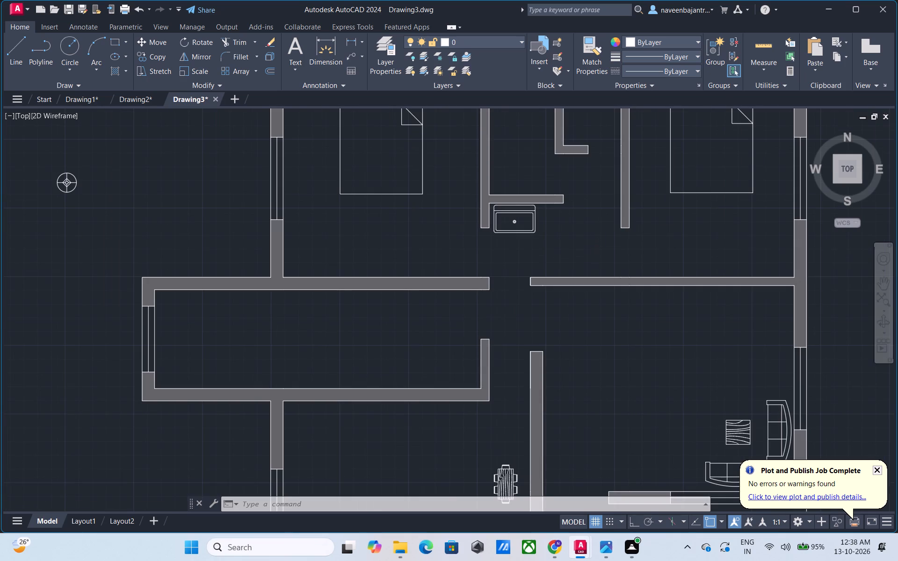
{"action": "scroll", "coordinate": [601, 241], "scroll_direction": "up", "scroll_amount": 3}
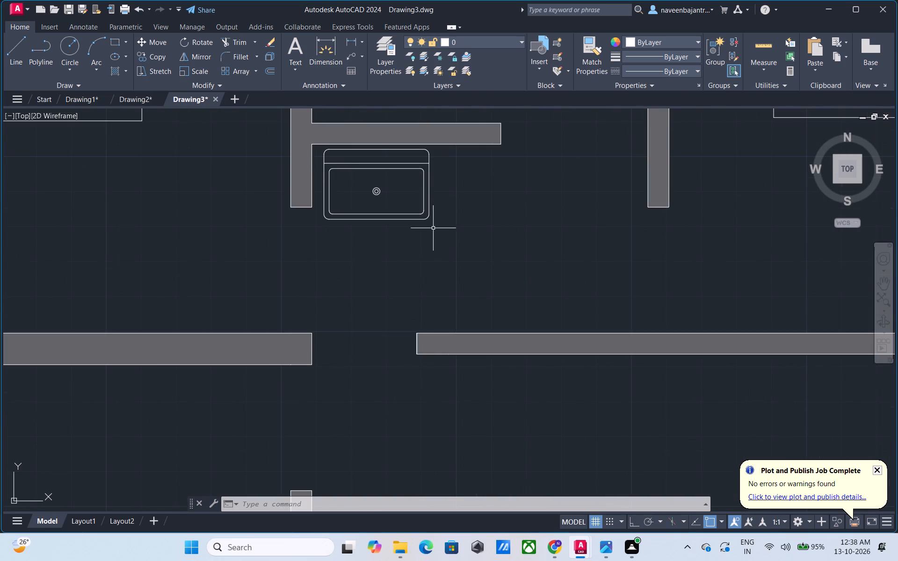
{"action": "left_click", "coordinate": [427, 216]}
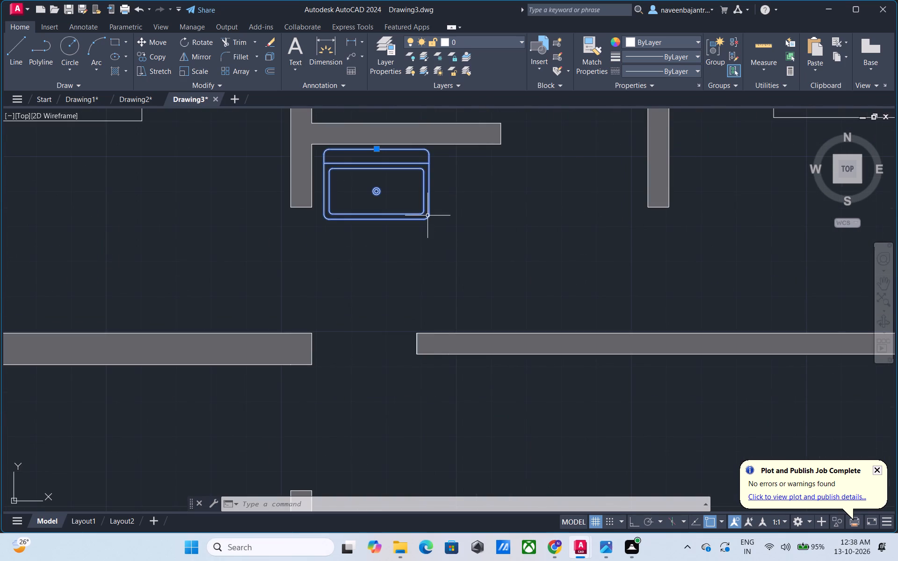
{"action": "type", "text": "SC"}
{"action": "key", "text": "space"}
{"action": "left_click", "coordinate": [427, 216]}
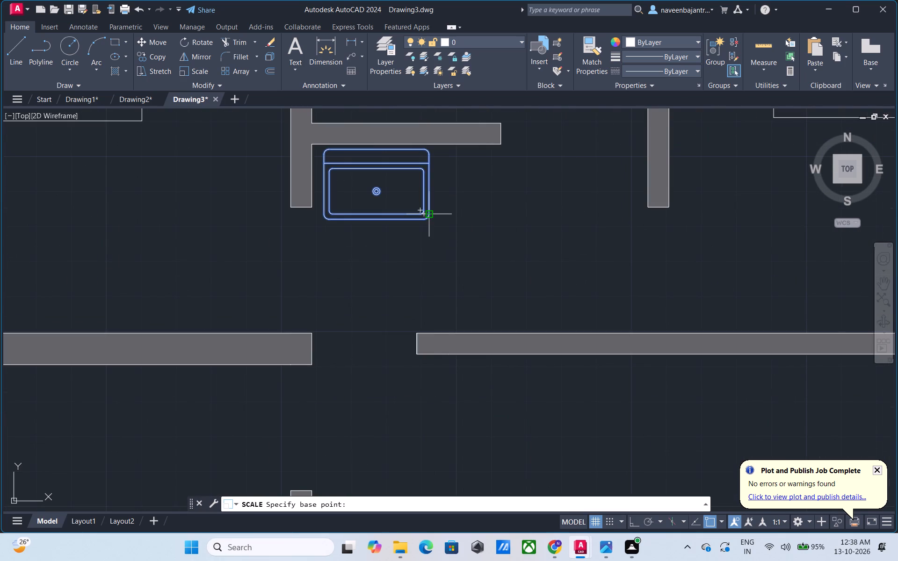
{"action": "left_click_drag", "start_coordinate": [430, 216], "coordinate": [449, 222]}
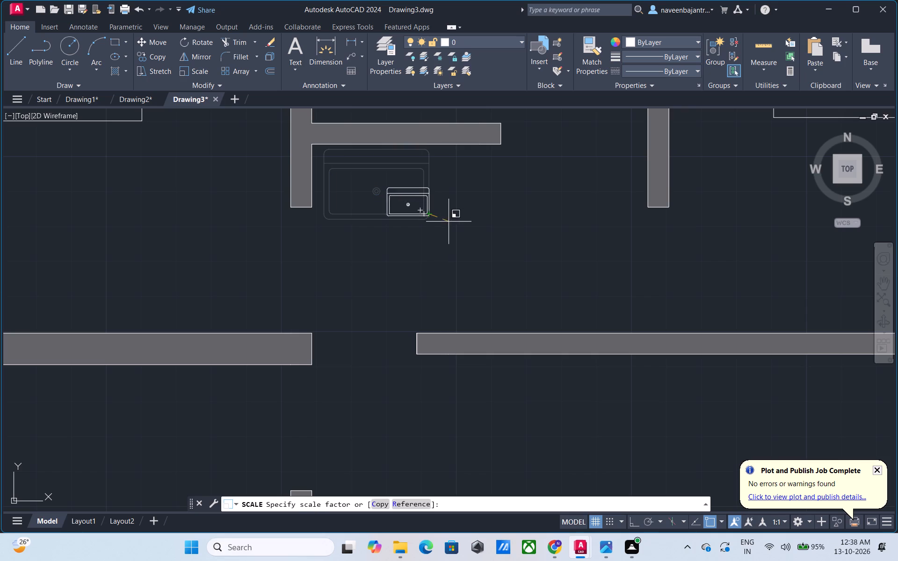
{"action": "left_click_drag", "start_coordinate": [449, 222], "coordinate": [456, 224]}
{"action": "left_click", "coordinate": [456, 224]}
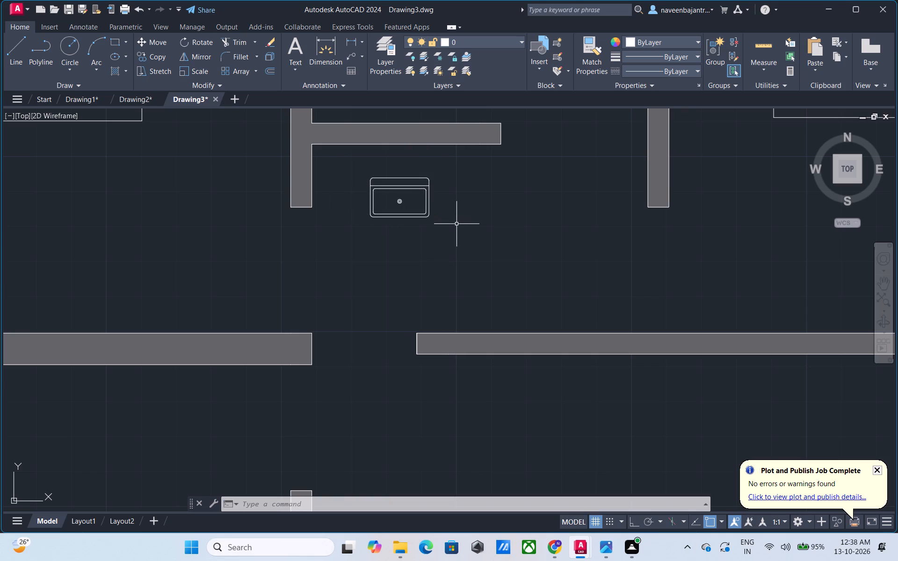
{"action": "key", "text": "Escape"}
Move the reduced sink by its drain up and left, close into the corner of the two walls.
{"action": "left_click", "coordinate": [423, 188]}
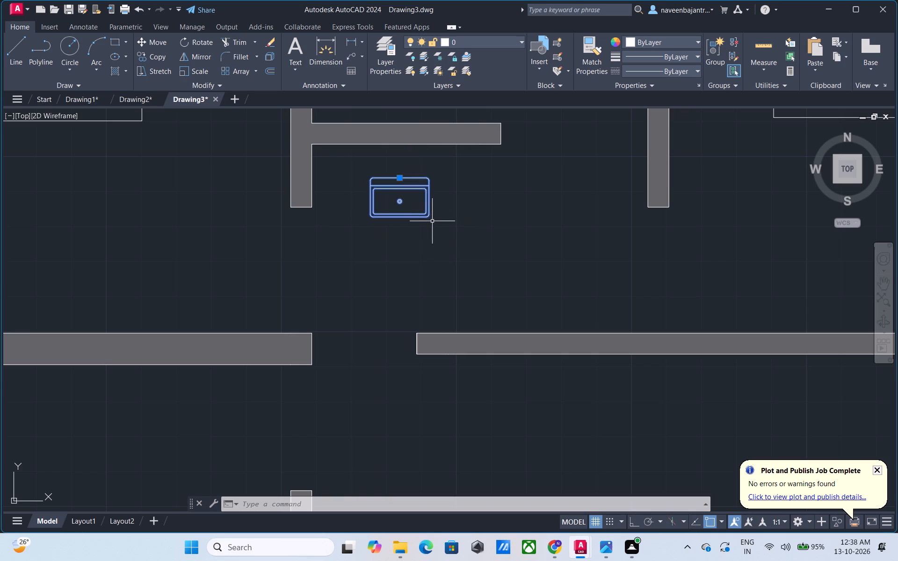
{"action": "type", "text": "M"}
{"action": "key", "text": "space"}
{"action": "left_click", "coordinate": [398, 205]}
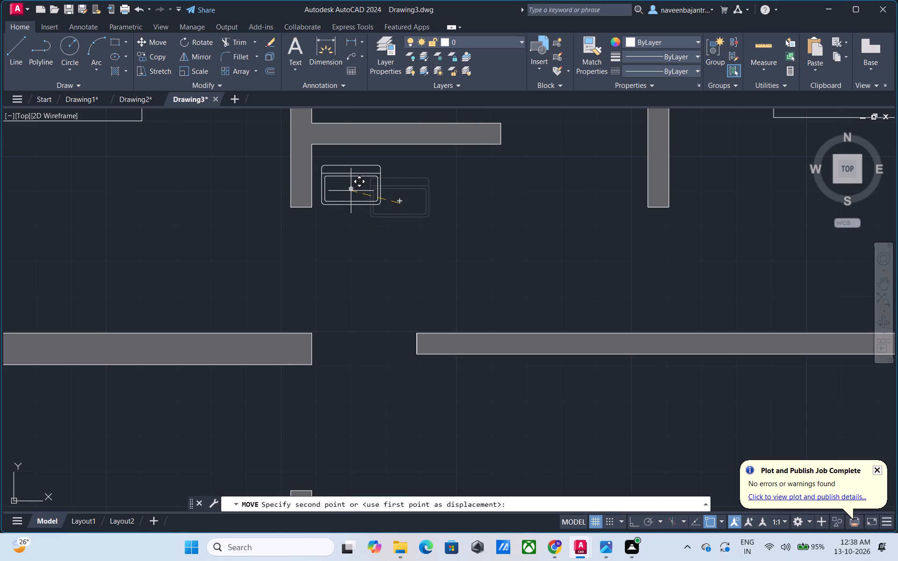
{"action": "scroll", "coordinate": [353, 185], "scroll_direction": "up", "scroll_amount": 1}
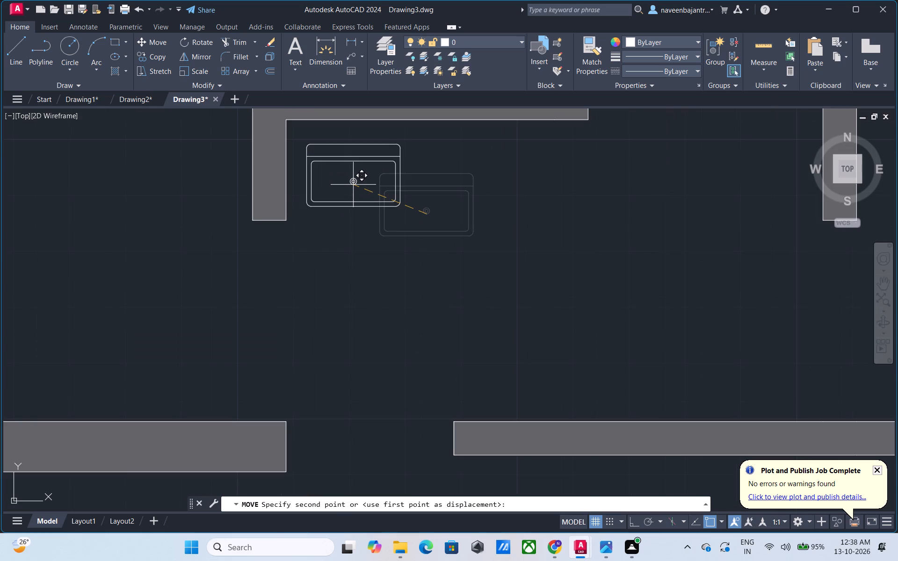
{"action": "middle_click_drag", "start_coordinate": [353, 185], "coordinate": [367, 241]}
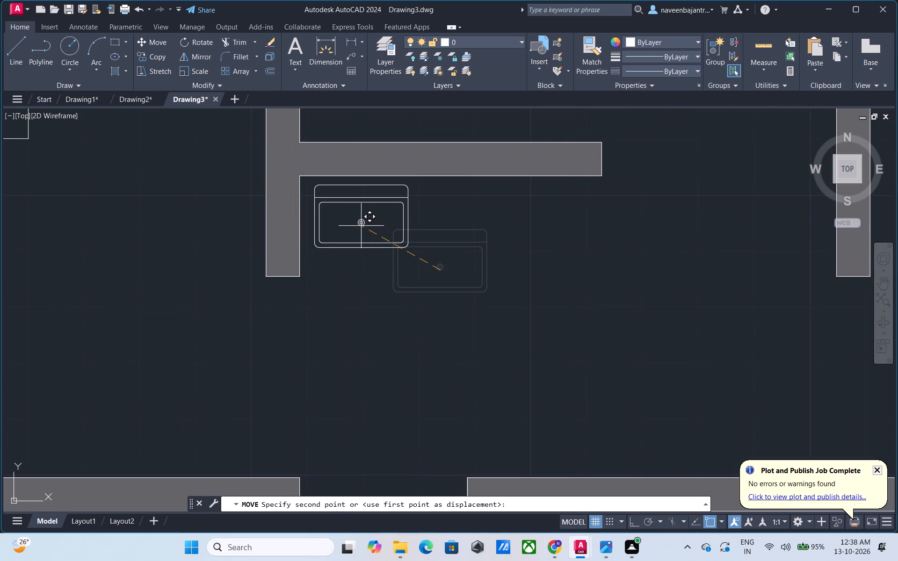
{"action": "left_click", "coordinate": [360, 228]}
{"action": "key", "text": "Escape"}
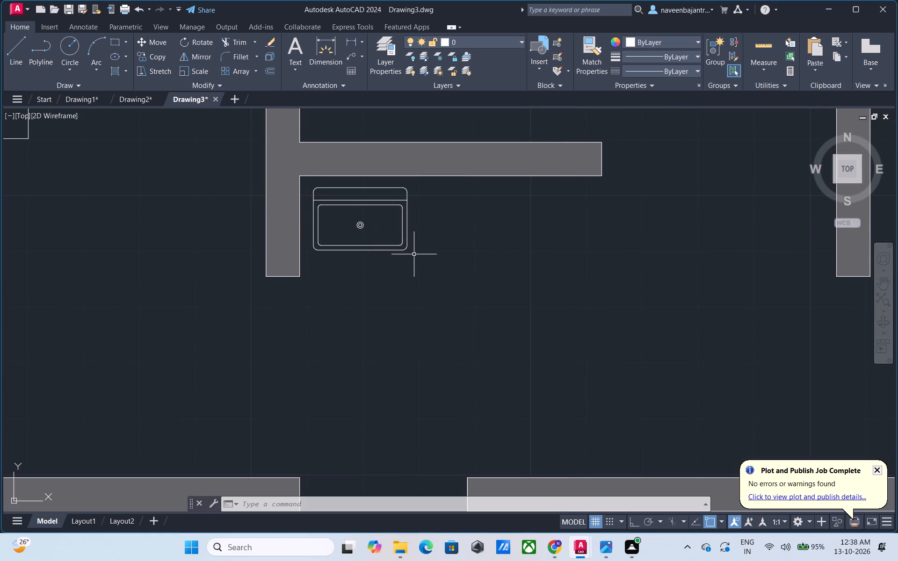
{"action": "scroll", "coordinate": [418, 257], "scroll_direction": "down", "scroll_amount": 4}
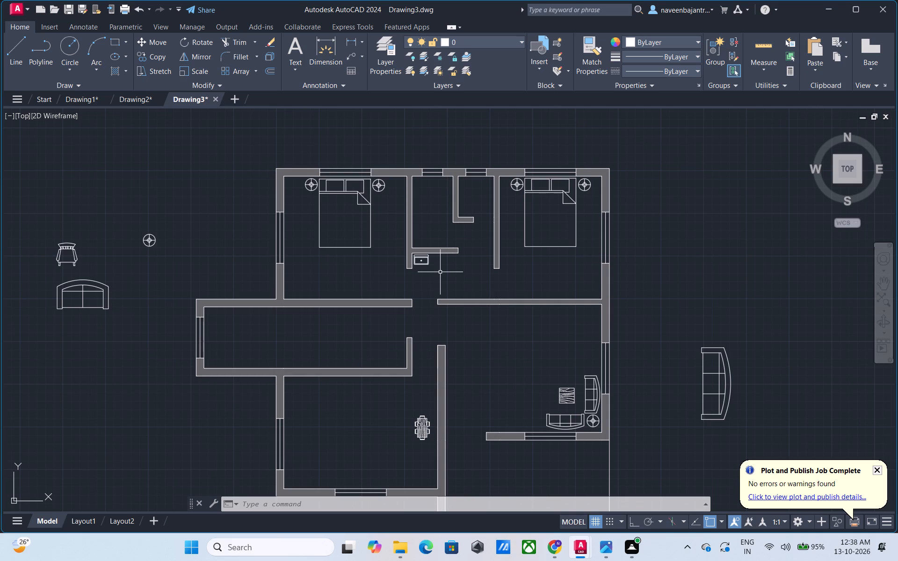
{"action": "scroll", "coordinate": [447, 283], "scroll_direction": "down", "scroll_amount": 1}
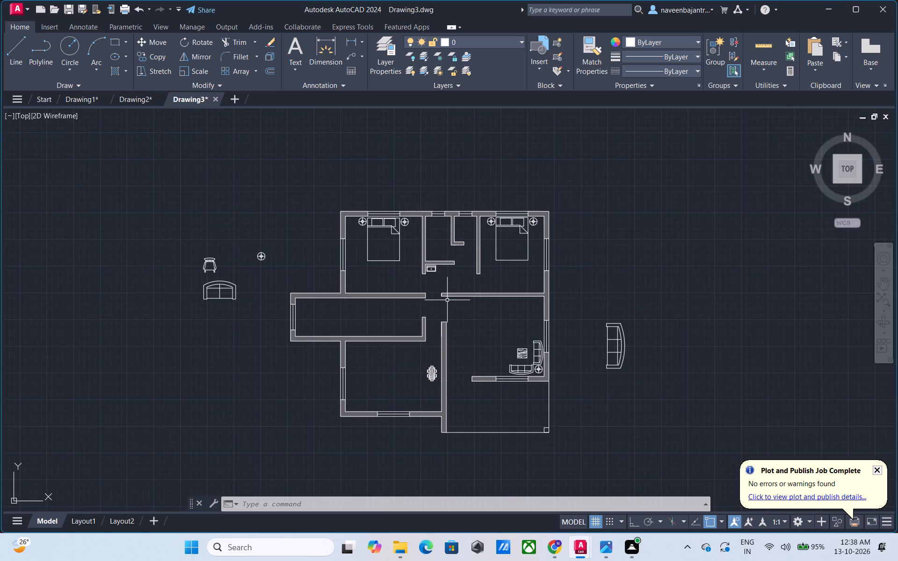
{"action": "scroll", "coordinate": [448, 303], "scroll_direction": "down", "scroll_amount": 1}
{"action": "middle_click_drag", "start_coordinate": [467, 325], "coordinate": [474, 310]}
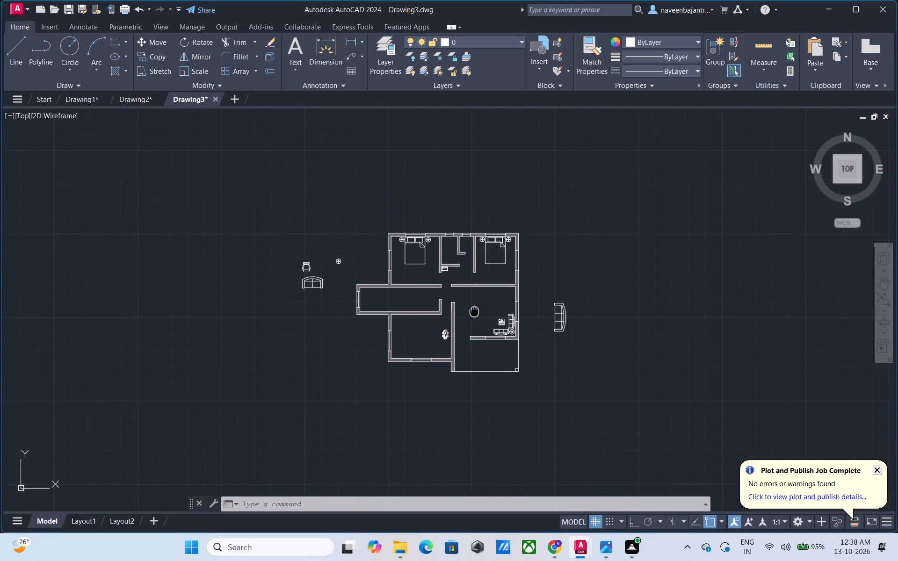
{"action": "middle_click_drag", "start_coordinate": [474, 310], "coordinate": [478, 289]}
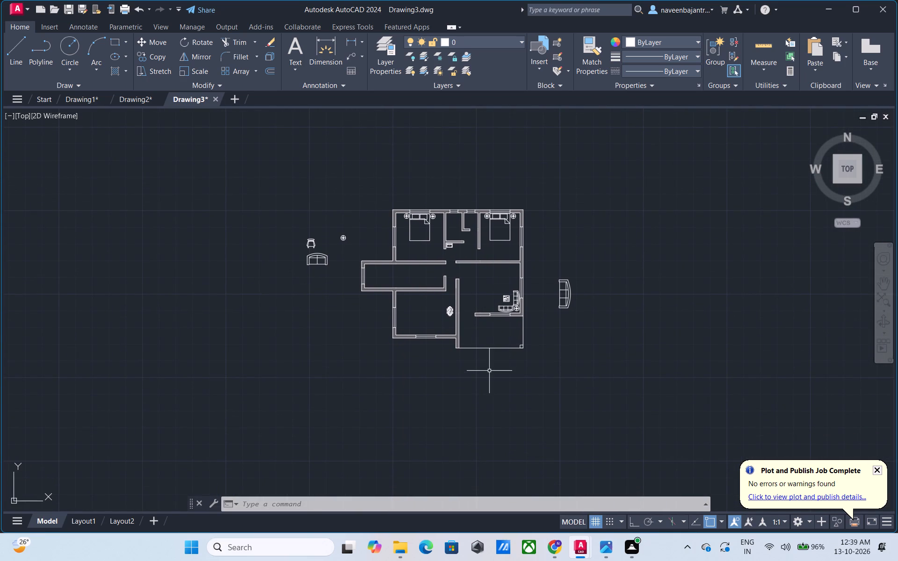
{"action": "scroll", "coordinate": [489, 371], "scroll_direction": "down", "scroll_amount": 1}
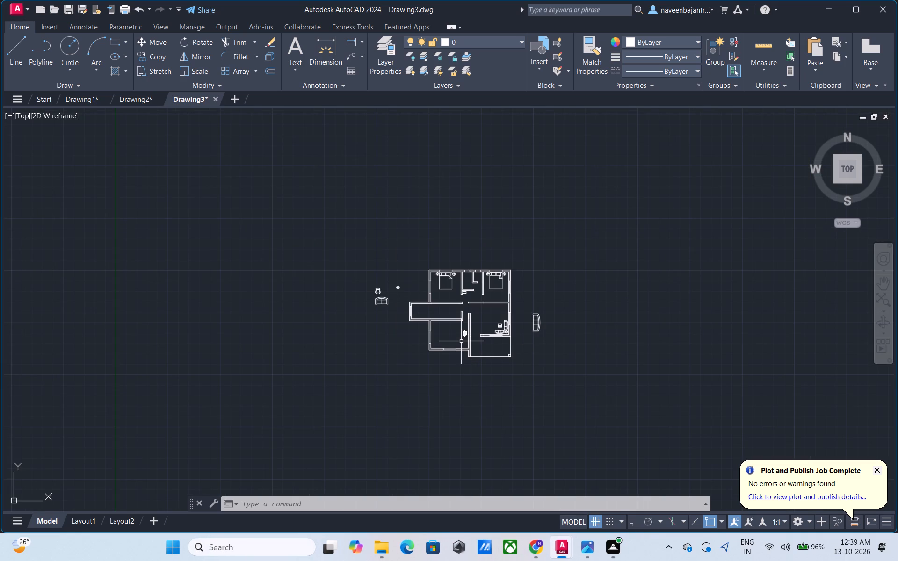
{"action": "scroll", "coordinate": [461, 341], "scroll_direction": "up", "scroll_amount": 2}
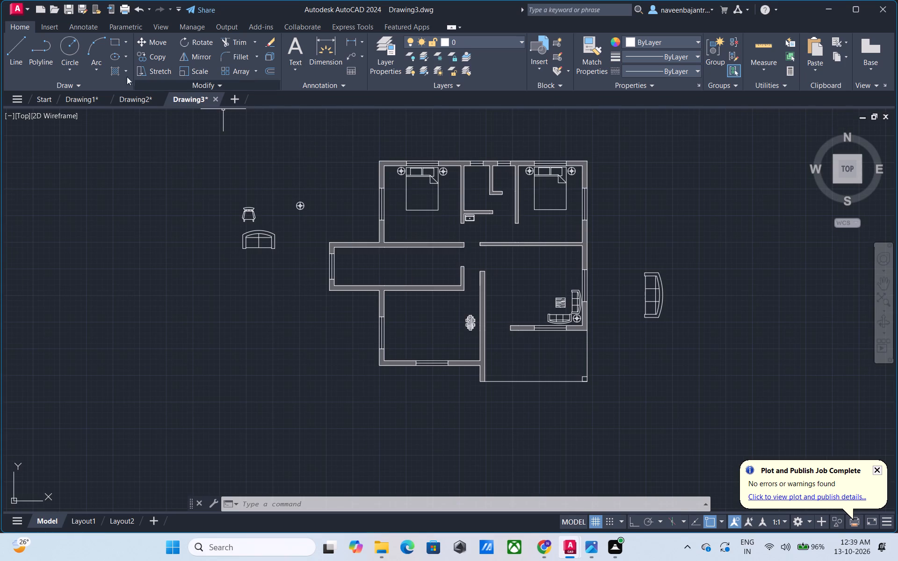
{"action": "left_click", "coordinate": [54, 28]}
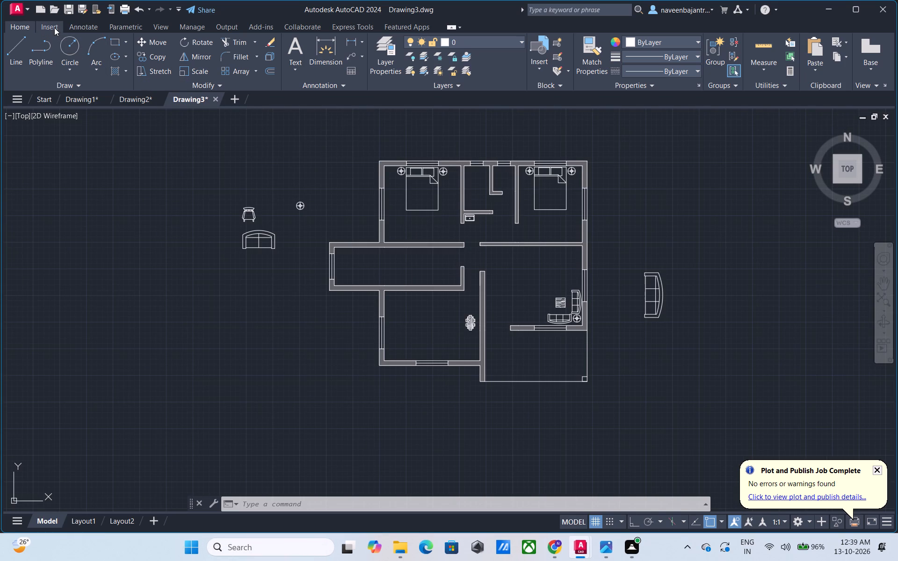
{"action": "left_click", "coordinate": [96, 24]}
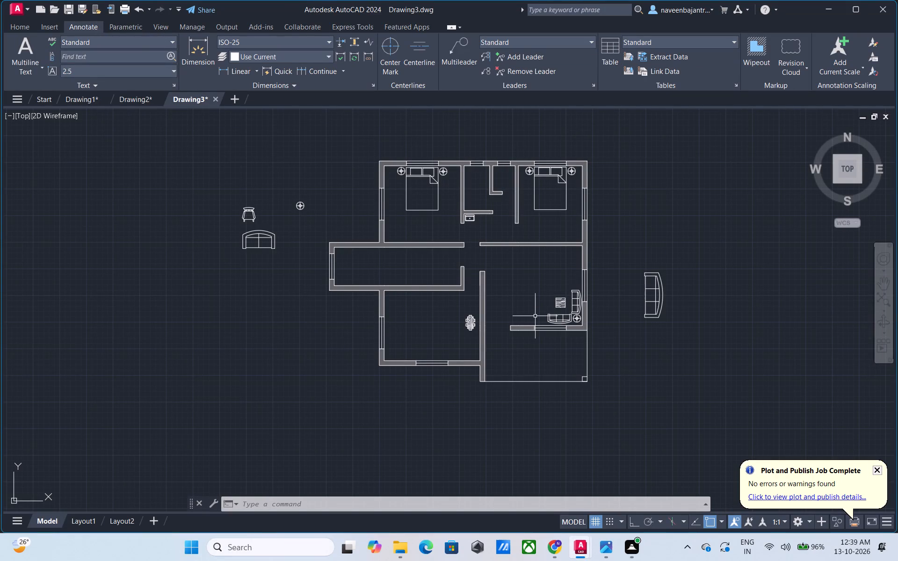
Copy the three-seat sofa below the coffee table to a spot directly beside its left end, along the window wall.
{"action": "scroll", "coordinate": [536, 317], "scroll_direction": "up", "scroll_amount": 1}
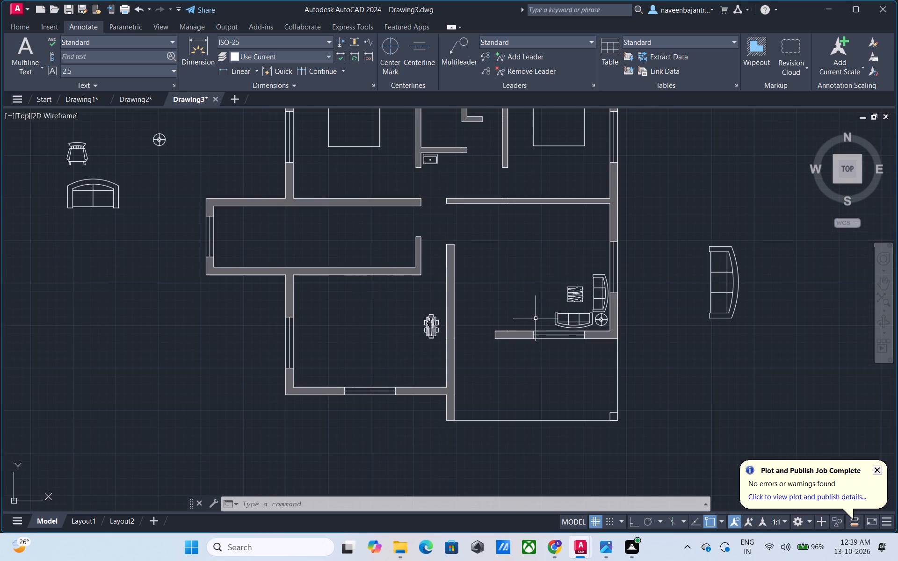
{"action": "middle_click_drag", "start_coordinate": [534, 325], "coordinate": [514, 293]}
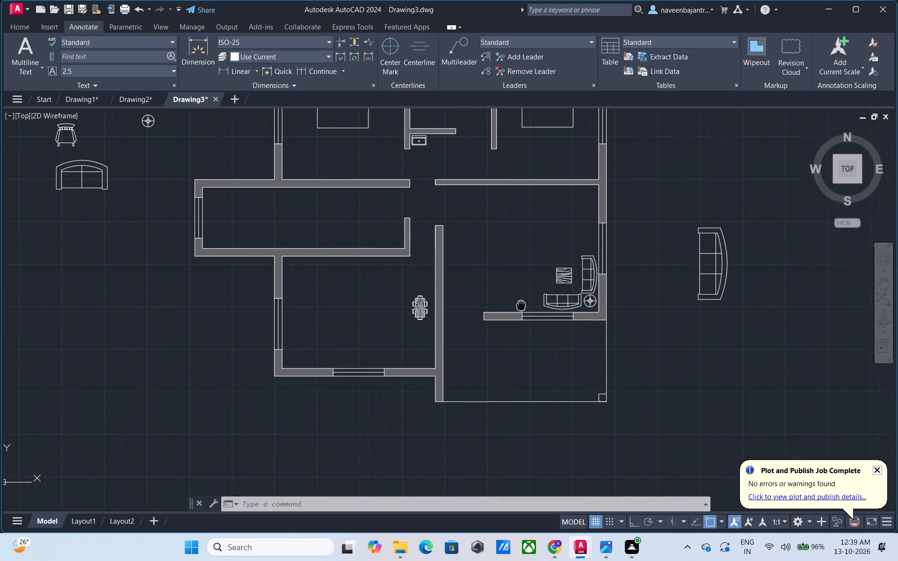
{"action": "middle_click_drag", "start_coordinate": [514, 293], "coordinate": [497, 270]}
{"action": "scroll", "coordinate": [497, 270], "scroll_direction": "up", "scroll_amount": 2}
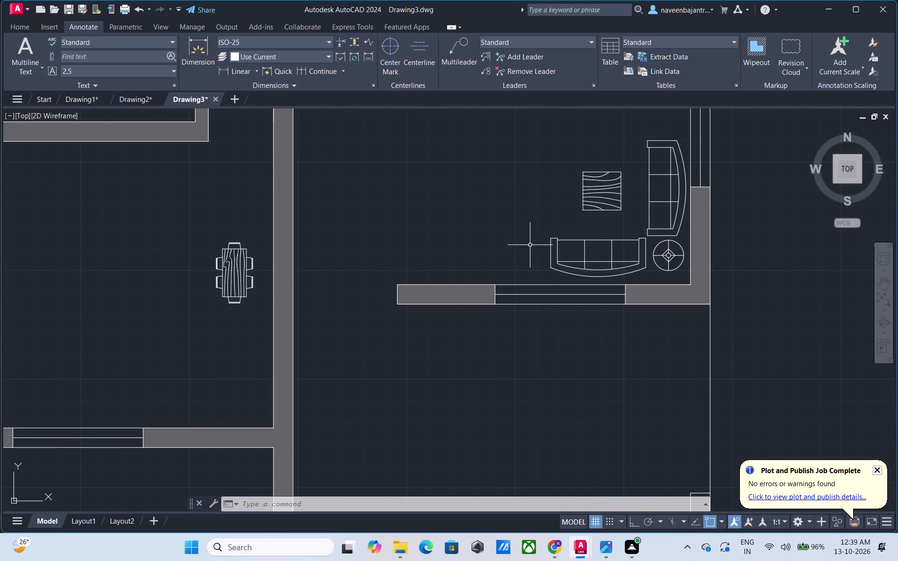
{"action": "left_click", "coordinate": [550, 241]}
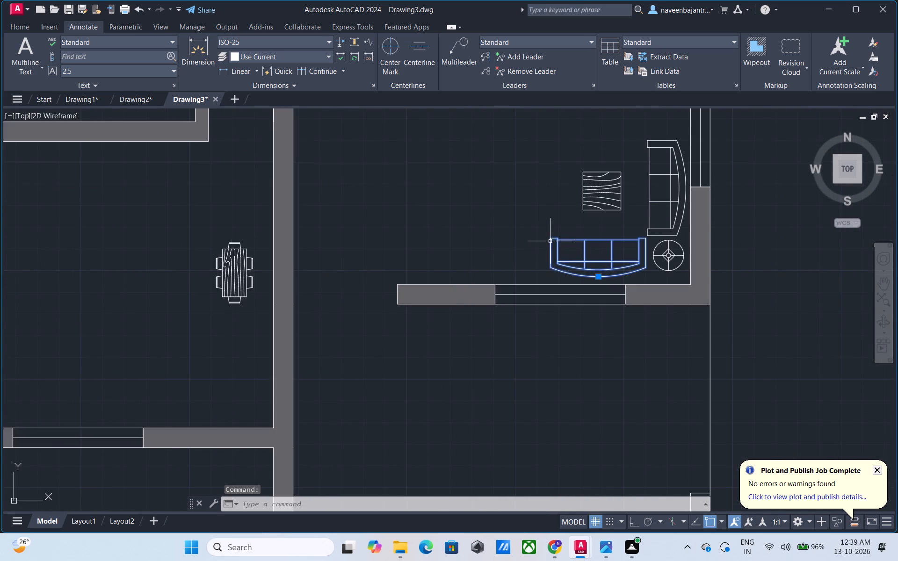
{"action": "type", "text": "CO"}
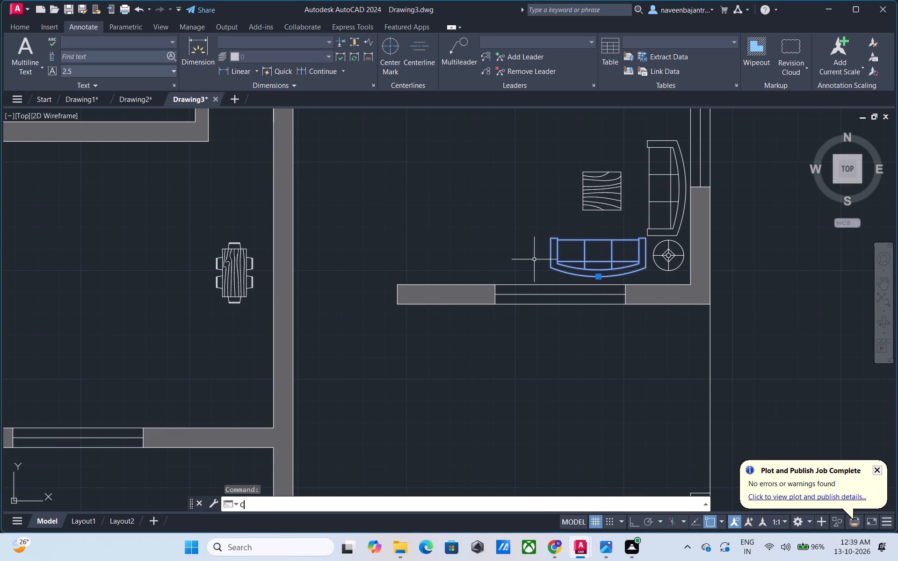
{"action": "key", "text": "space"}
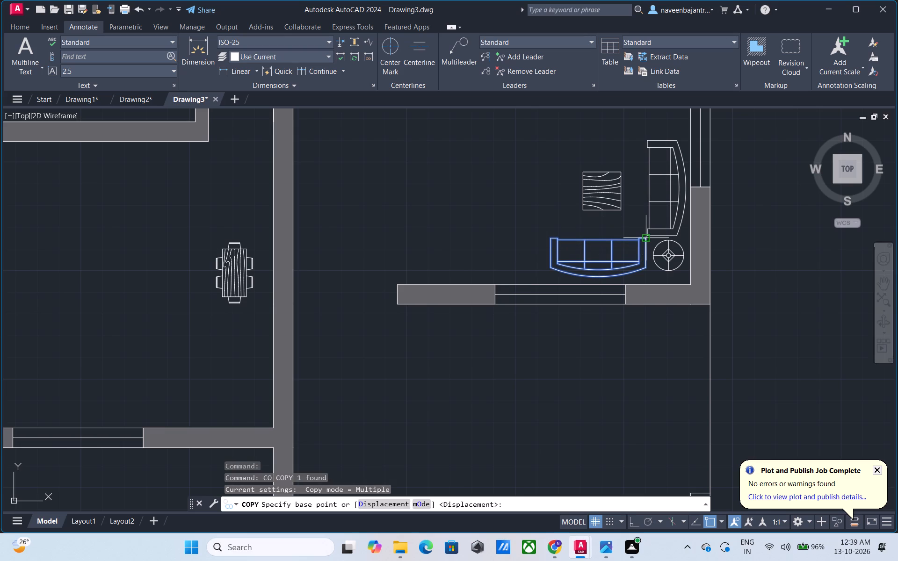
{"action": "left_click", "coordinate": [647, 240]}
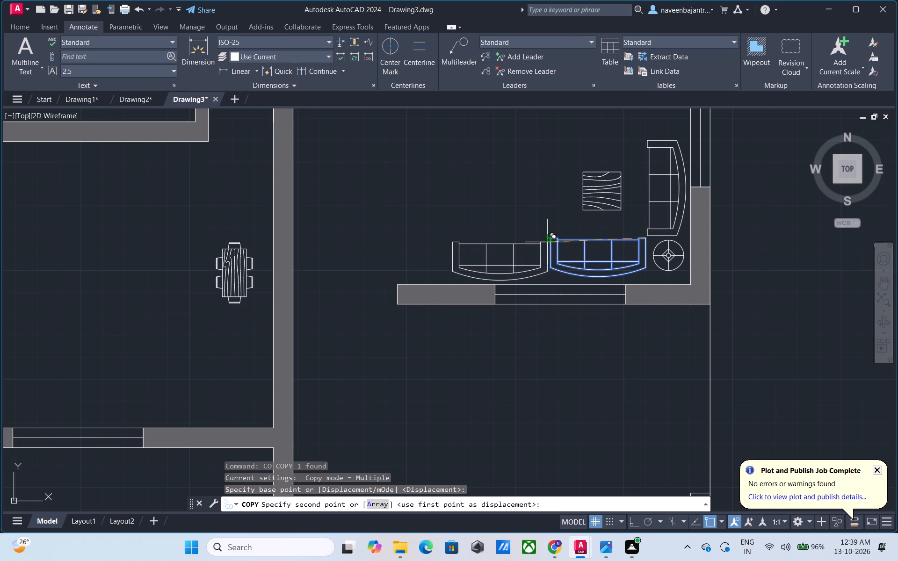
{"action": "left_click", "coordinate": [543, 242]}
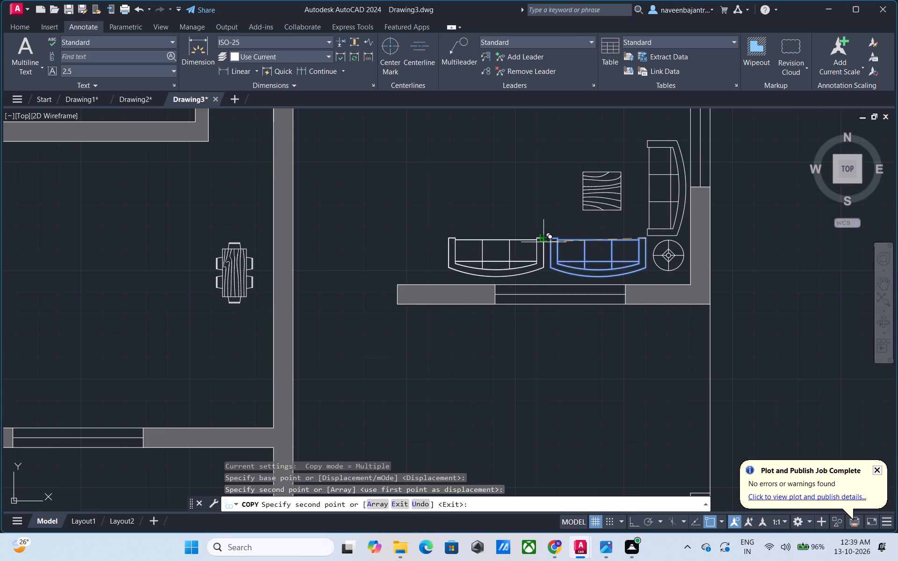
{"action": "key", "text": "Escape"}
Draw a horizontal line about 2'-6" long into the lower-left room from the upper inner corner of its left window.
{"action": "scroll", "coordinate": [574, 307], "scroll_direction": "down", "scroll_amount": 3}
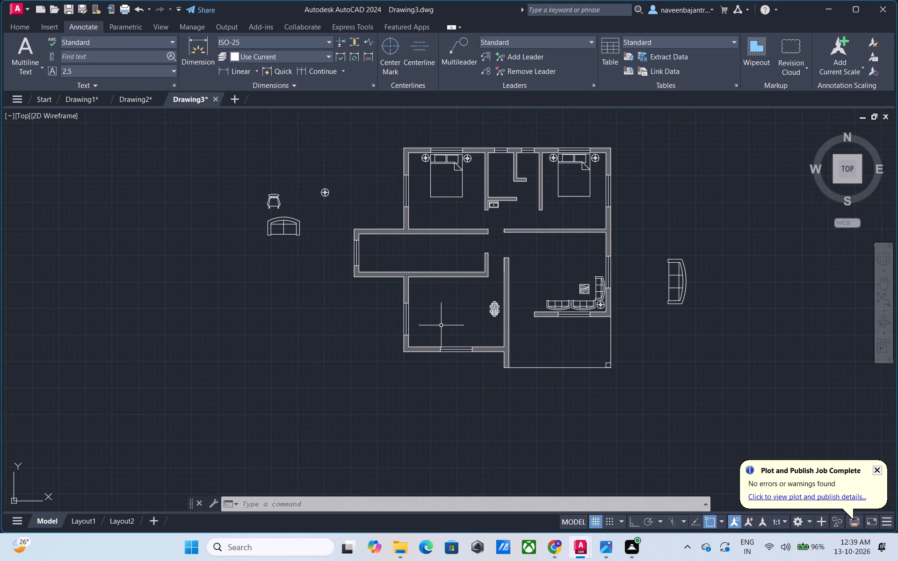
{"action": "middle_click_drag", "start_coordinate": [441, 325], "coordinate": [449, 318]}
{"action": "key", "text": "Escape"}
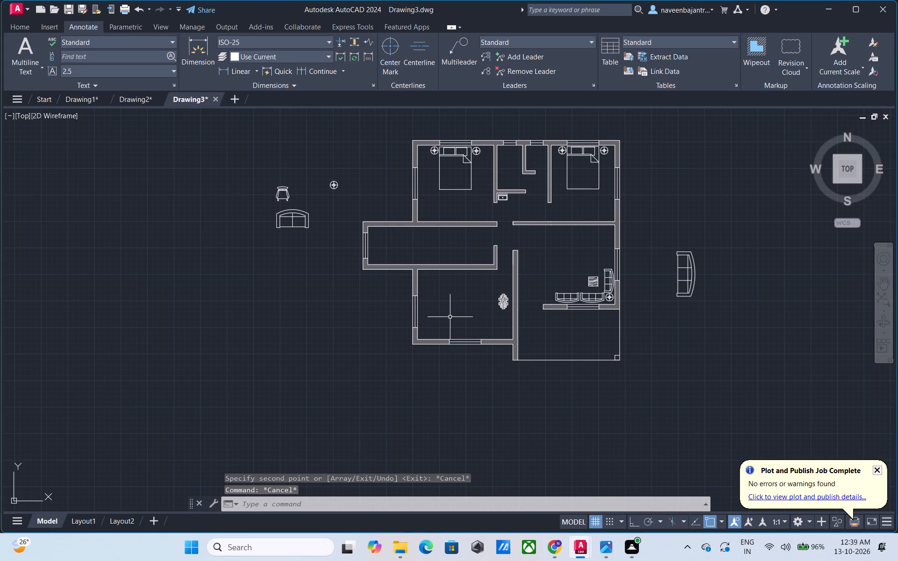
{"action": "type", "text": "L"}
{"action": "key", "text": "space"}
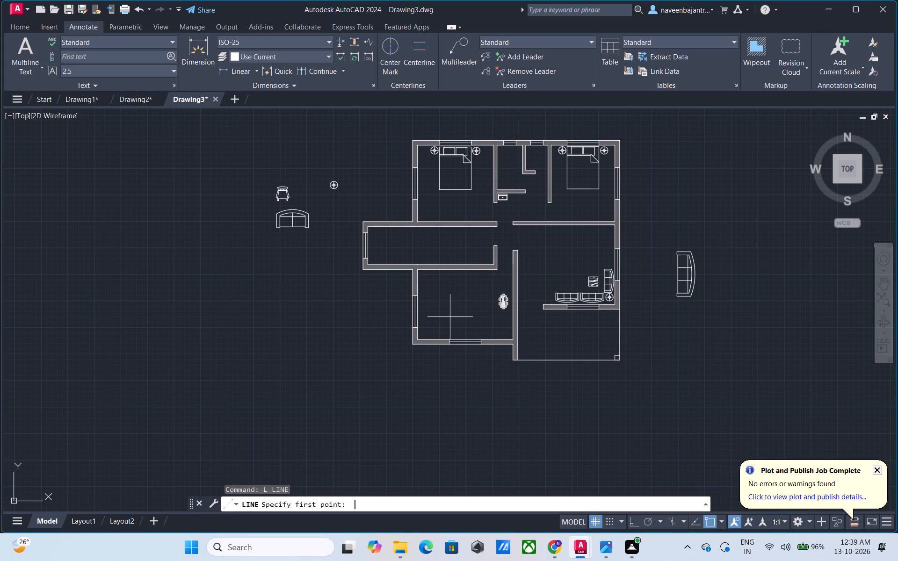
{"action": "scroll", "coordinate": [435, 306], "scroll_direction": "up", "scroll_amount": 2}
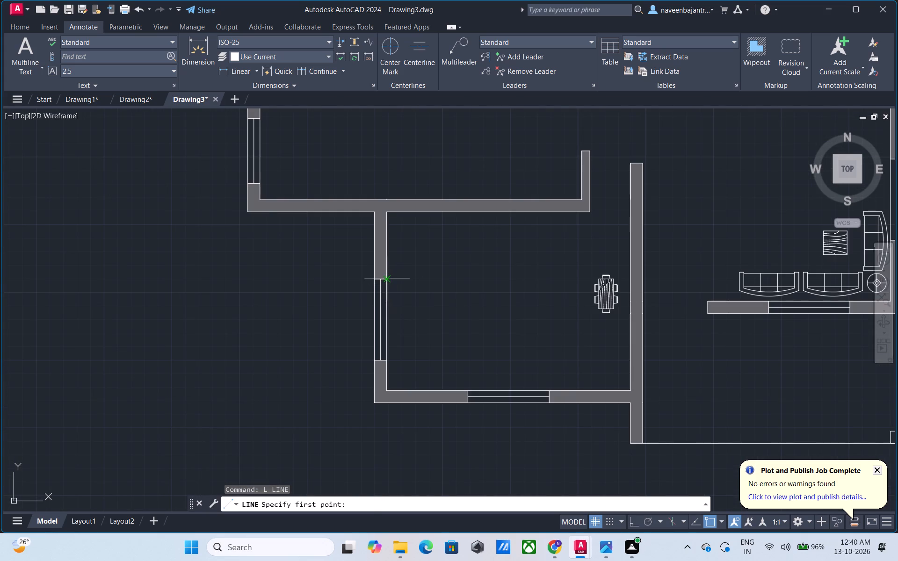
{"action": "left_click", "coordinate": [386, 280]}
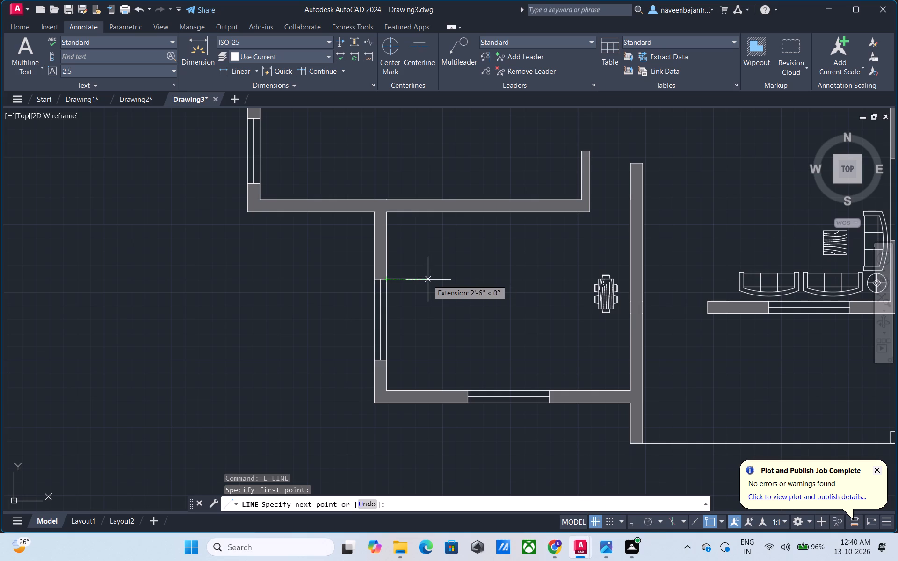
{"action": "left_click", "coordinate": [431, 280]}
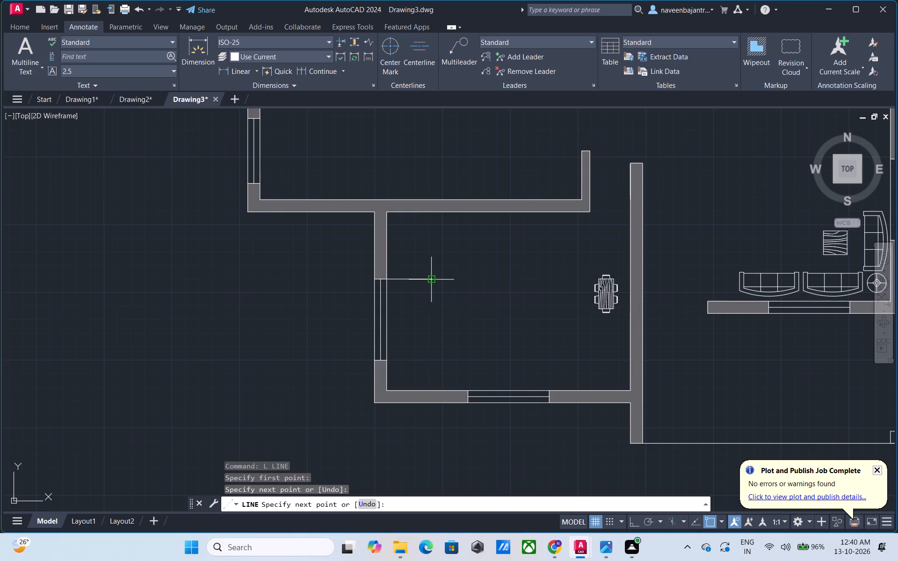
{"action": "key", "text": "Escape"}
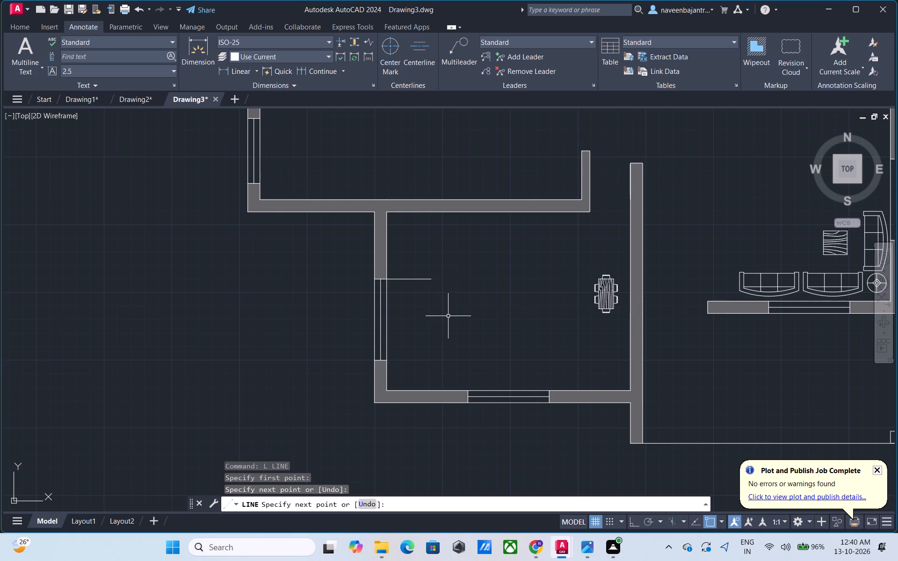
Offset the new horizontal line 1" upward.
{"action": "type", "text": "O 1"}
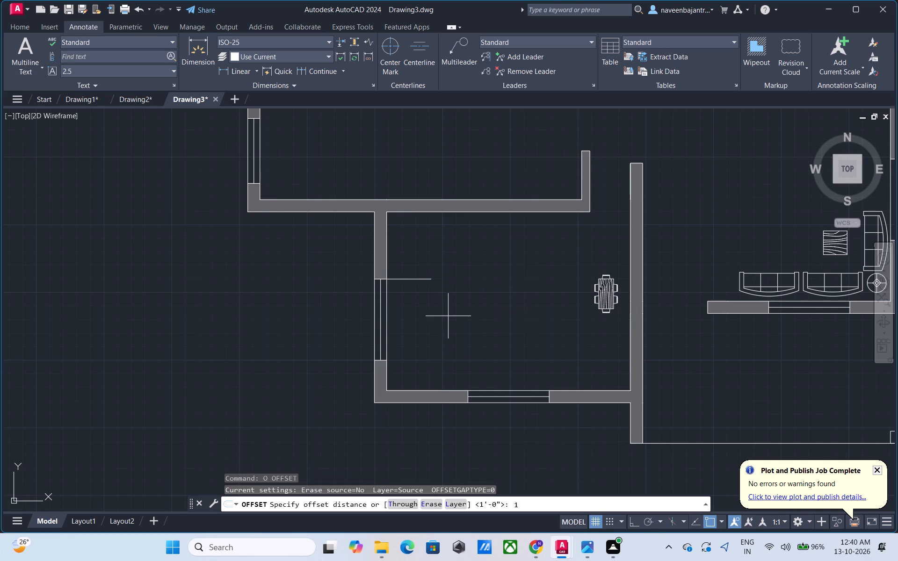
{"action": "key", "text": "shift+quotedbl"}
{"action": "key", "text": "Return"}
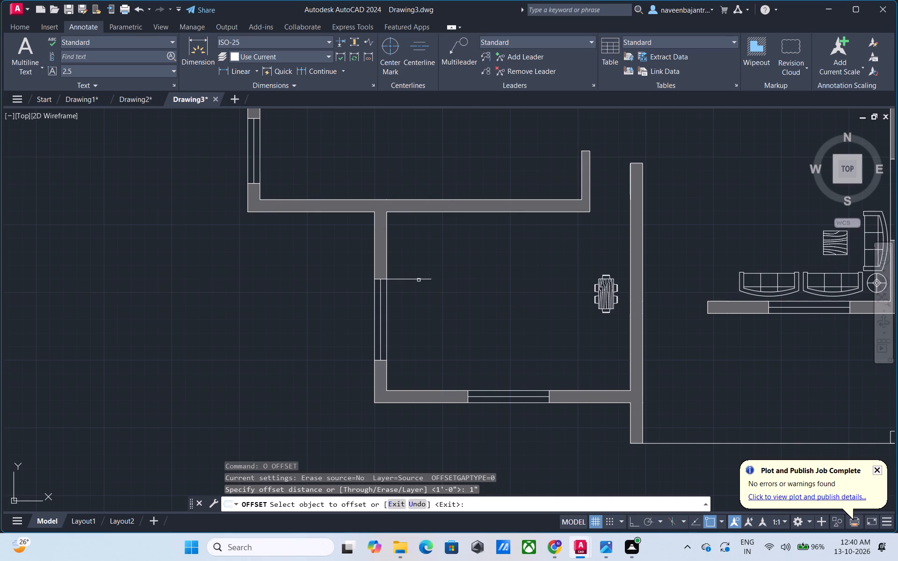
{"action": "left_click", "coordinate": [419, 280]}
{"action": "left_click", "coordinate": [419, 268]}
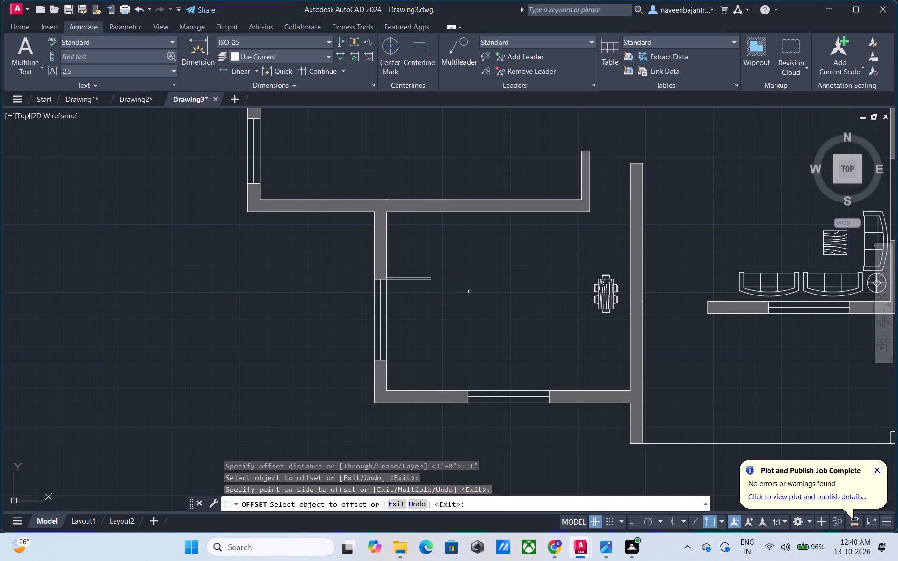
{"action": "key", "text": "Escape"}
Close the free right end of the two parallel lines with a short vertical line.
{"action": "scroll", "coordinate": [432, 300], "scroll_direction": "up", "scroll_amount": 4}
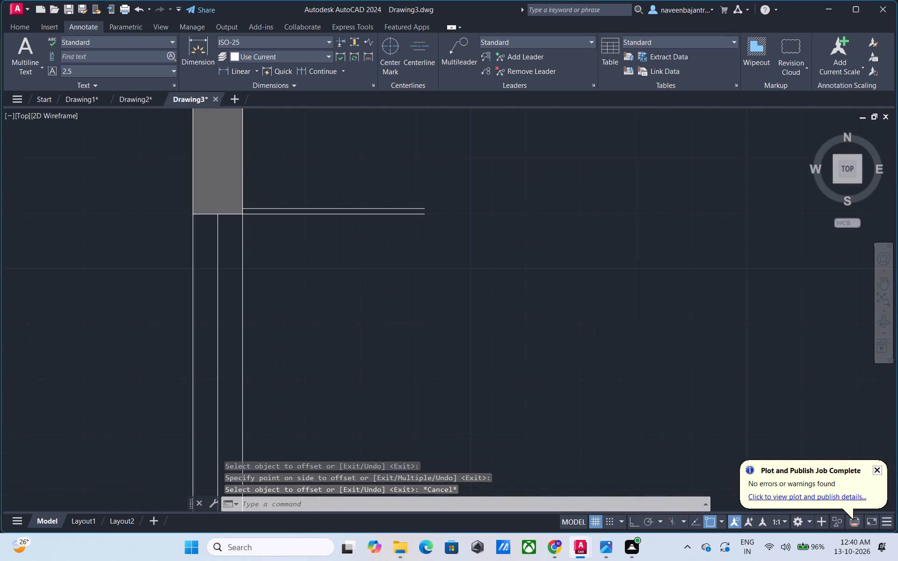
{"action": "type", "text": "L"}
{"action": "key", "text": "space"}
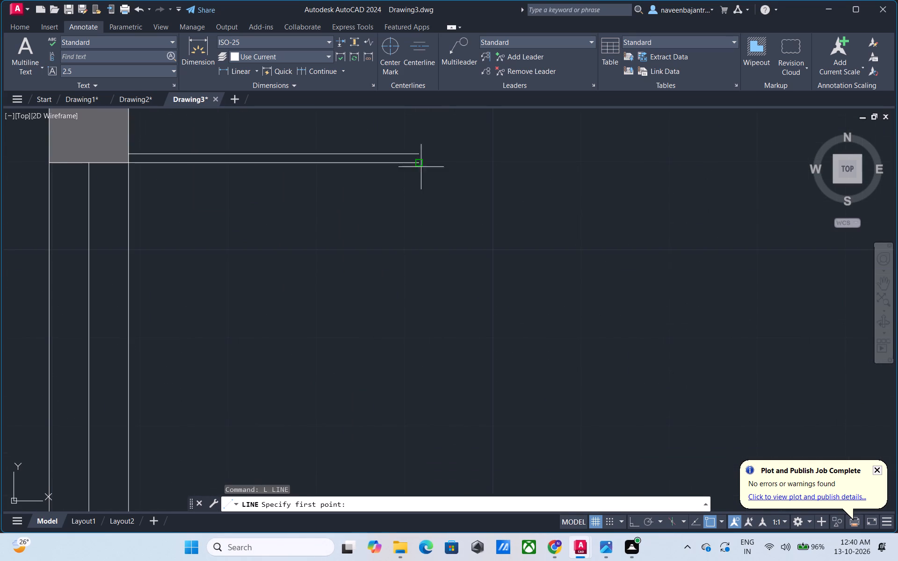
{"action": "left_click", "coordinate": [418, 153]}
{"action": "left_click", "coordinate": [419, 164]}
{"action": "key", "text": "Escape"}
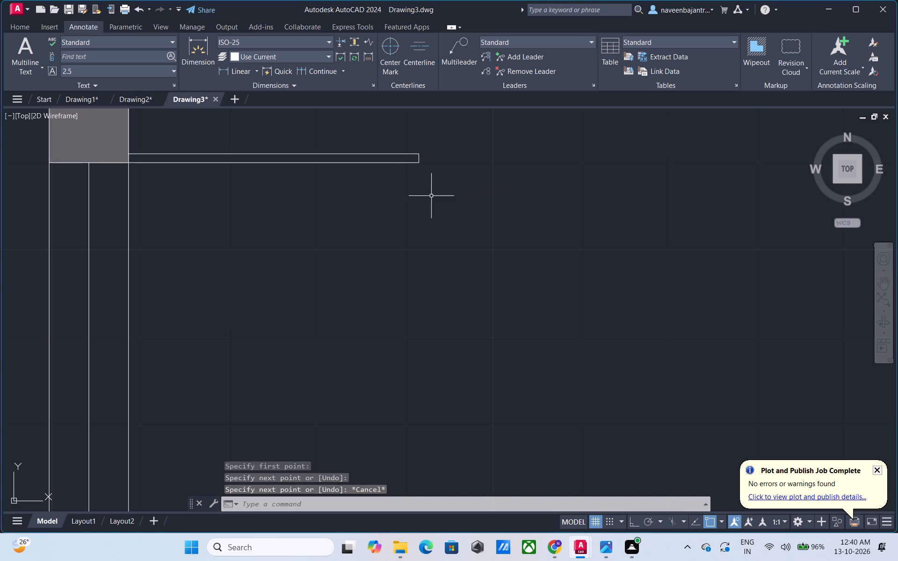
Draw a vertical line from the top-right corner of the narrow room's short end wall up to the partition end below the sink.
{"action": "scroll", "coordinate": [437, 215], "scroll_direction": "down", "scroll_amount": 3}
{"action": "scroll", "coordinate": [467, 287], "scroll_direction": "down", "scroll_amount": 1}
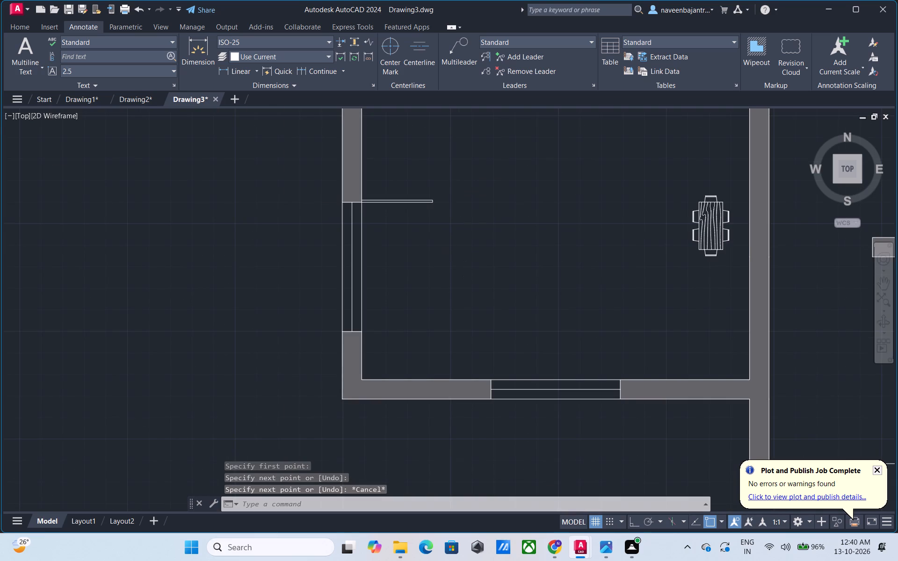
{"action": "scroll", "coordinate": [467, 287], "scroll_direction": "down", "scroll_amount": 1}
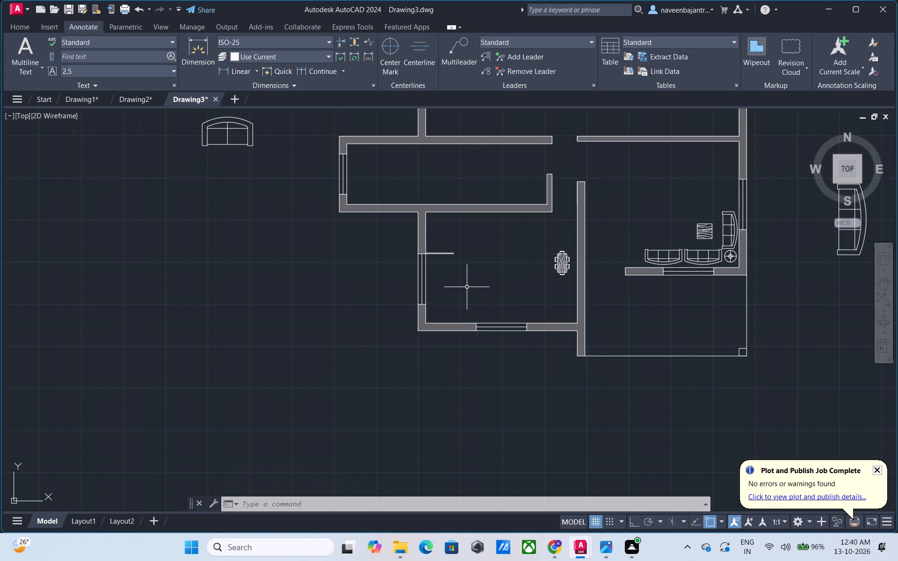
{"action": "middle_click_drag", "start_coordinate": [482, 269], "coordinate": [384, 401]}
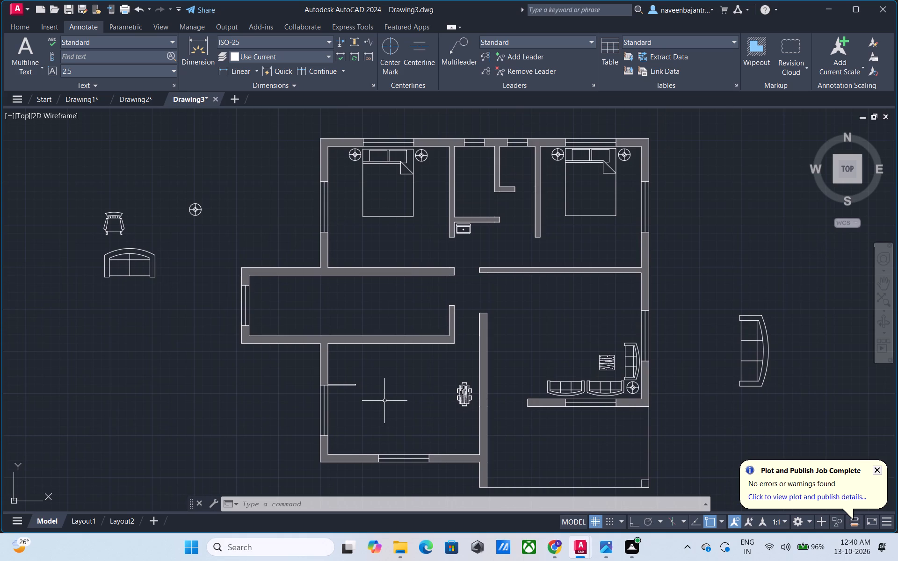
{"action": "key", "text": "Escape"}
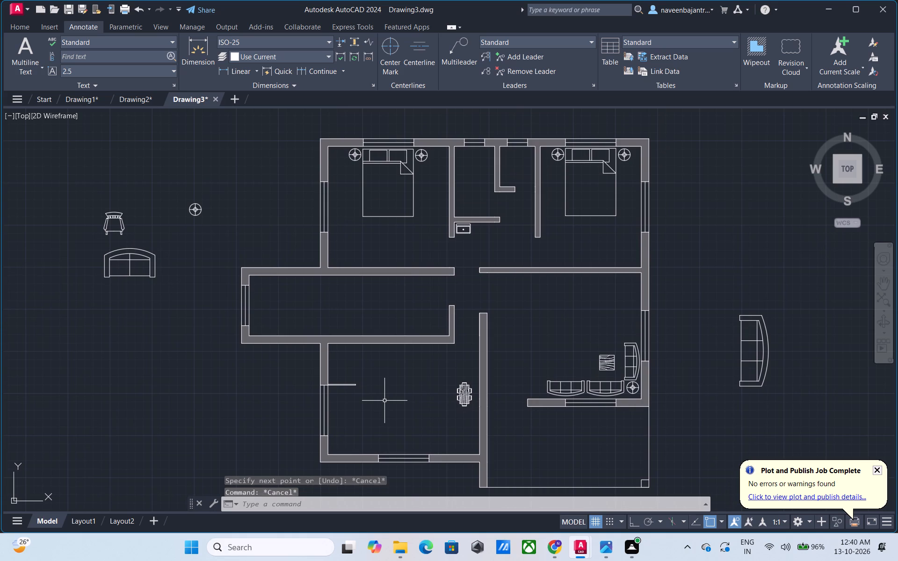
{"action": "type", "text": "L"}
{"action": "key", "text": "space"}
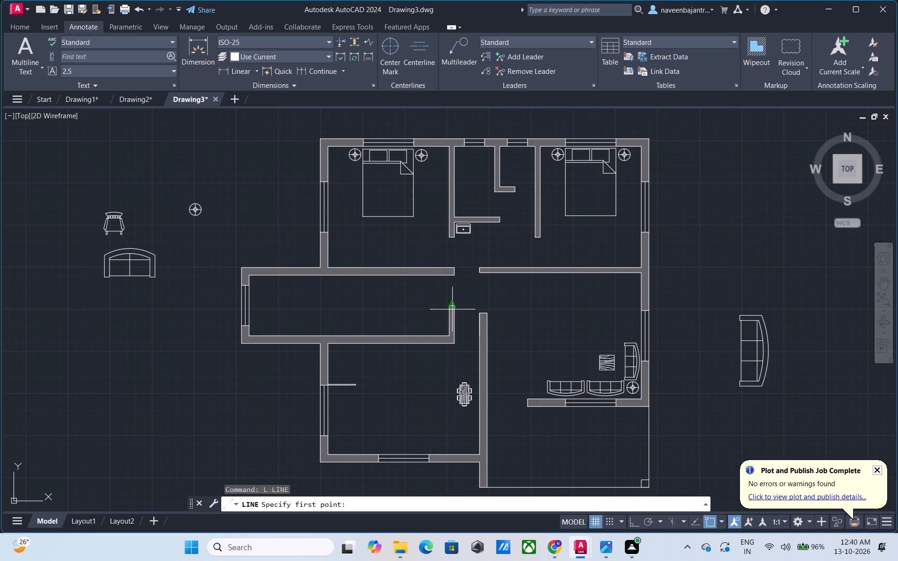
{"action": "left_click", "coordinate": [455, 309]}
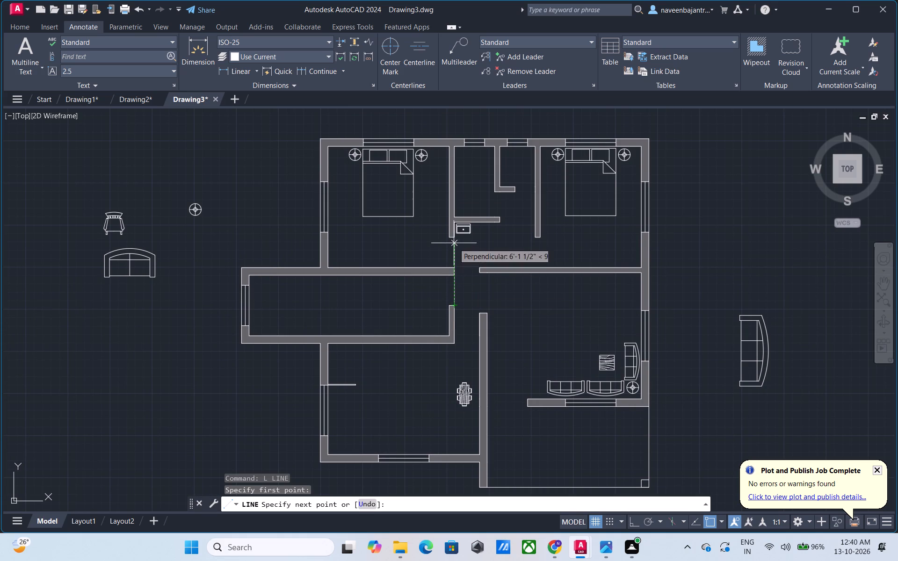
{"action": "left_click", "coordinate": [454, 239]}
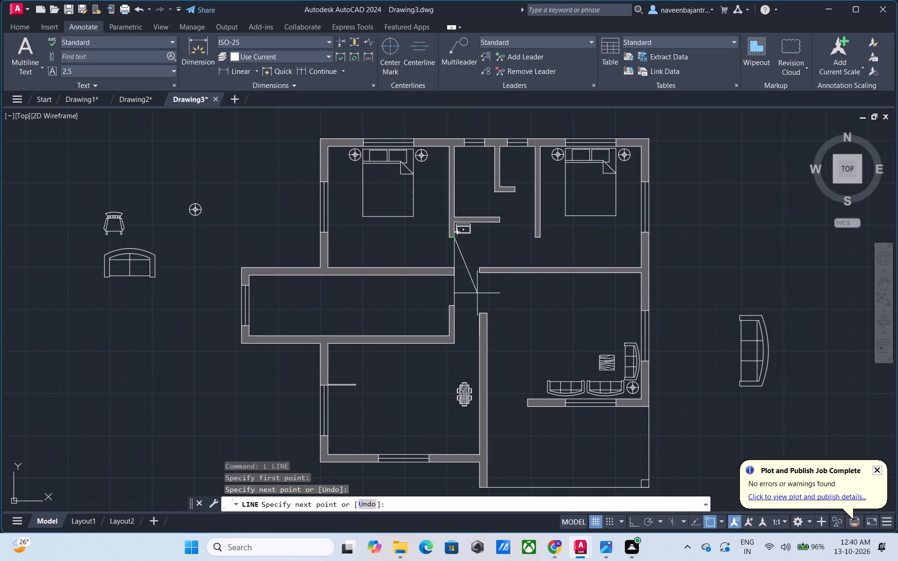
{"action": "key", "text": "Escape"}
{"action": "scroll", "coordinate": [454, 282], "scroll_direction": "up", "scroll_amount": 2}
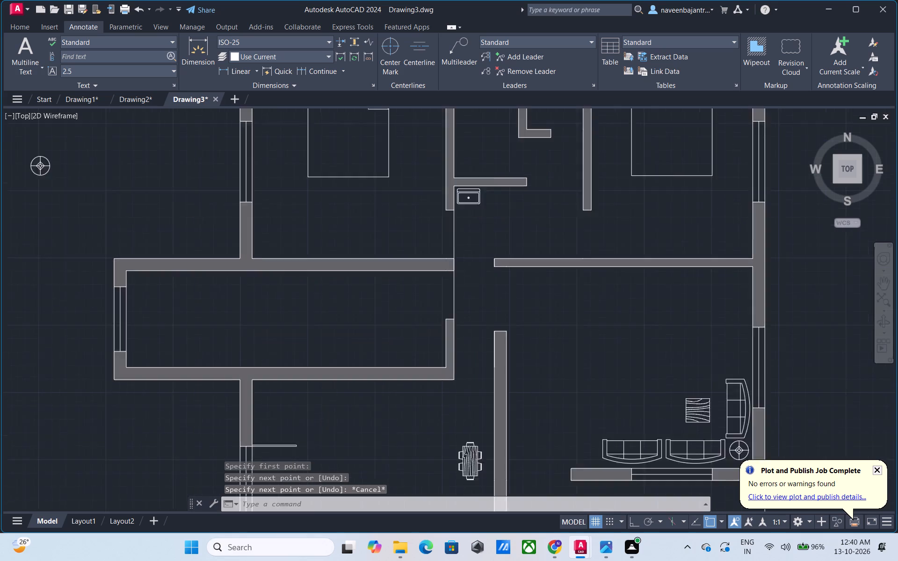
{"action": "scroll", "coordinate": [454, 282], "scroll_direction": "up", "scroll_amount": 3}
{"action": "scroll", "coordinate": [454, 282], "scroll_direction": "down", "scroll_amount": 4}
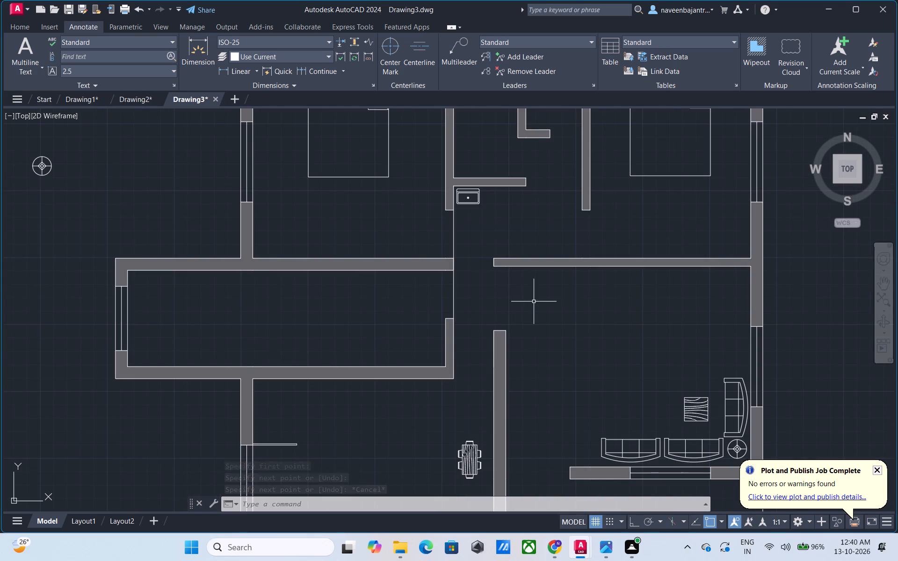
With Ortho on, draw a vertical line from the upper free corner of the wall above the sink up to the L-shaped partition.
{"action": "middle_click_drag", "start_coordinate": [534, 302], "coordinate": [459, 369]}
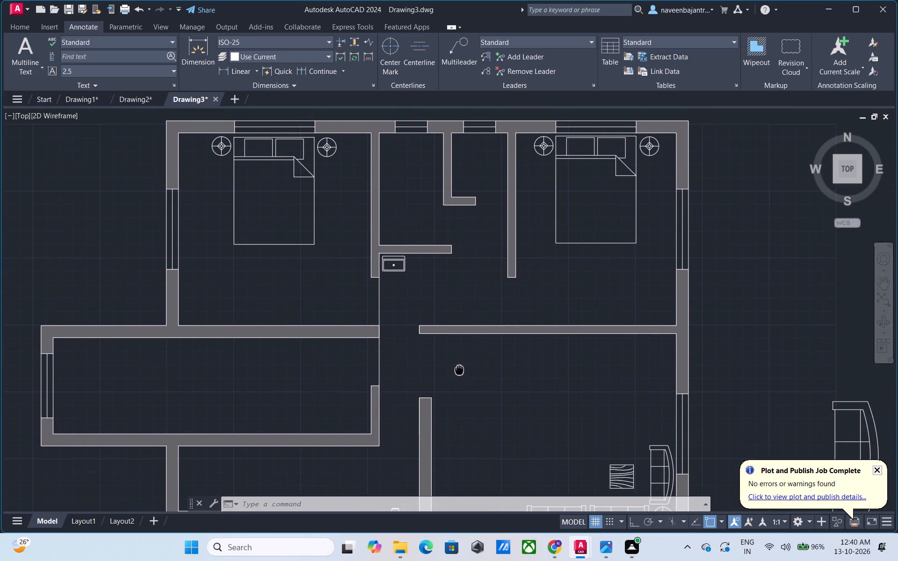
{"action": "middle_click_drag", "start_coordinate": [459, 369], "coordinate": [429, 415]}
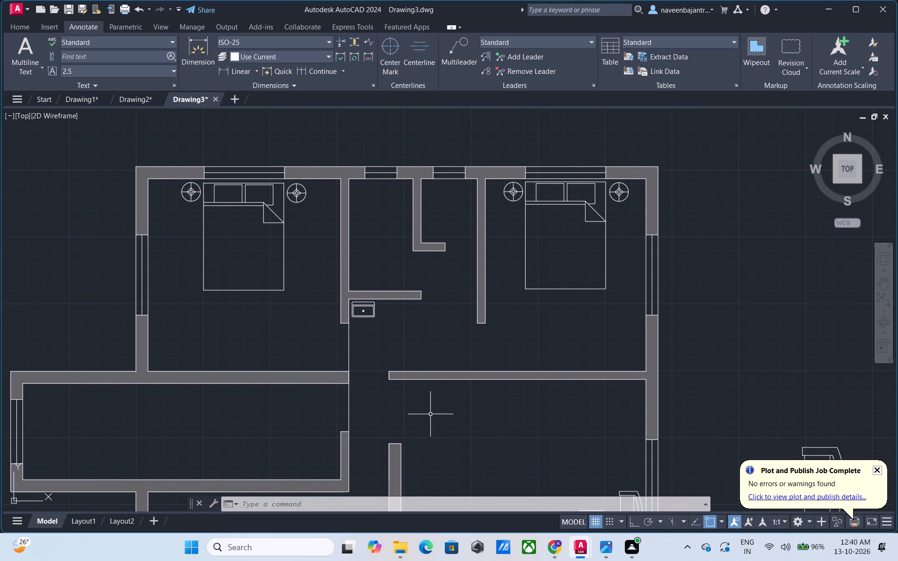
{"action": "key", "text": "Escape"}
{"action": "key", "text": "F8"}
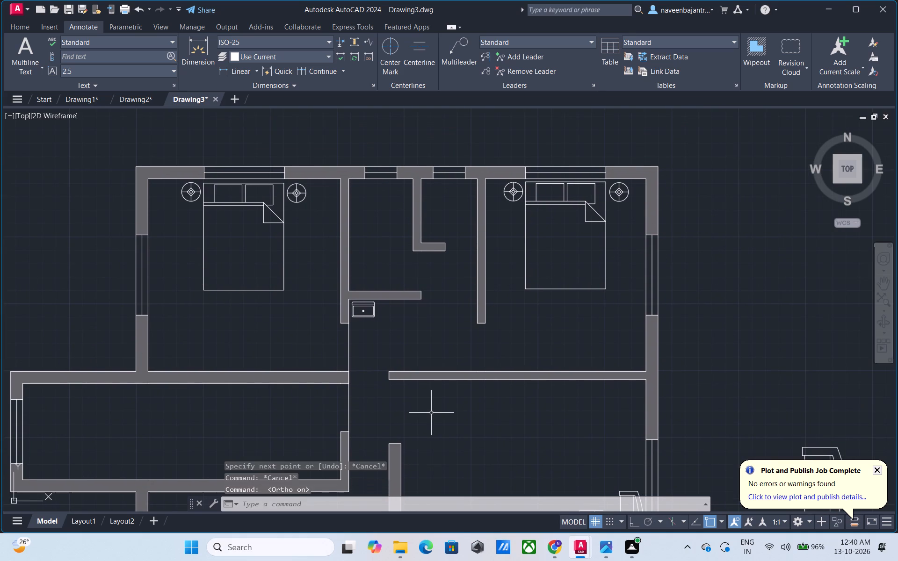
{"action": "type", "text": "L"}
{"action": "key", "text": "space"}
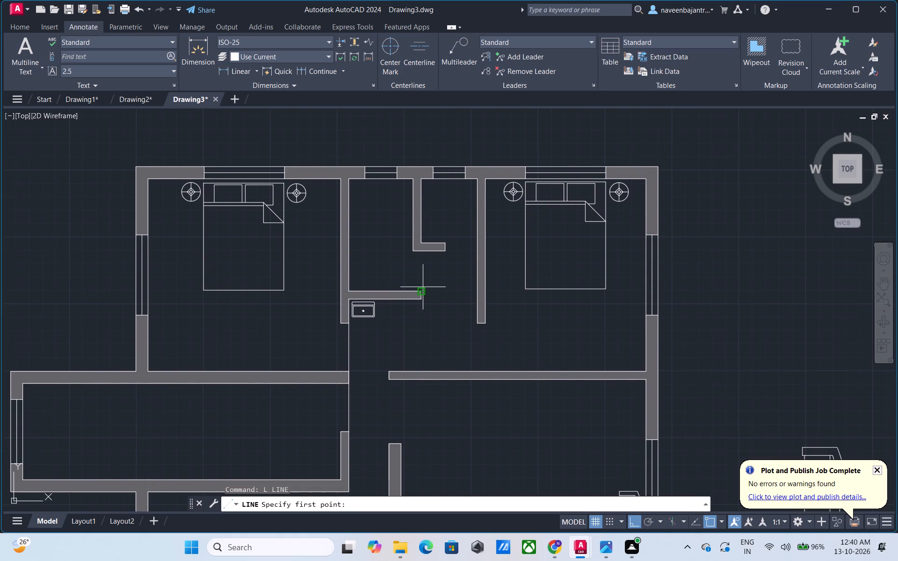
{"action": "scroll", "coordinate": [423, 289], "scroll_direction": "up", "scroll_amount": 4}
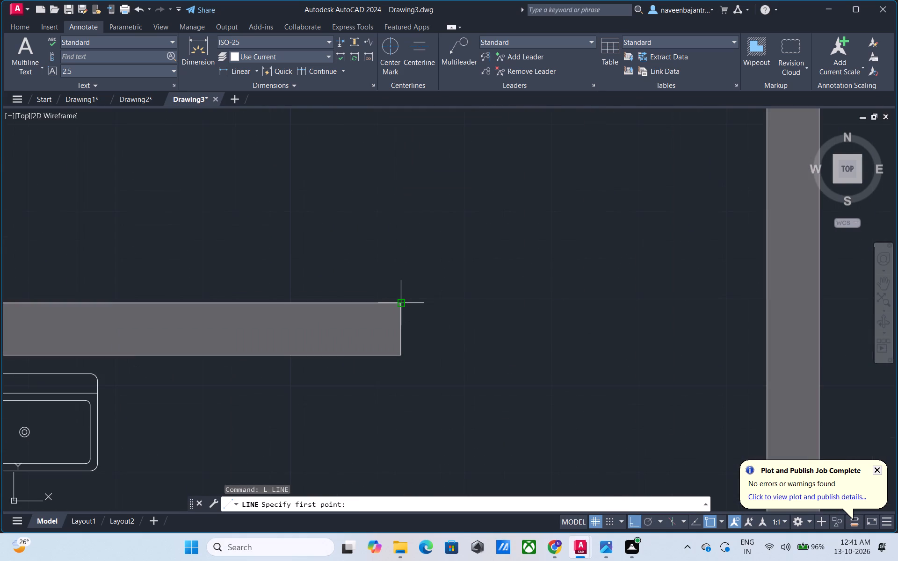
{"action": "left_click", "coordinate": [401, 304]}
{"action": "scroll", "coordinate": [401, 304], "scroll_direction": "down", "scroll_amount": 2}
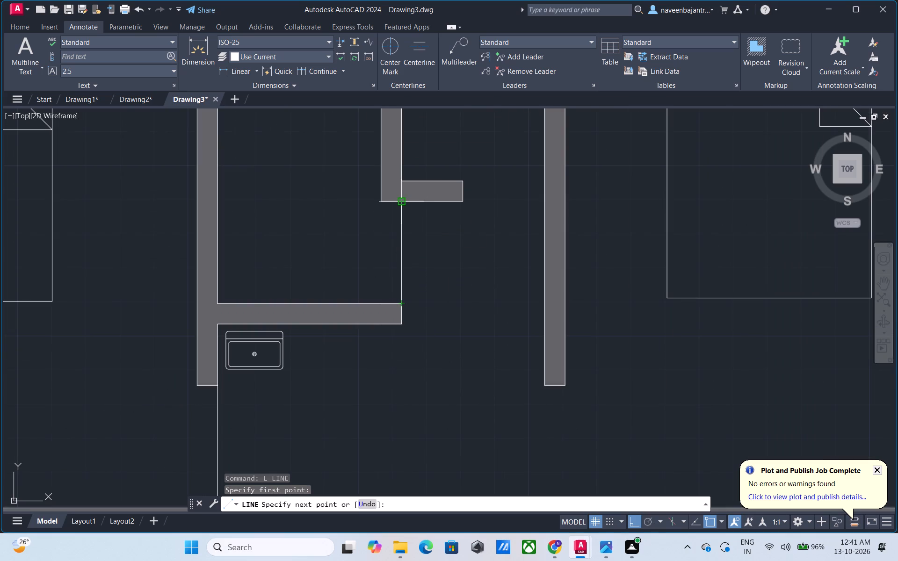
{"action": "left_click", "coordinate": [403, 198]}
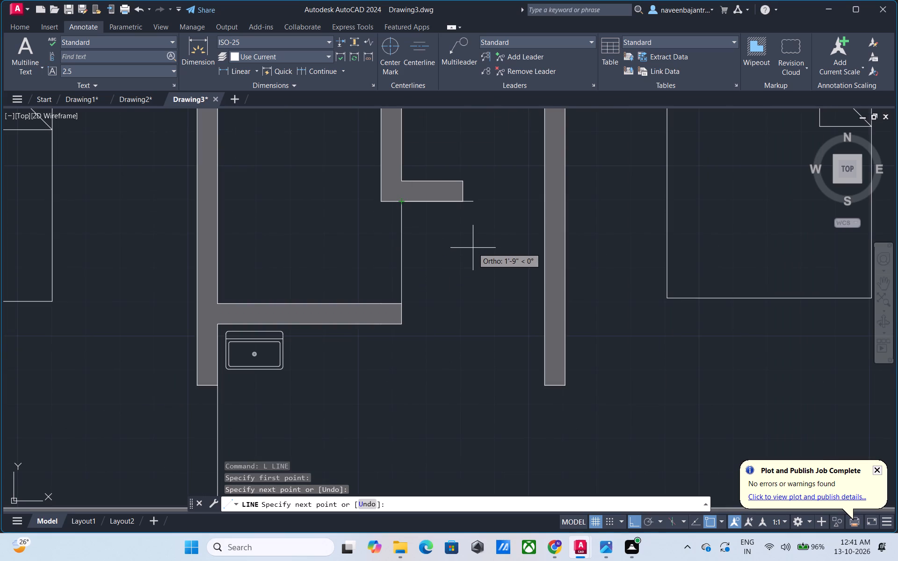
{"action": "key", "text": "Escape"}
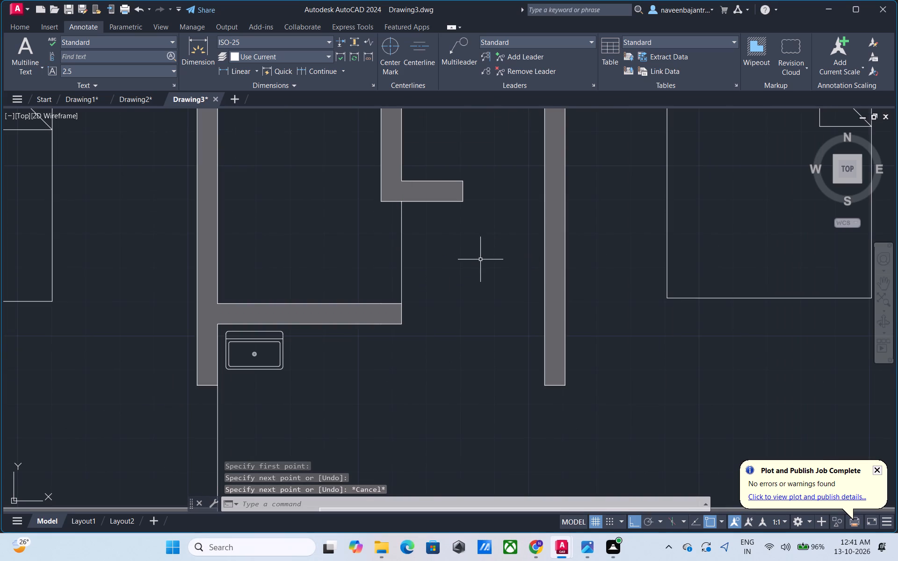
Draw a horizontal line from the L-shaped partition's lower free corner across to the upper-right bedroom's dividing wall.
{"action": "middle_click_drag", "start_coordinate": [481, 259], "coordinate": [444, 395]}
{"action": "type", "text": "L"}
{"action": "key", "text": "space"}
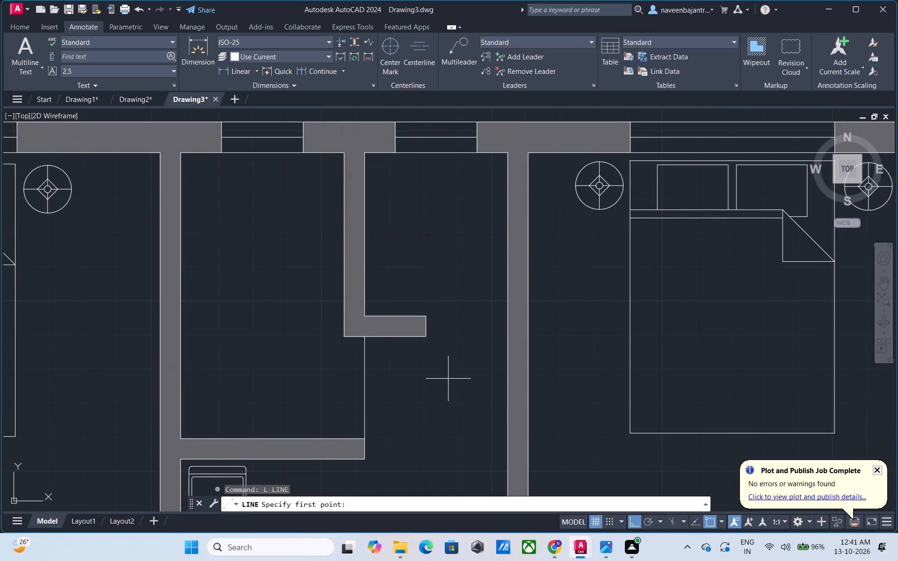
{"action": "left_click", "coordinate": [426, 336]}
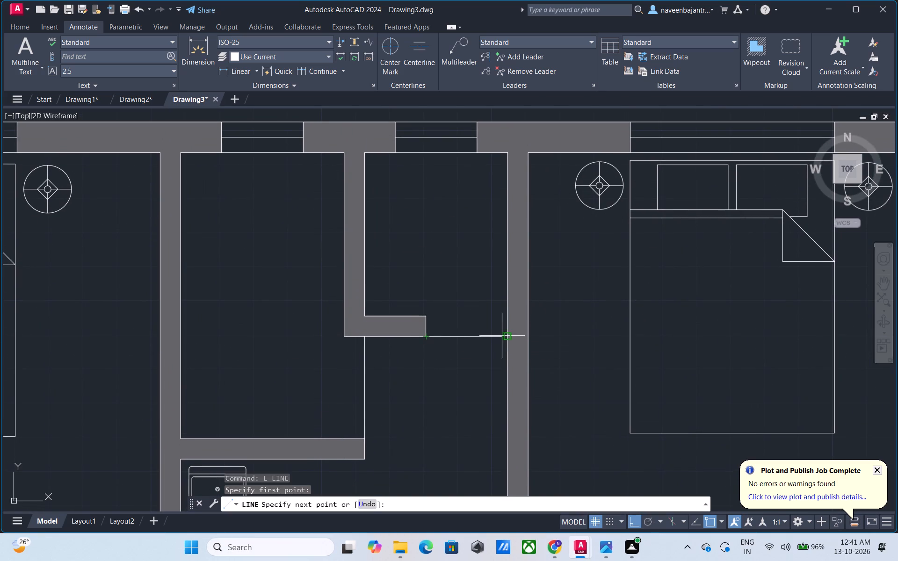
{"action": "left_click", "coordinate": [505, 335]}
{"action": "key", "text": "Escape"}
Draw a vertical line from the lower-left corner of the upper-right bedroom's dividing wall down to the horizontal wall below.
{"action": "scroll", "coordinate": [493, 378], "scroll_direction": "down", "scroll_amount": 3}
{"action": "middle_click_drag", "start_coordinate": [489, 396], "coordinate": [443, 309]}
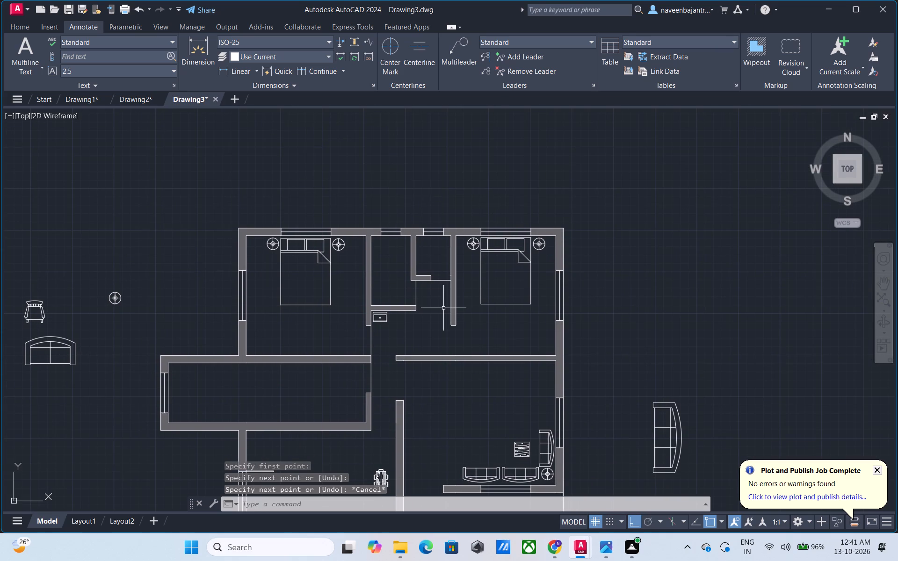
{"action": "key", "text": "Escape"}
{"action": "scroll", "coordinate": [447, 326], "scroll_direction": "up", "scroll_amount": 3}
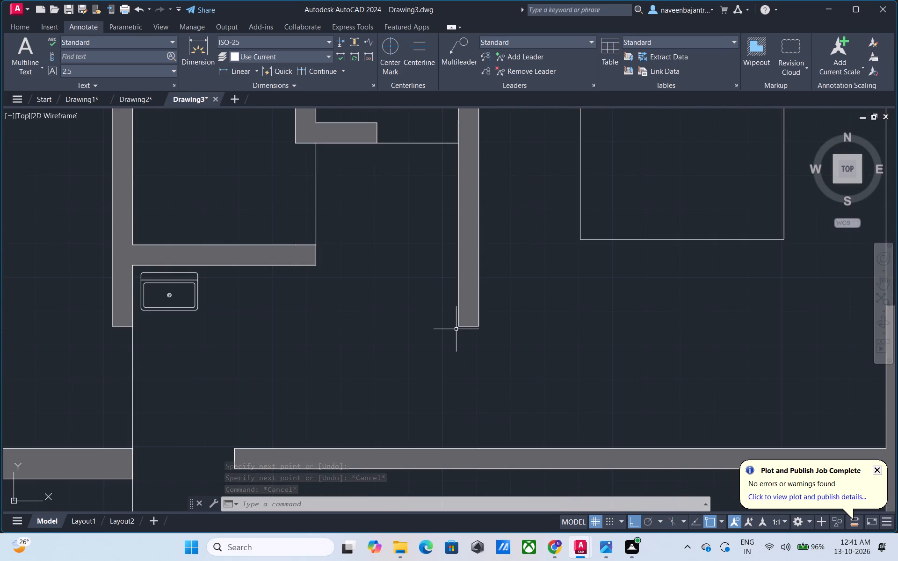
{"action": "type", "text": "L"}
{"action": "key", "text": "space"}
{"action": "left_click", "coordinate": [456, 326]}
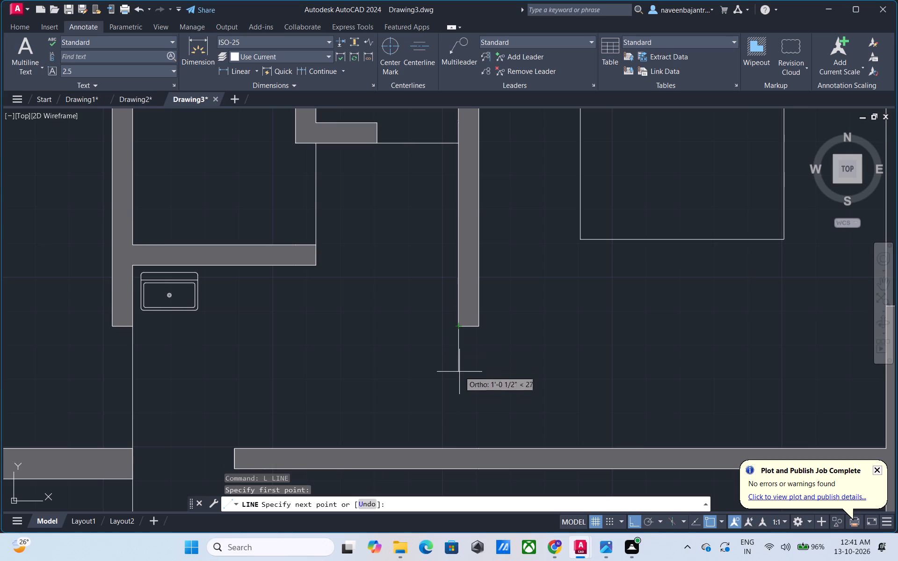
{"action": "left_click", "coordinate": [459, 446]}
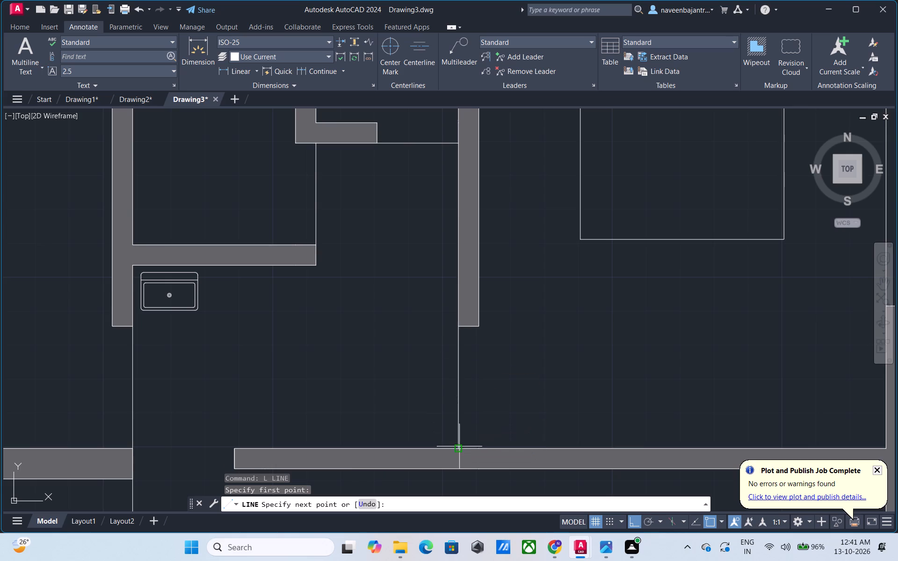
{"action": "key", "text": "Escape"}
Draw a vertical line from the lower-left end of the living room's upper wall down to the top of the vertical wall beneath.
{"action": "scroll", "coordinate": [455, 418], "scroll_direction": "down", "scroll_amount": 3}
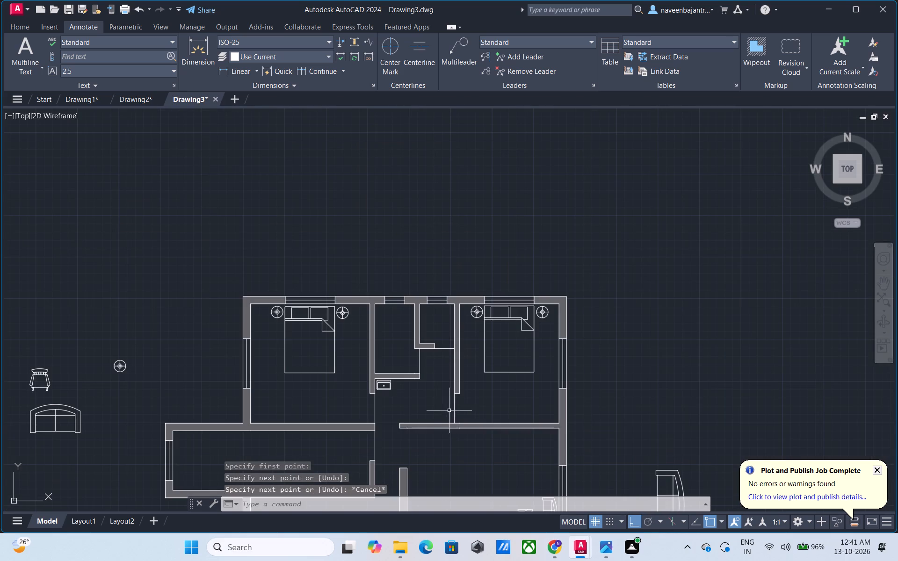
{"action": "middle_click_drag", "start_coordinate": [430, 448], "coordinate": [455, 394]}
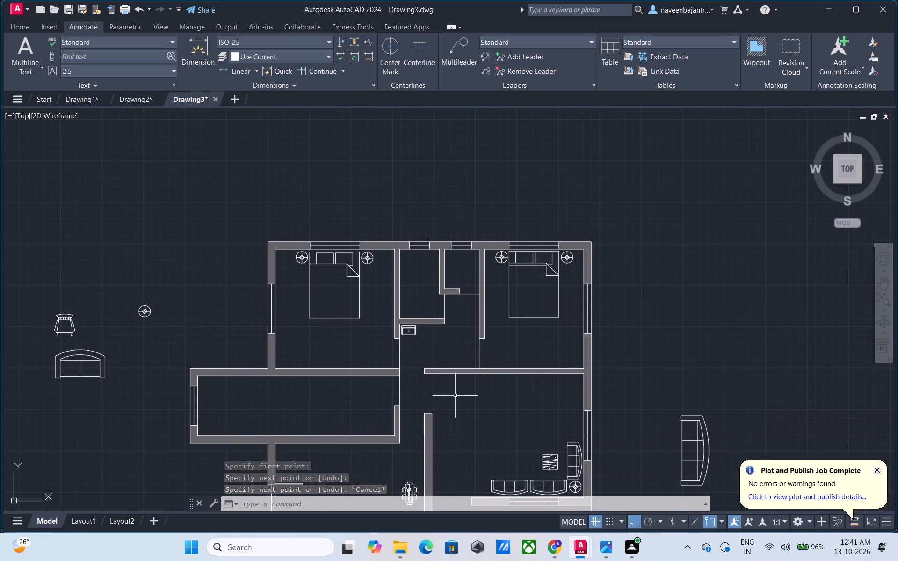
{"action": "middle_click_drag", "start_coordinate": [455, 396], "coordinate": [458, 383]}
{"action": "key", "text": "Escape"}
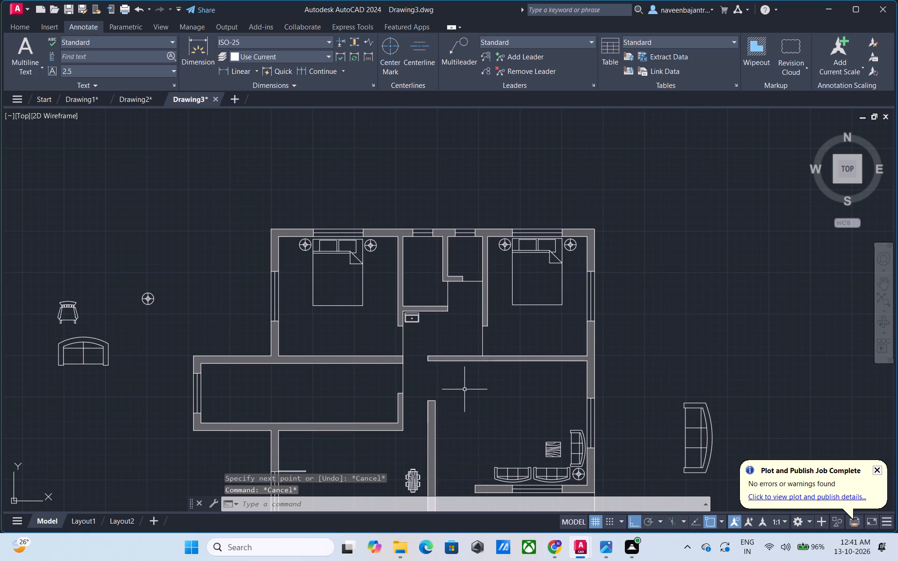
{"action": "type", "text": "L"}
{"action": "key", "text": "space"}
{"action": "scroll", "coordinate": [428, 374], "scroll_direction": "up", "scroll_amount": 2}
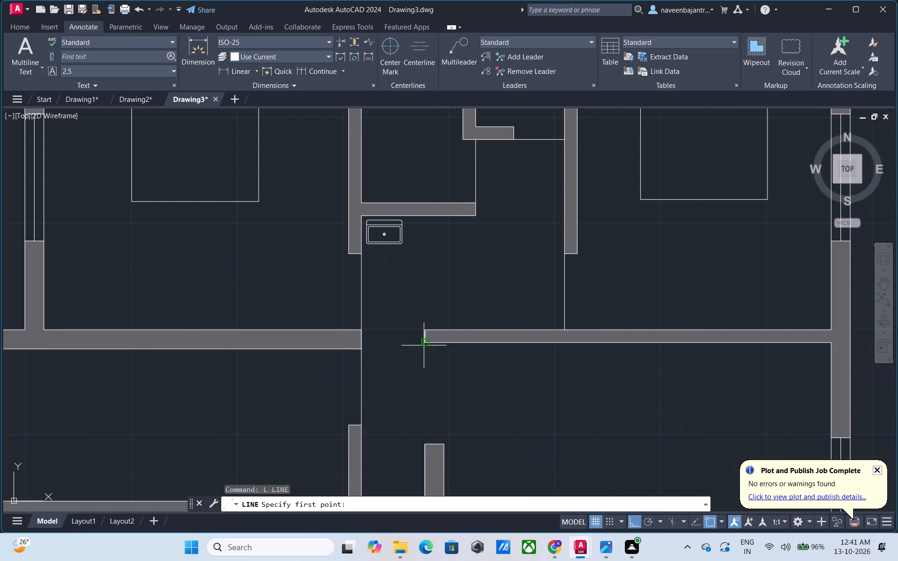
{"action": "left_click", "coordinate": [424, 344]}
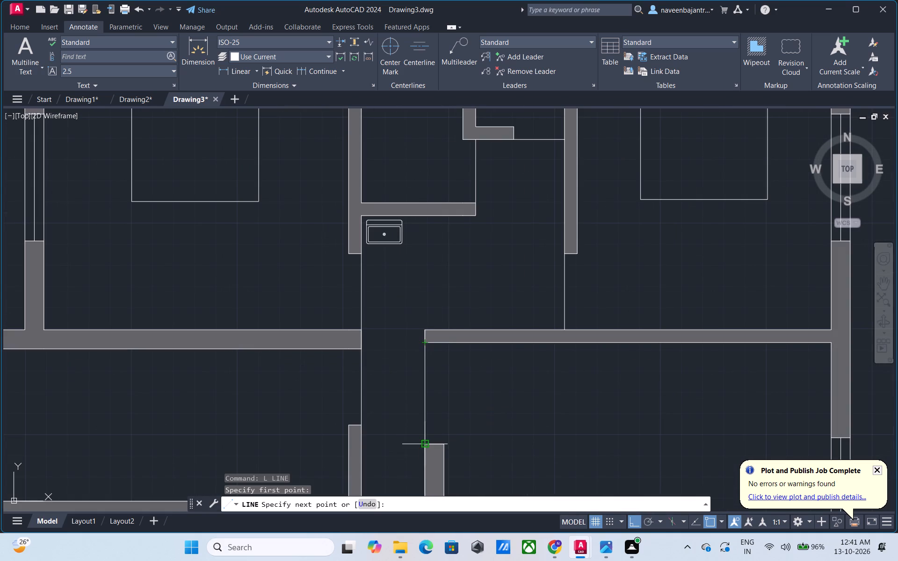
{"action": "left_click", "coordinate": [423, 442]}
{"action": "key", "text": "Escape"}
Draw a horizontal line from the narrow room's lower-right outer corner across to the living room's left wall.
{"action": "scroll", "coordinate": [454, 437], "scroll_direction": "down", "scroll_amount": 2}
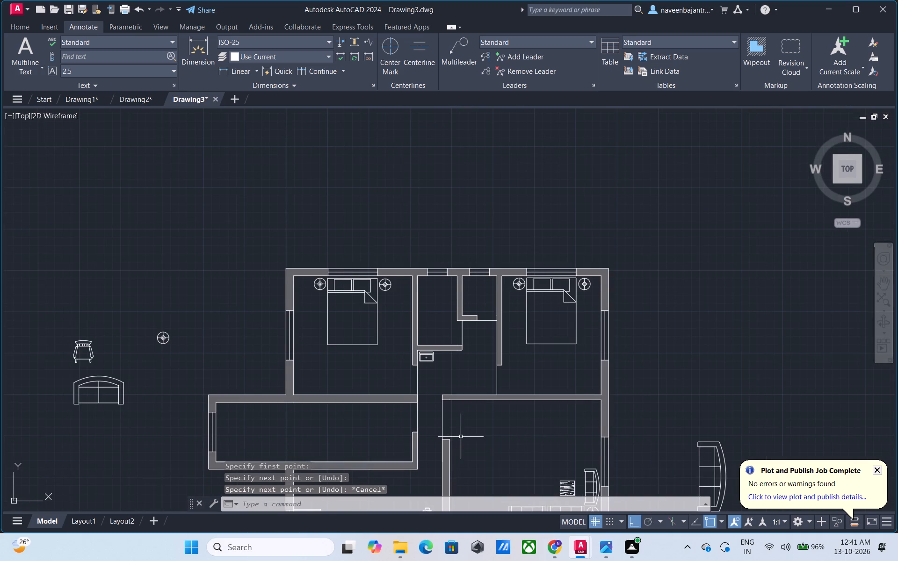
{"action": "middle_click_drag", "start_coordinate": [462, 437], "coordinate": [463, 367]}
{"action": "key", "text": "Escape"}
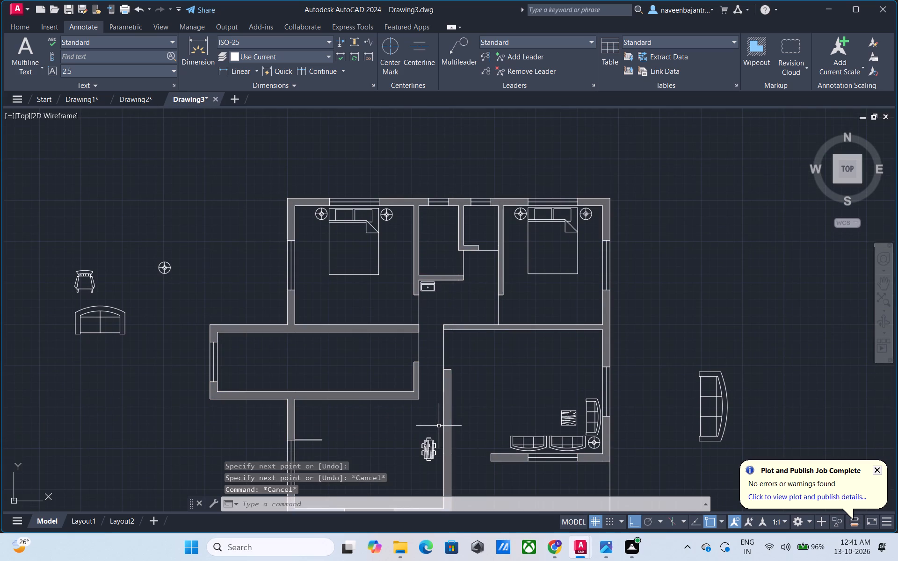
{"action": "type", "text": "L"}
{"action": "key", "text": "space"}
{"action": "left_click", "coordinate": [417, 402]}
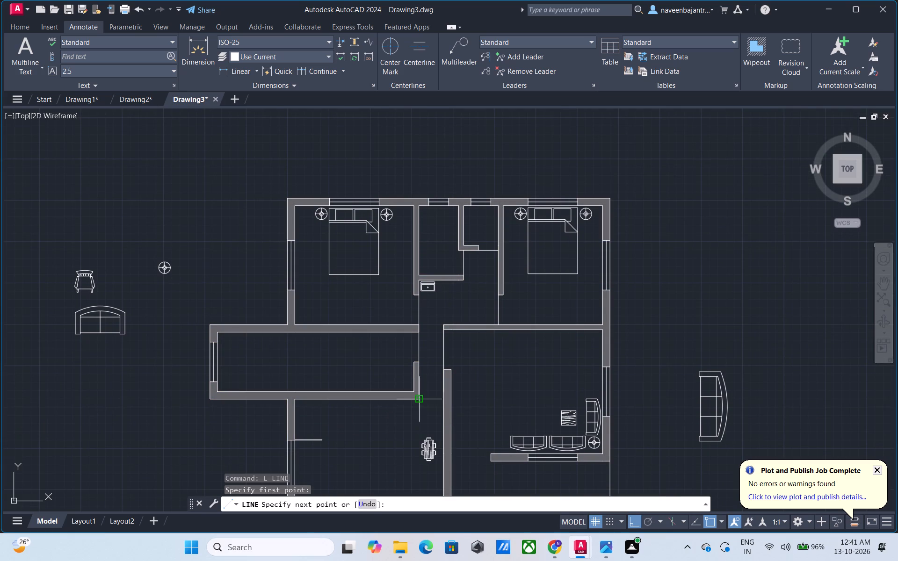
{"action": "left_click", "coordinate": [442, 400]}
{"action": "key", "text": "Escape"}
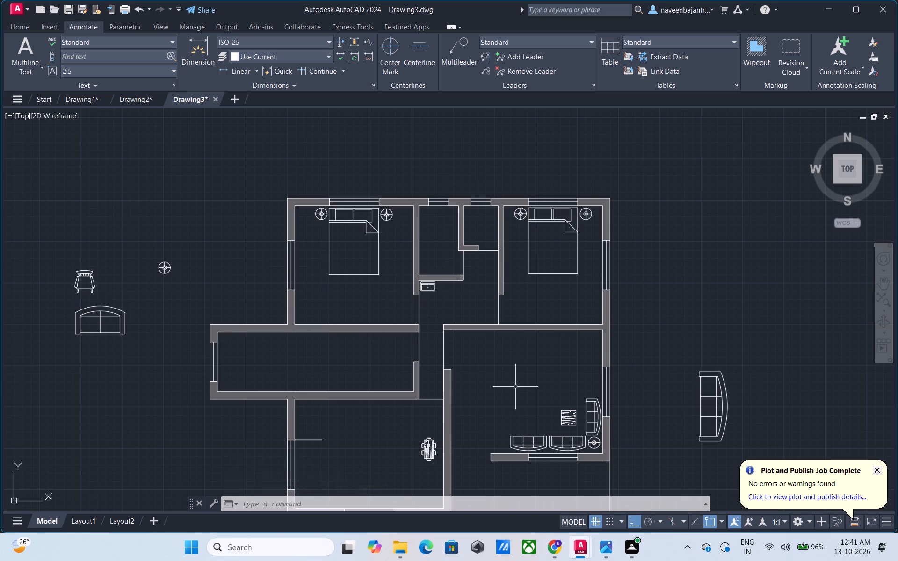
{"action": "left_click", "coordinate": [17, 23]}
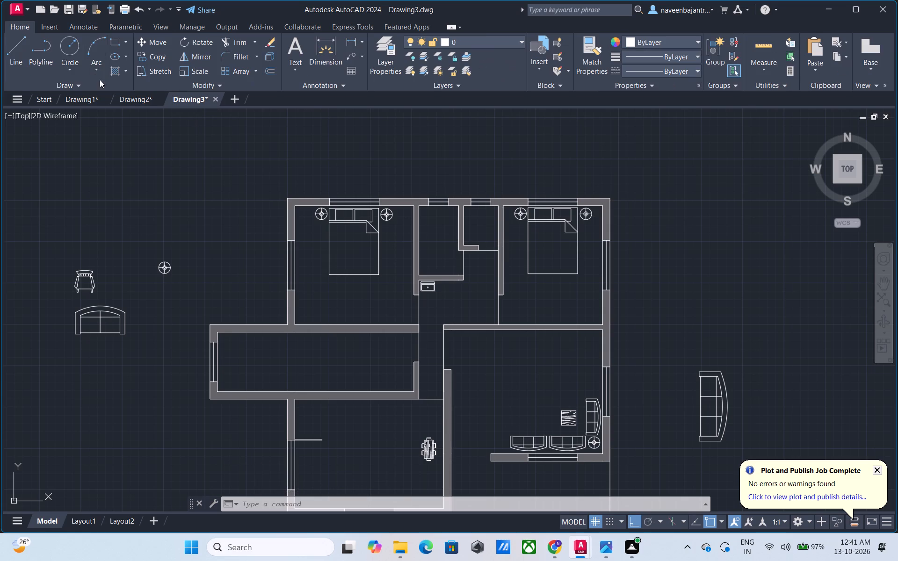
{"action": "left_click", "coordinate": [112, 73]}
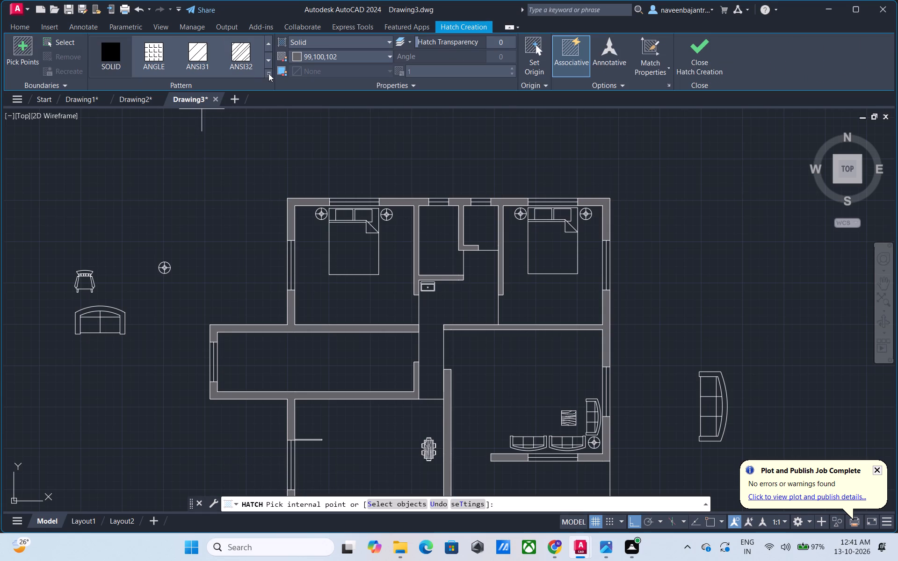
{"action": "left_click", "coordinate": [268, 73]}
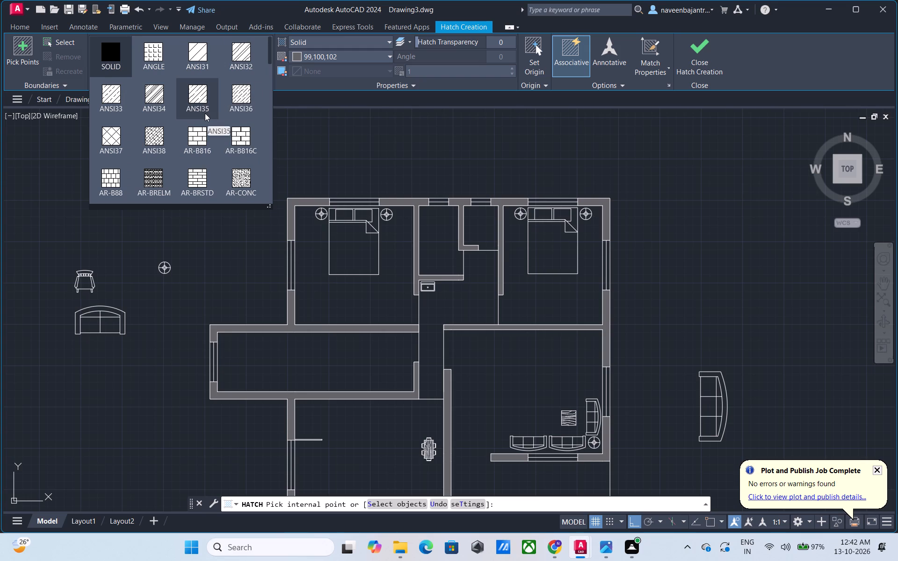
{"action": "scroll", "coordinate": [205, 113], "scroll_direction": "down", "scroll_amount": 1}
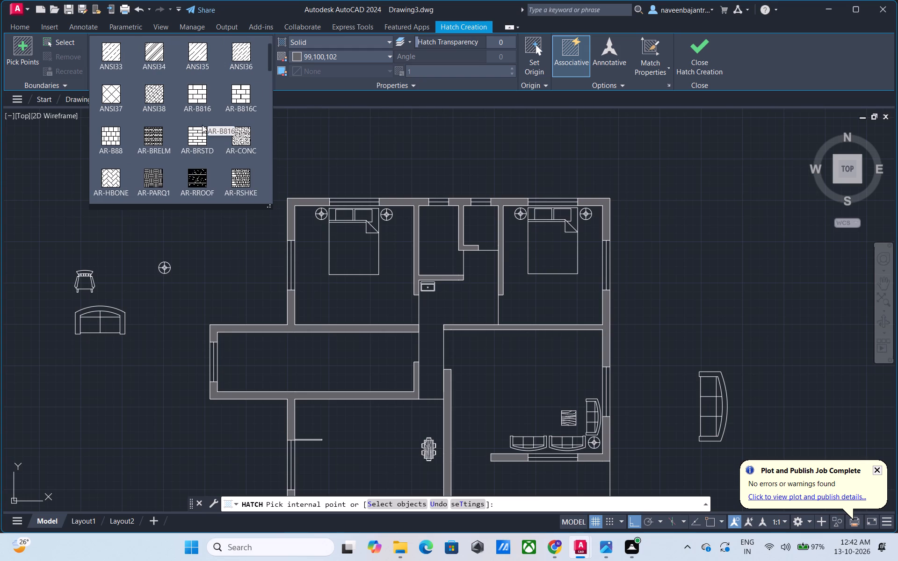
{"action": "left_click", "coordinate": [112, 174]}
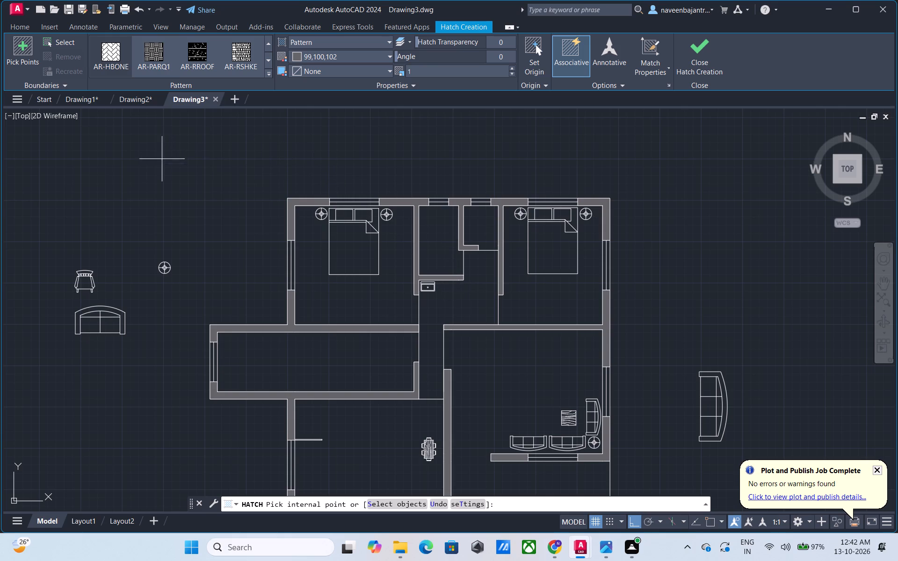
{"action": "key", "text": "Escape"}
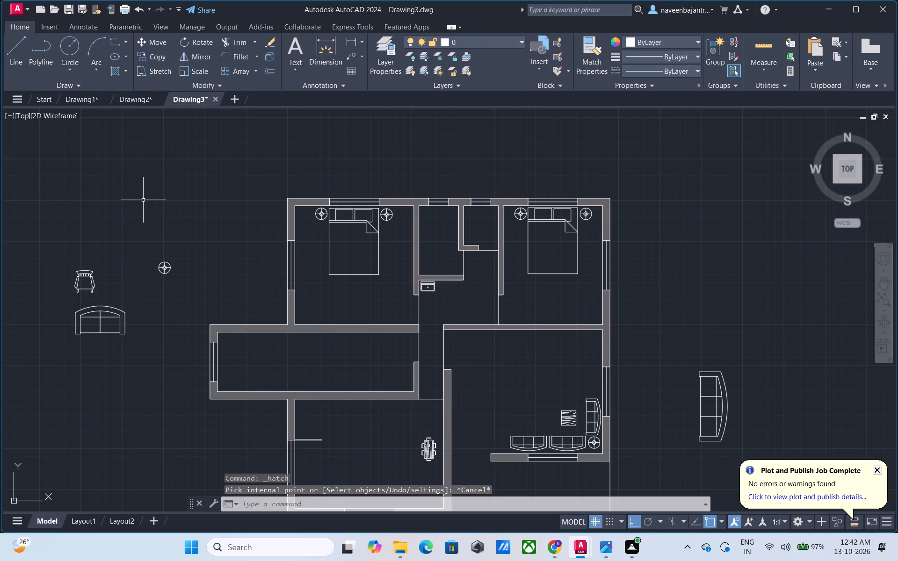
Browse the tool palette groups, including Visual Styles, Cameras, Civil, Structural and Leaders, for usable samples.
{"action": "type", "text": "TP"}
{"action": "key", "text": "space"}
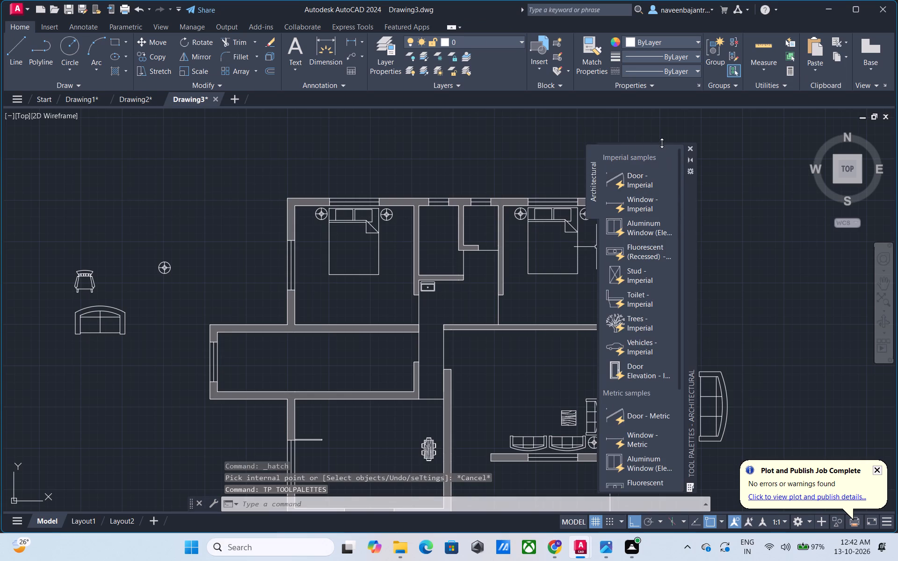
{"action": "left_click_drag", "start_coordinate": [662, 143], "coordinate": [653, 139]}
{"action": "left_click_drag", "start_coordinate": [652, 144], "coordinate": [666, 127]}
{"action": "left_click", "coordinate": [691, 166]}
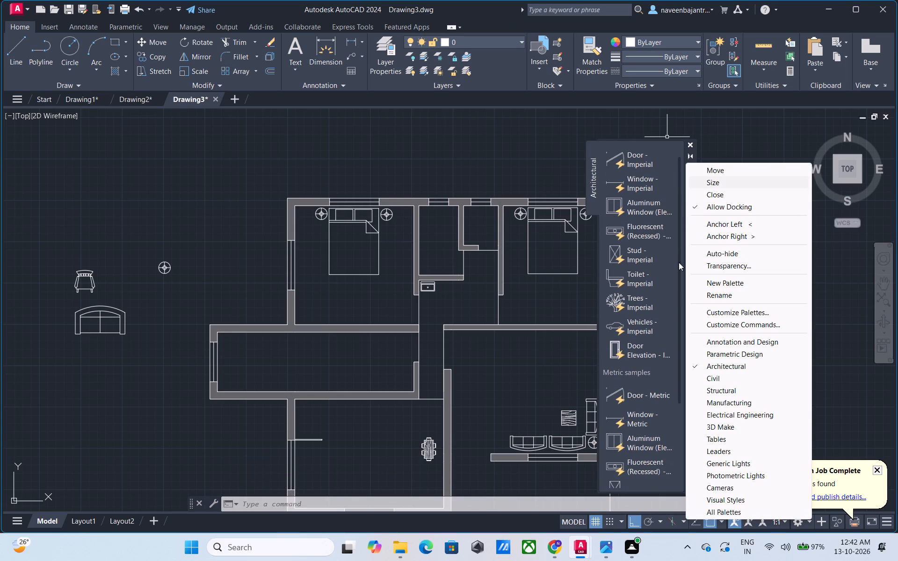
{"action": "scroll", "coordinate": [723, 450], "scroll_direction": "down", "scroll_amount": 9}
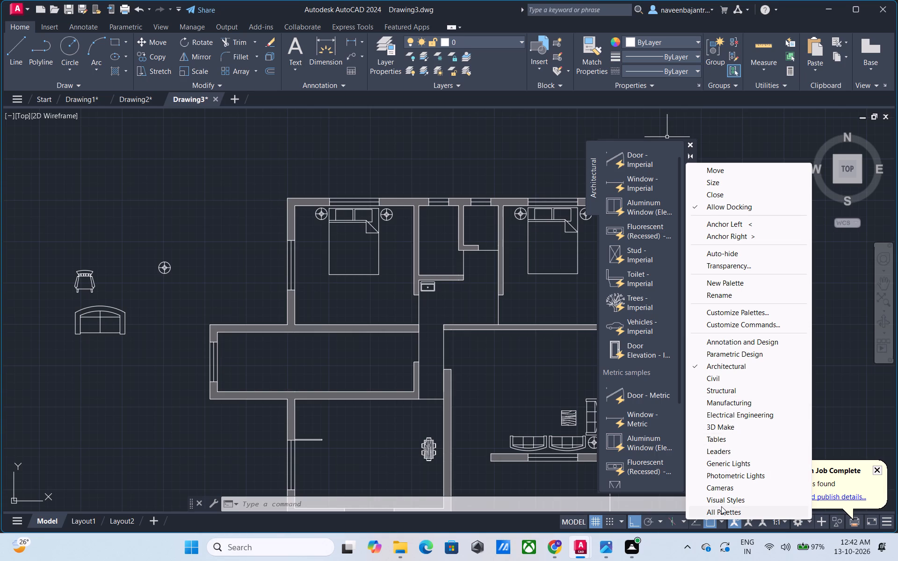
{"action": "left_click", "coordinate": [722, 500]}
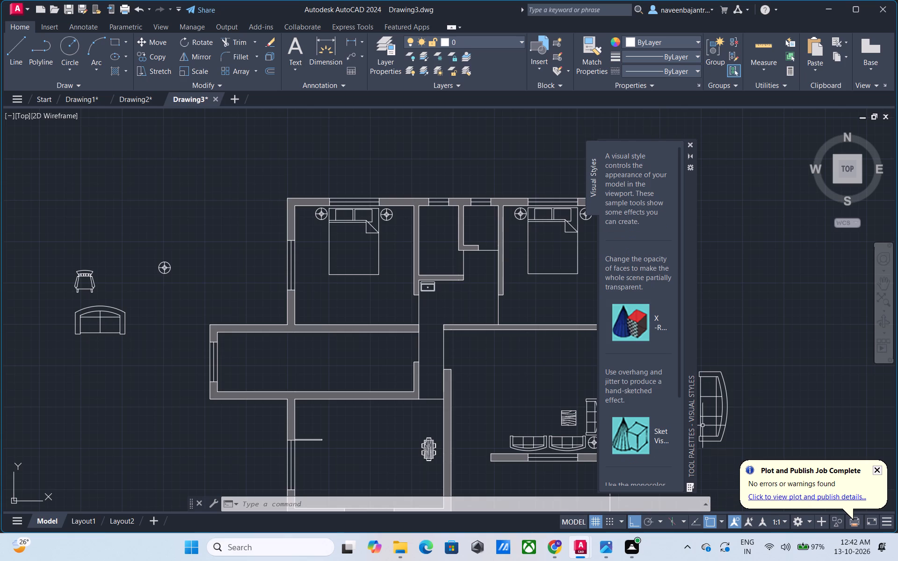
{"action": "left_click", "coordinate": [690, 167]}
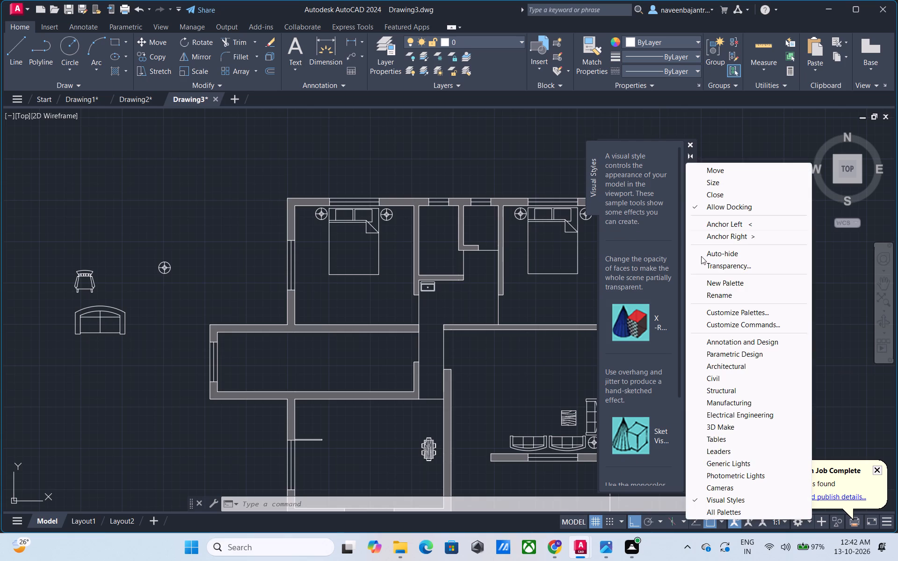
{"action": "left_click", "coordinate": [713, 486]}
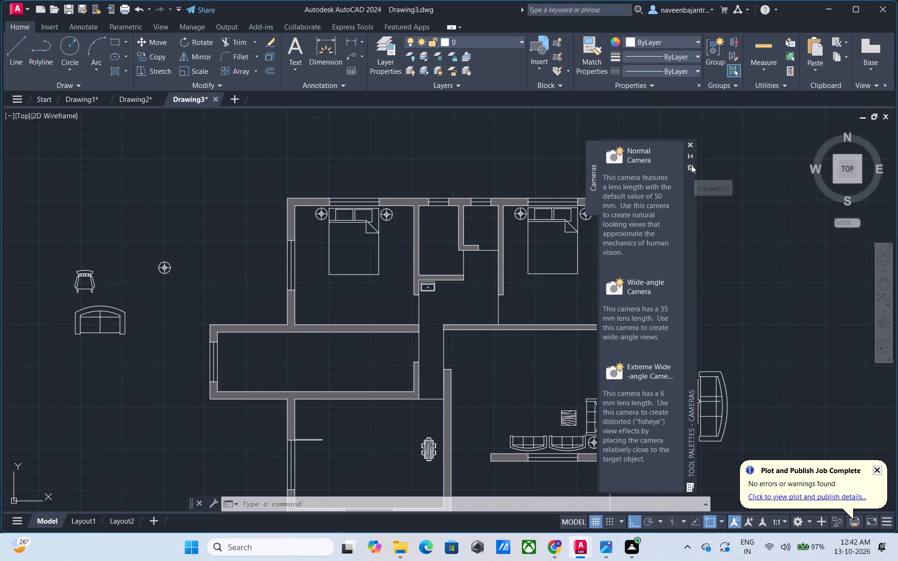
{"action": "left_click", "coordinate": [691, 165]}
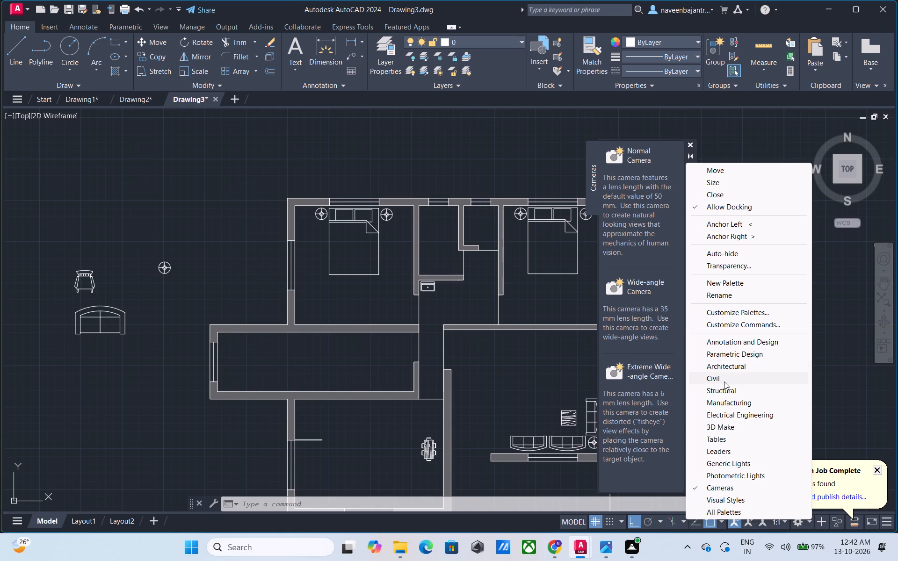
{"action": "left_click", "coordinate": [717, 378]}
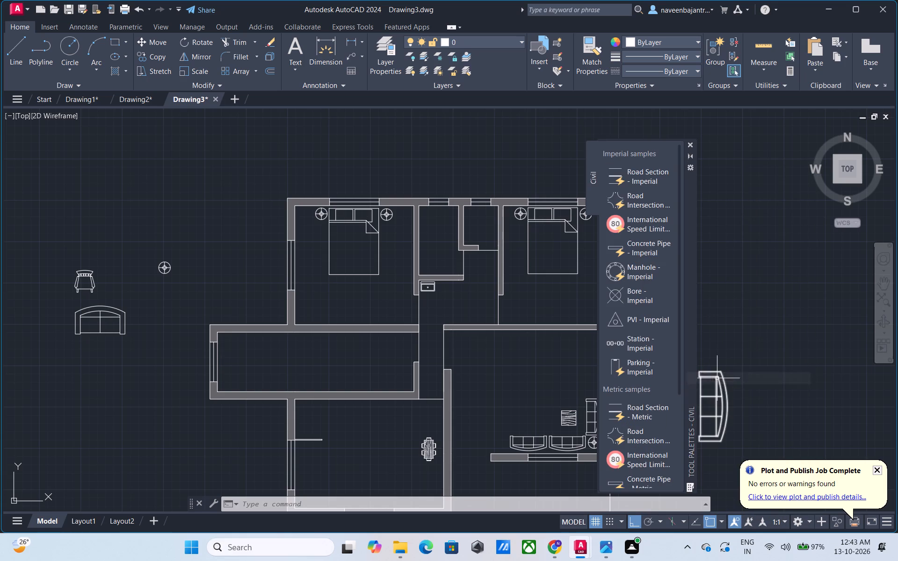
{"action": "left_click", "coordinate": [691, 166]}
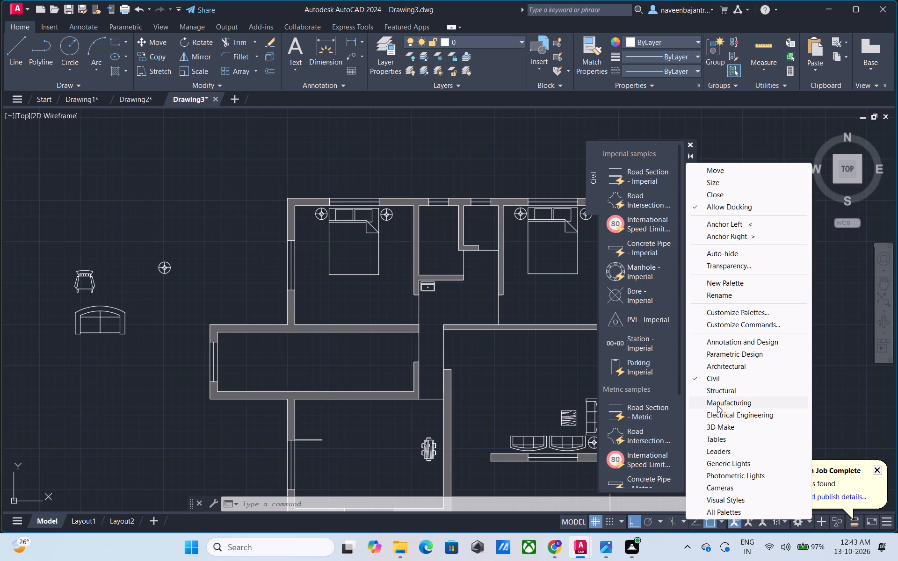
{"action": "left_click", "coordinate": [717, 393]}
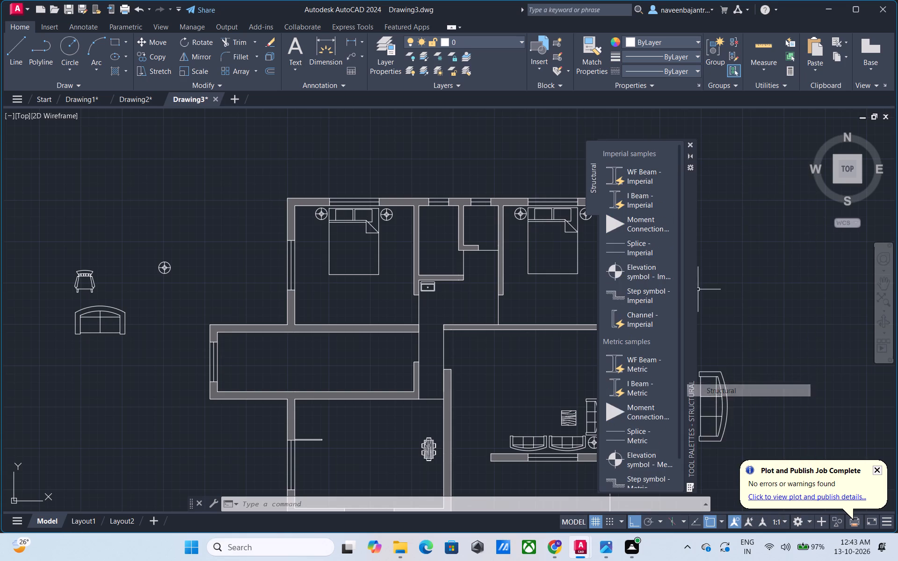
{"action": "scroll", "coordinate": [615, 371], "scroll_direction": "down", "scroll_amount": 9}
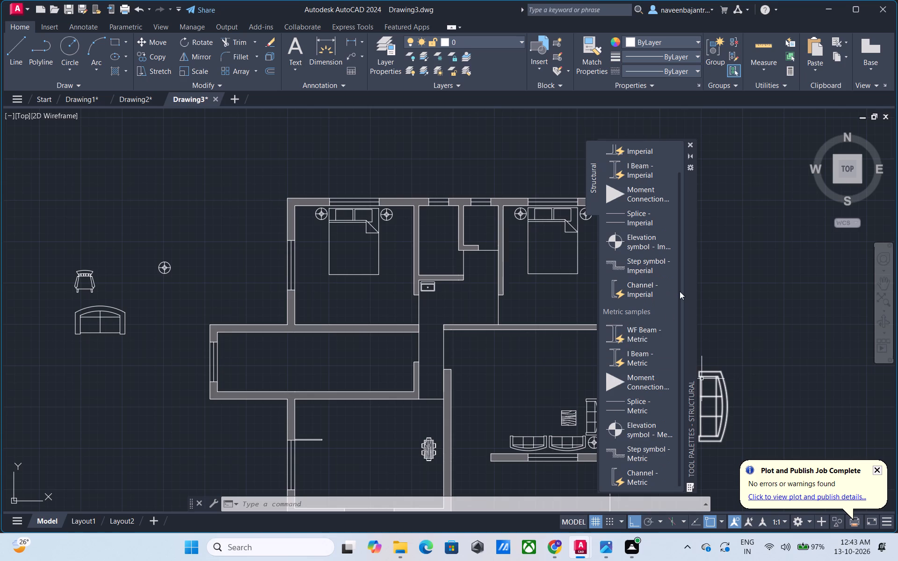
{"action": "left_click", "coordinate": [690, 168]}
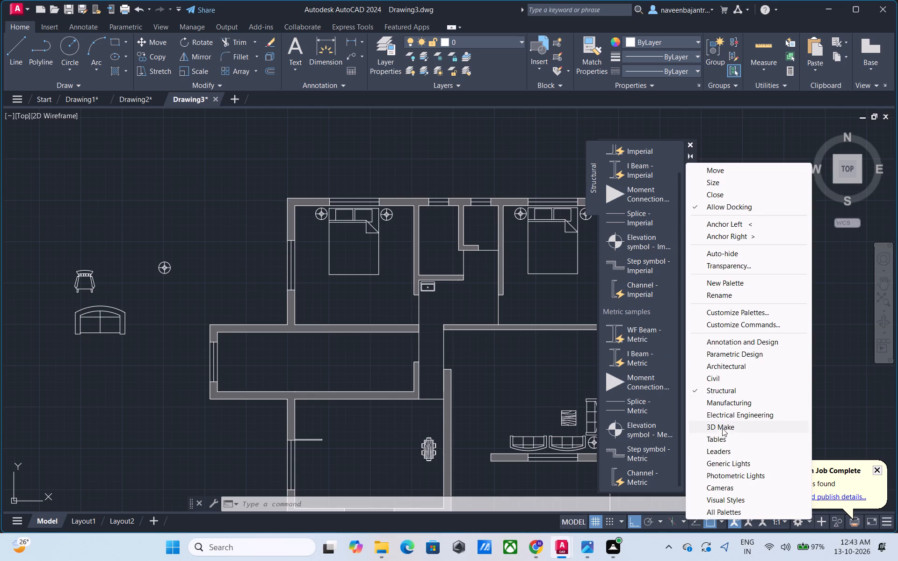
{"action": "left_click", "coordinate": [722, 452]}
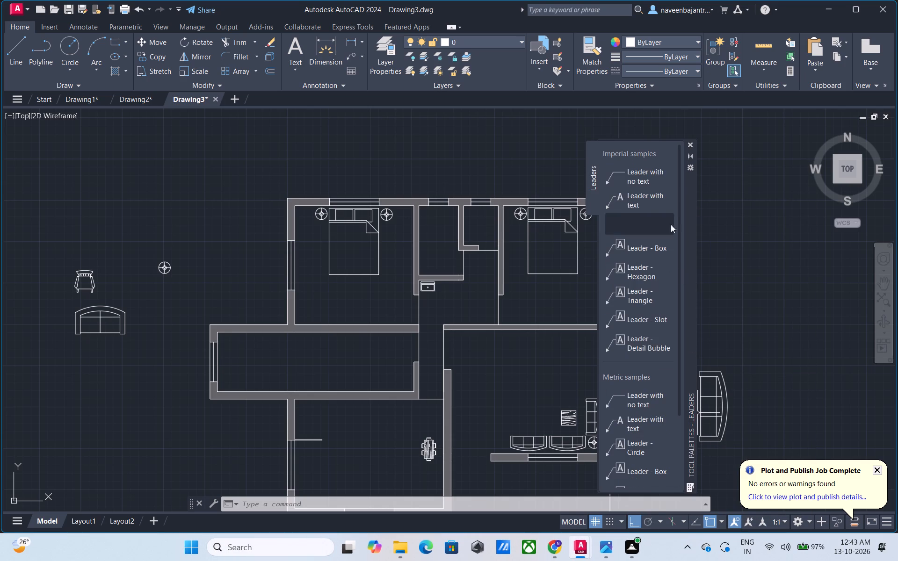
Display all tool palettes, examine the Hatches and Fills samples, and close the palettes.
{"action": "left_click", "coordinate": [689, 168]}
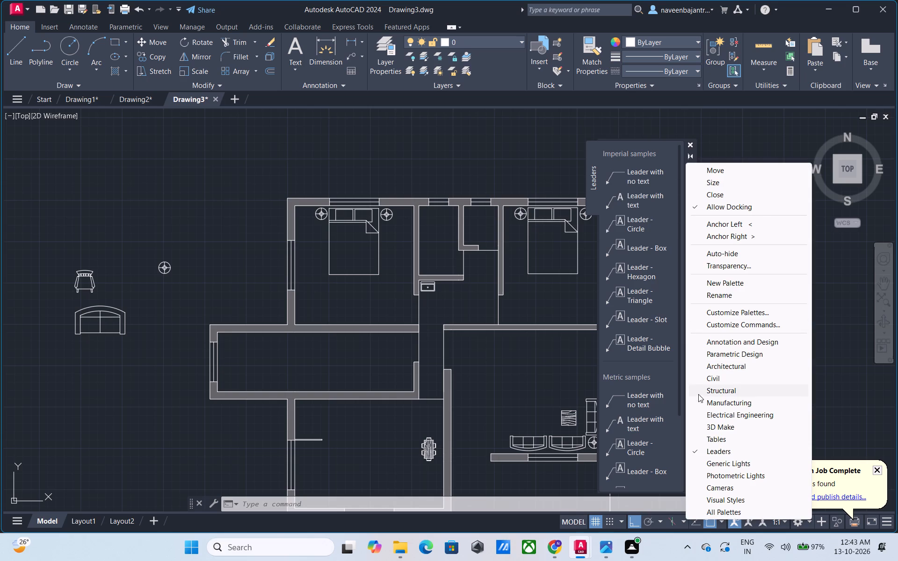
{"action": "left_click", "coordinate": [733, 510]}
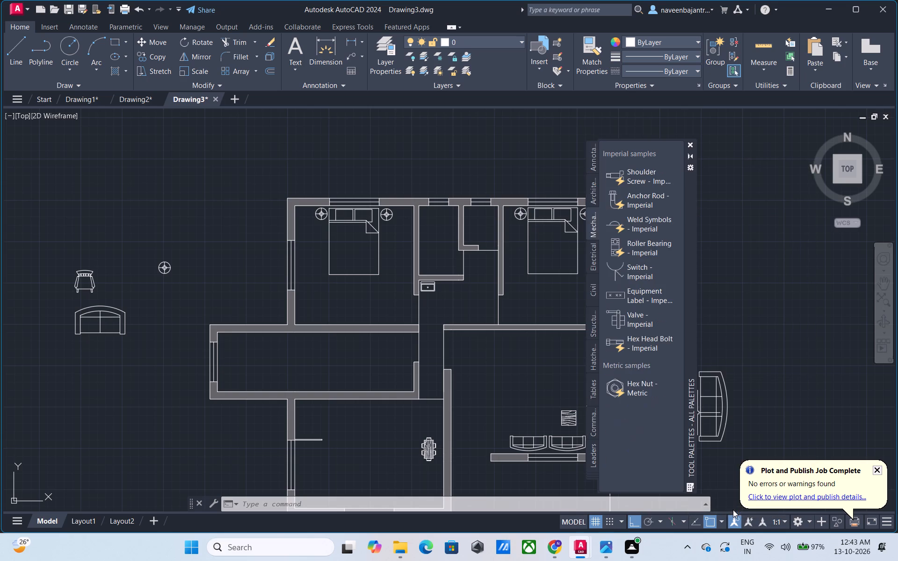
{"action": "left_click", "coordinate": [591, 359]}
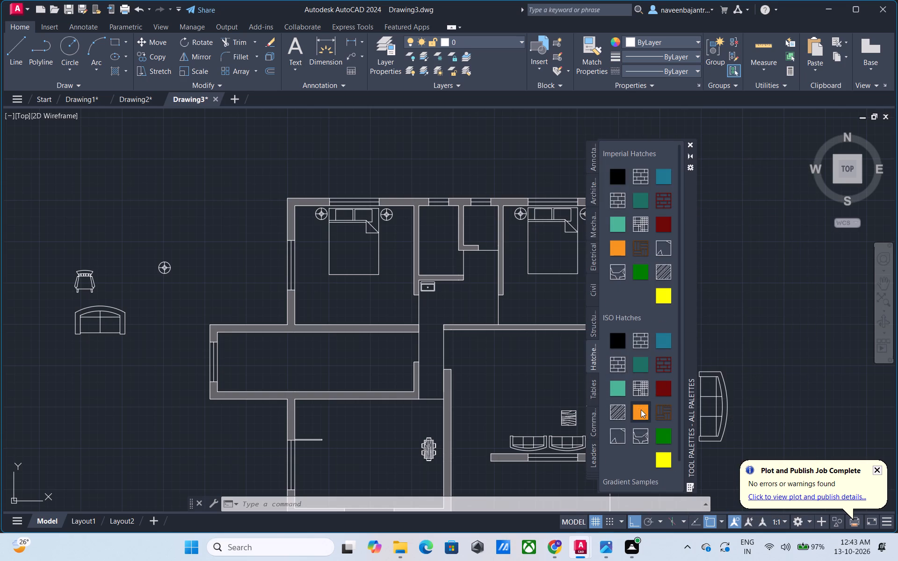
{"action": "scroll", "coordinate": [641, 410], "scroll_direction": "down", "scroll_amount": 3}
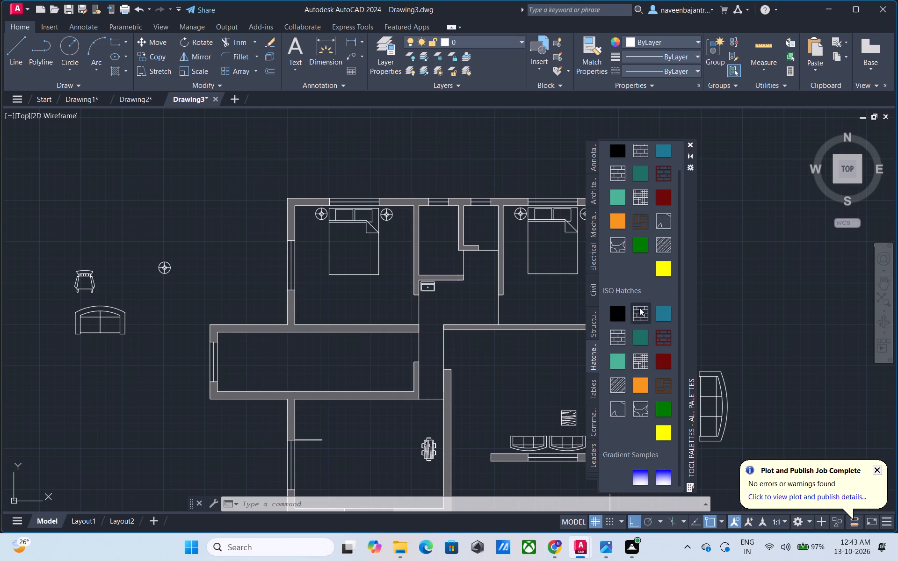
{"action": "scroll", "coordinate": [642, 271], "scroll_direction": "up", "scroll_amount": 2}
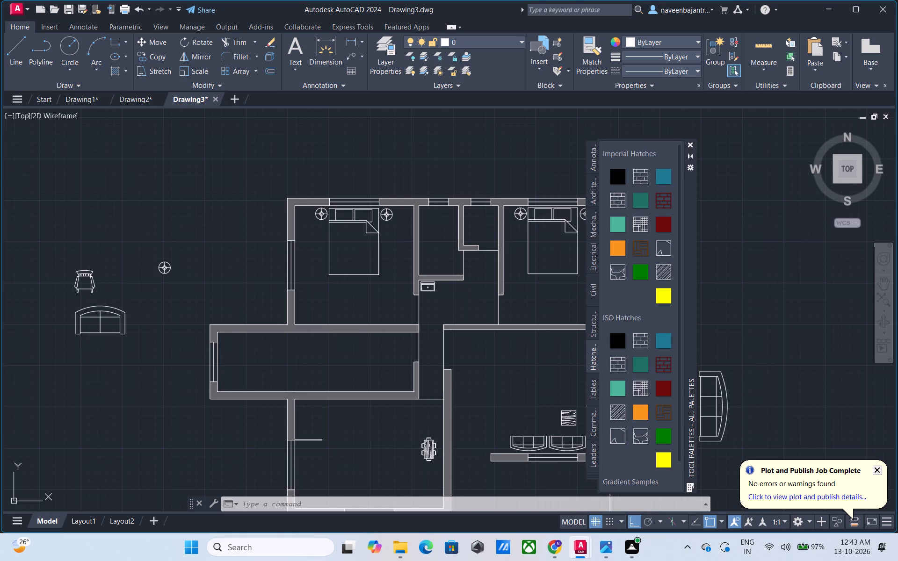
{"action": "left_click", "coordinate": [692, 145]}
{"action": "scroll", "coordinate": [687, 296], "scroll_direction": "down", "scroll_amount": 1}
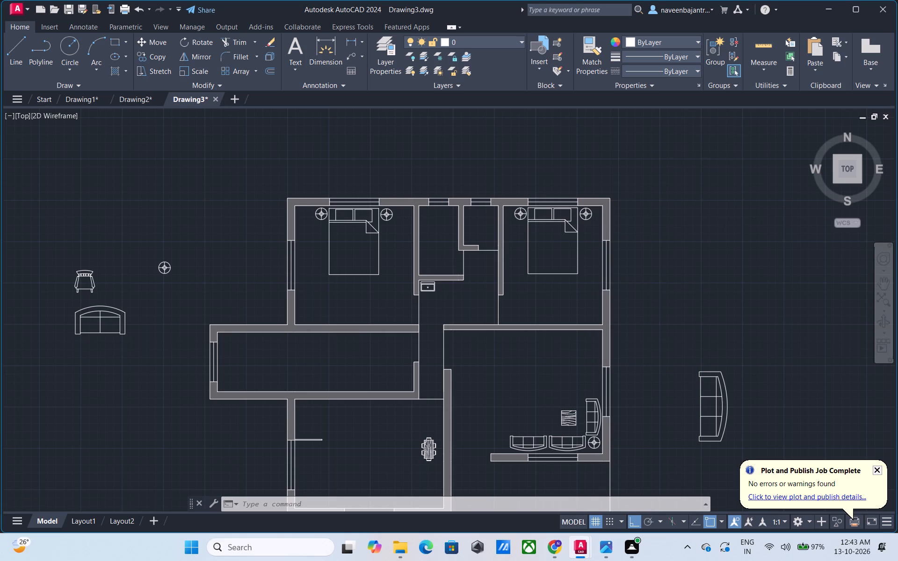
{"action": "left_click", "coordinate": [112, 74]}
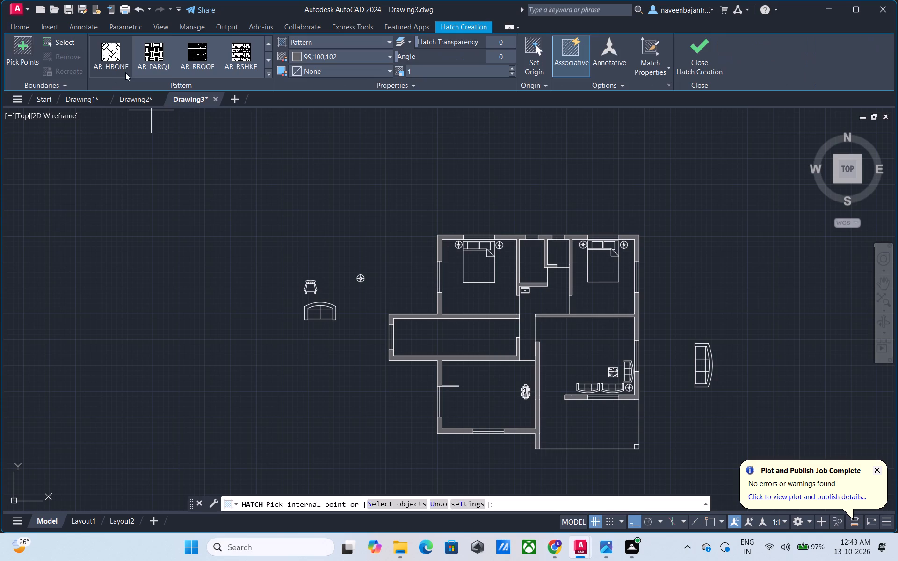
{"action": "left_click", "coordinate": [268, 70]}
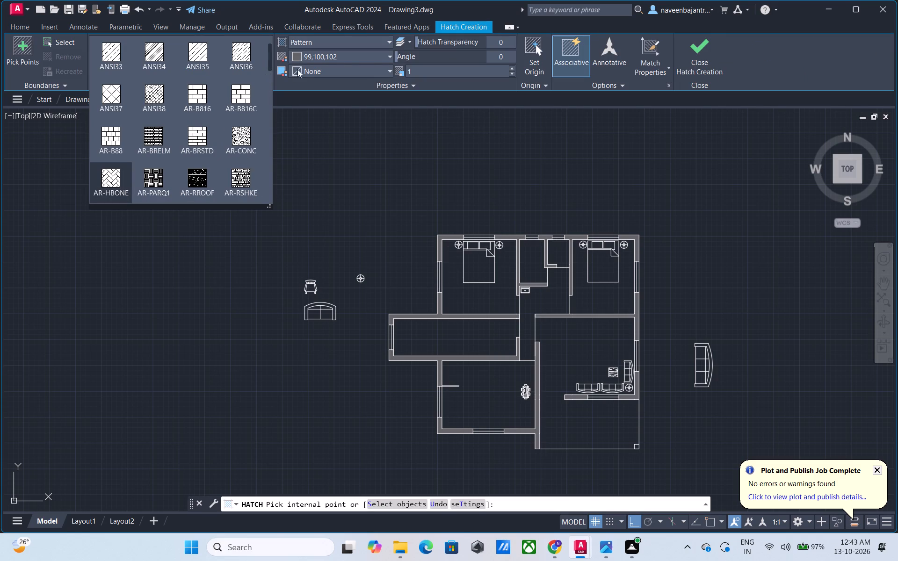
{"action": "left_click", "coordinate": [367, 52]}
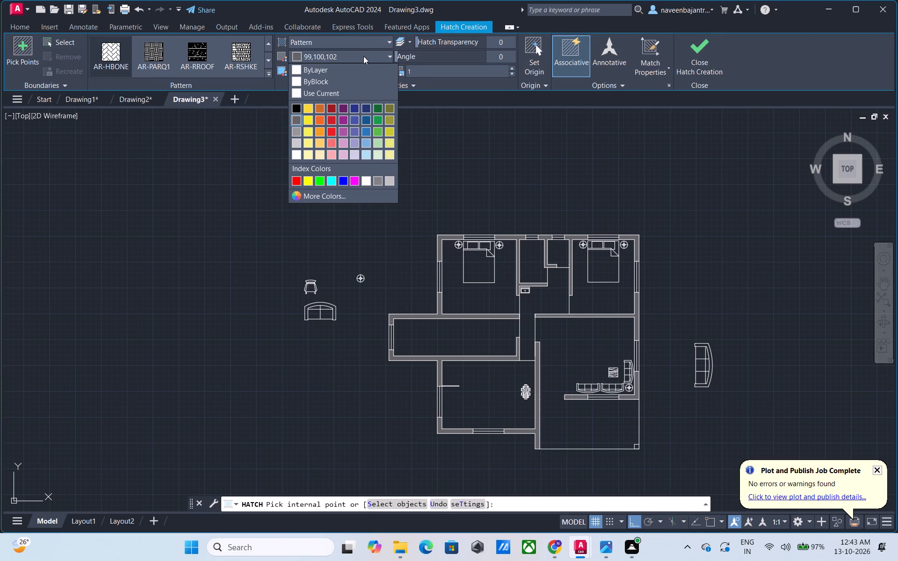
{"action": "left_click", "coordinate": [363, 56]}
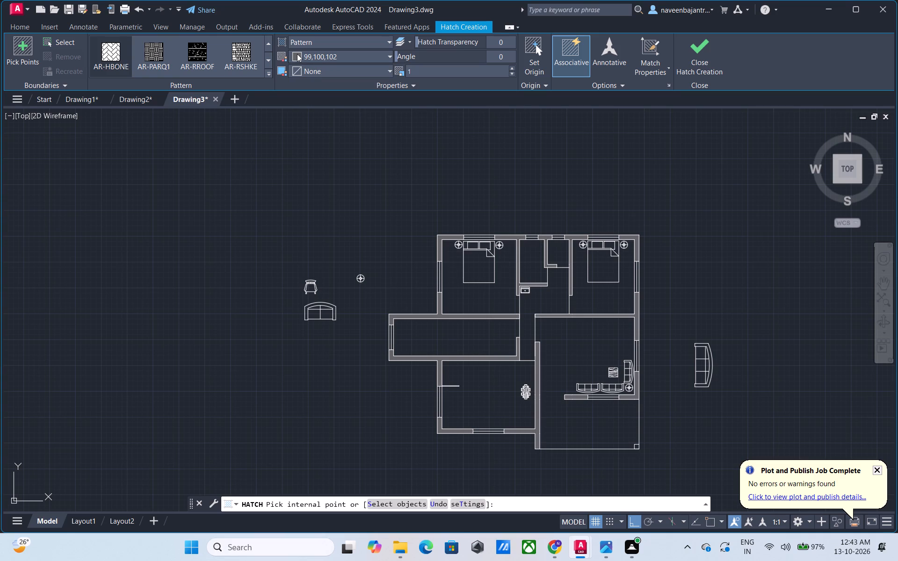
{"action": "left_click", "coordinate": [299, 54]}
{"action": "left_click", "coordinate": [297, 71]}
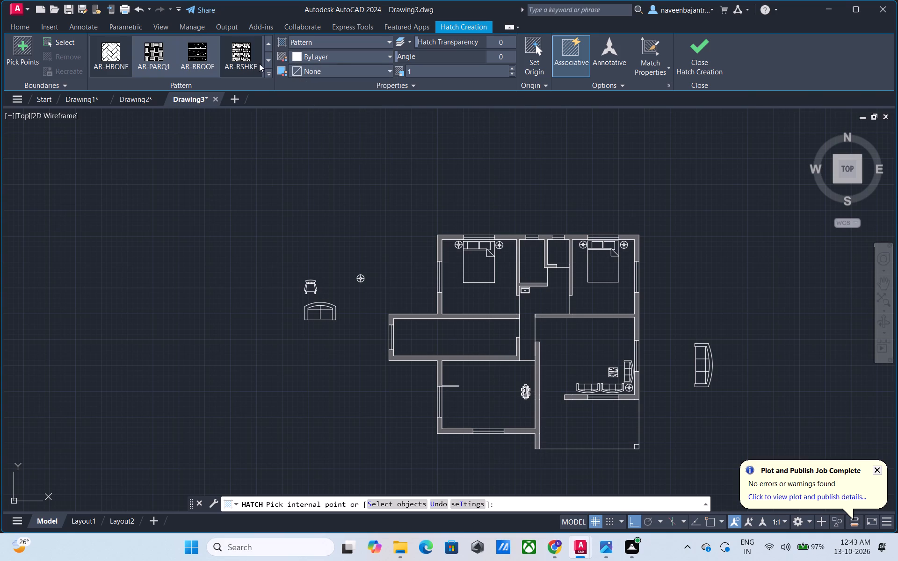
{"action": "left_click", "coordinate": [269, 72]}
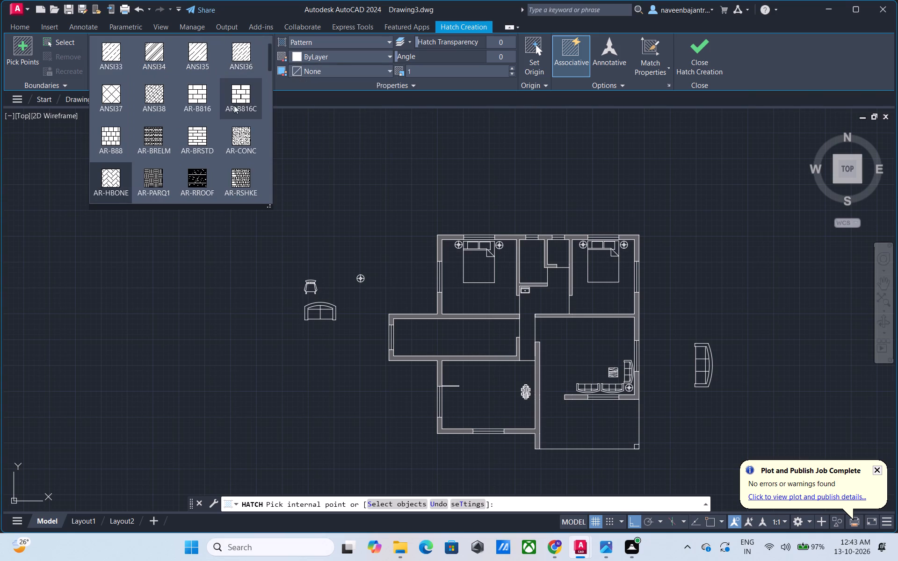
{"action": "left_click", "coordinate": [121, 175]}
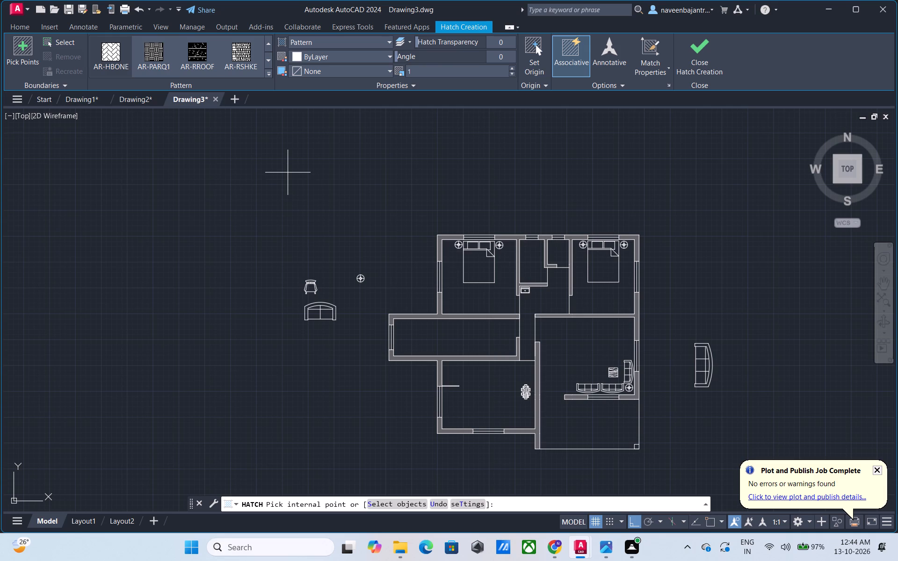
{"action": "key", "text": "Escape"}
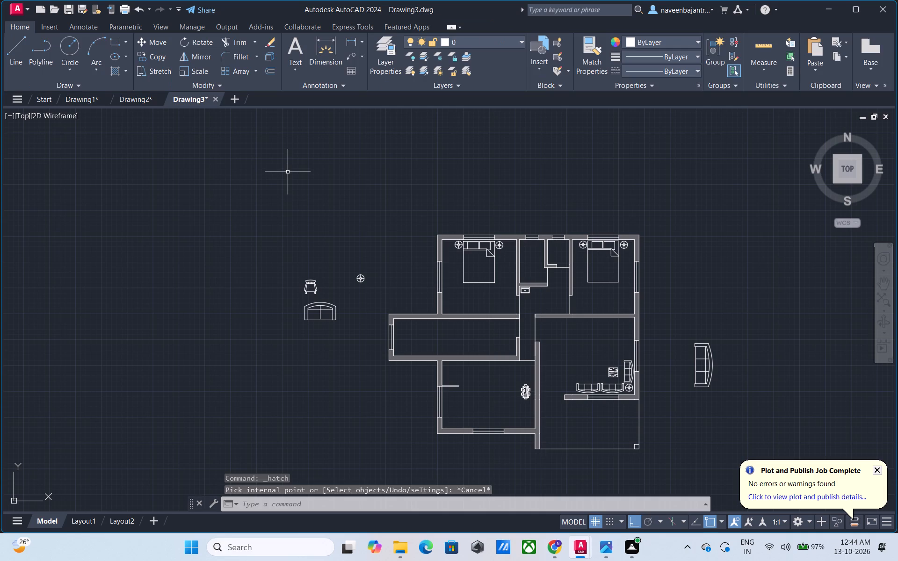
Delete the spare round lamp, sofa and chair blocks lying outside the plan on its left side.
{"action": "left_click", "coordinate": [362, 280]}
{"action": "key", "text": "Delete"}
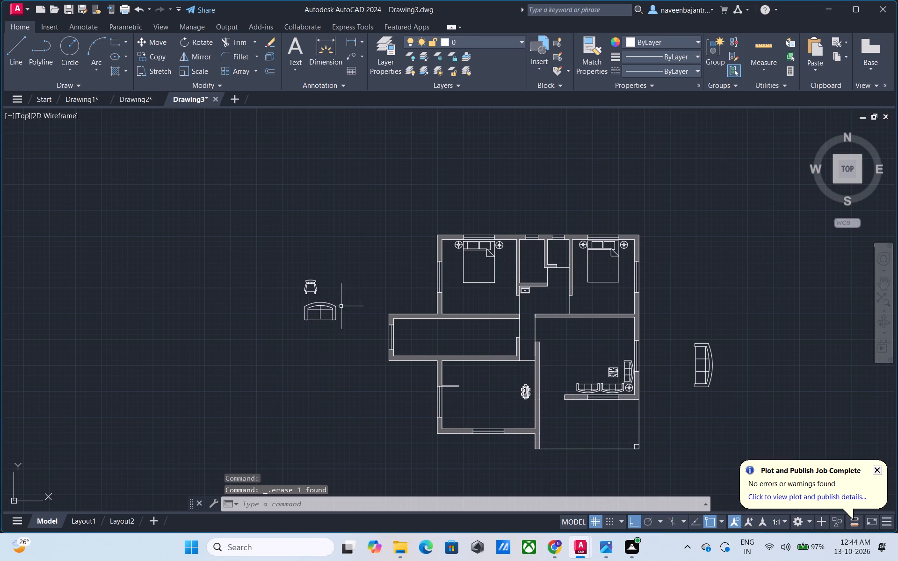
{"action": "left_click", "coordinate": [336, 309]}
{"action": "key", "text": "Delete"}
{"action": "left_click", "coordinate": [306, 284]}
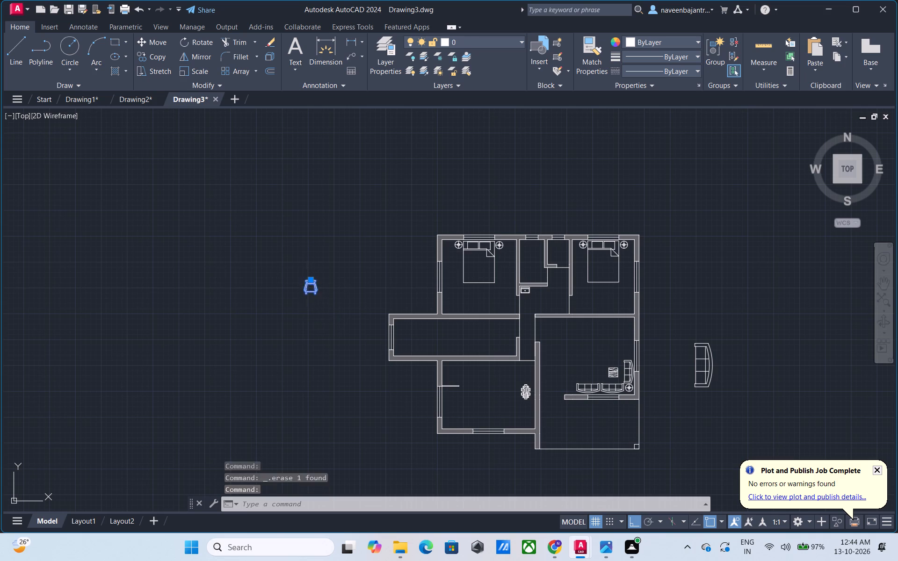
{"action": "key", "text": "Delete"}
Draw a short vertical line into the dining room from the bottom window opening's inner right corner.
{"action": "scroll", "coordinate": [315, 282], "scroll_direction": "down", "scroll_amount": 1}
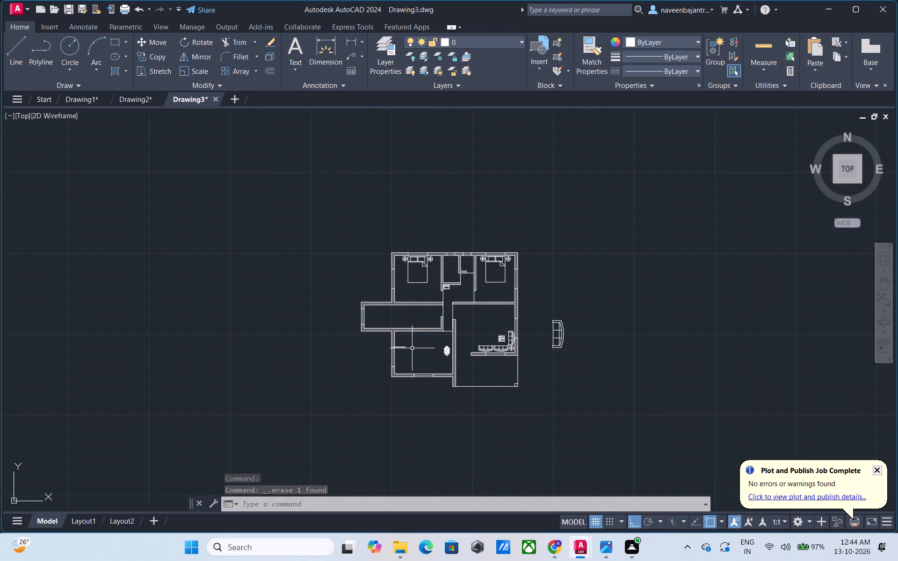
{"action": "middle_click_drag", "start_coordinate": [413, 357], "coordinate": [367, 330]}
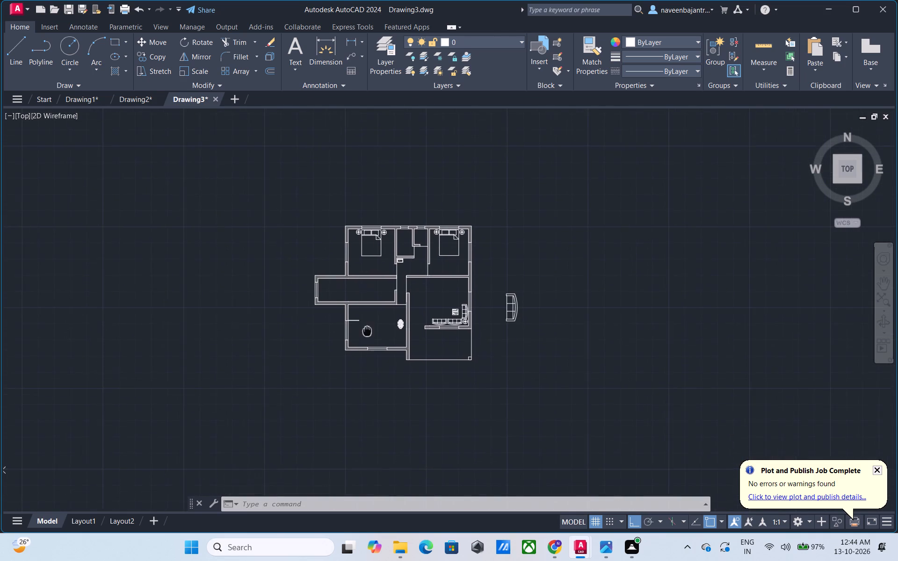
{"action": "middle_click_drag", "start_coordinate": [367, 330], "coordinate": [340, 312]}
{"action": "scroll", "coordinate": [341, 324], "scroll_direction": "up", "scroll_amount": 3}
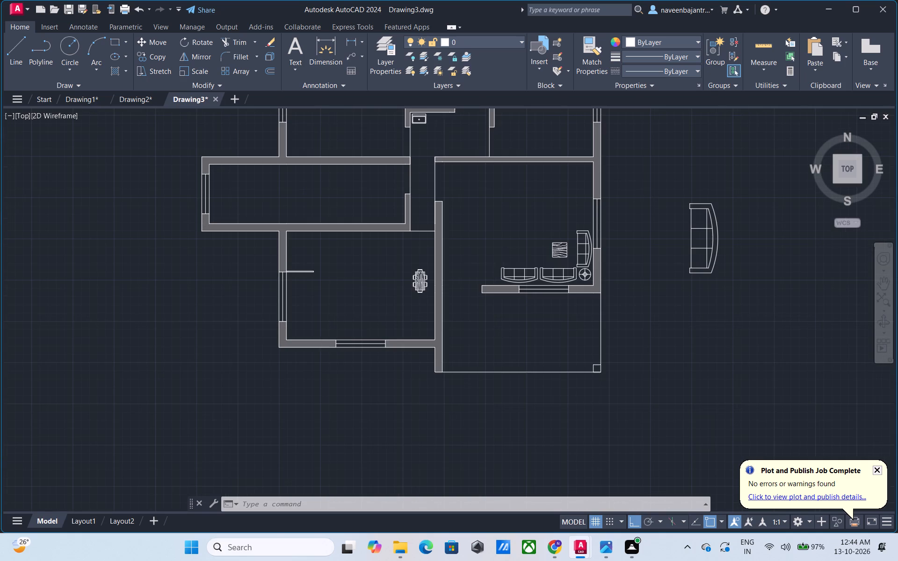
{"action": "scroll", "coordinate": [341, 324], "scroll_direction": "up", "scroll_amount": 1}
{"action": "key", "text": "Escape"}
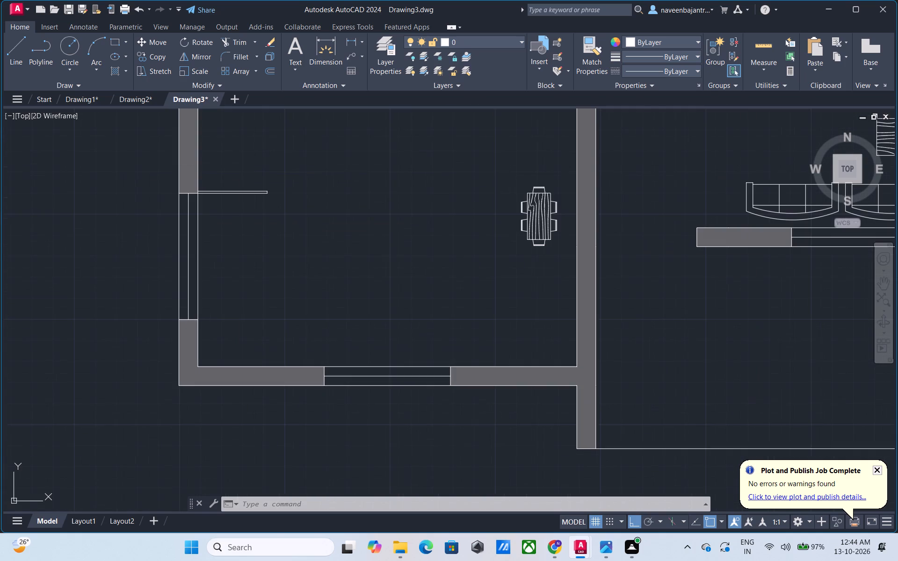
{"action": "type", "text": "L"}
{"action": "key", "text": "space"}
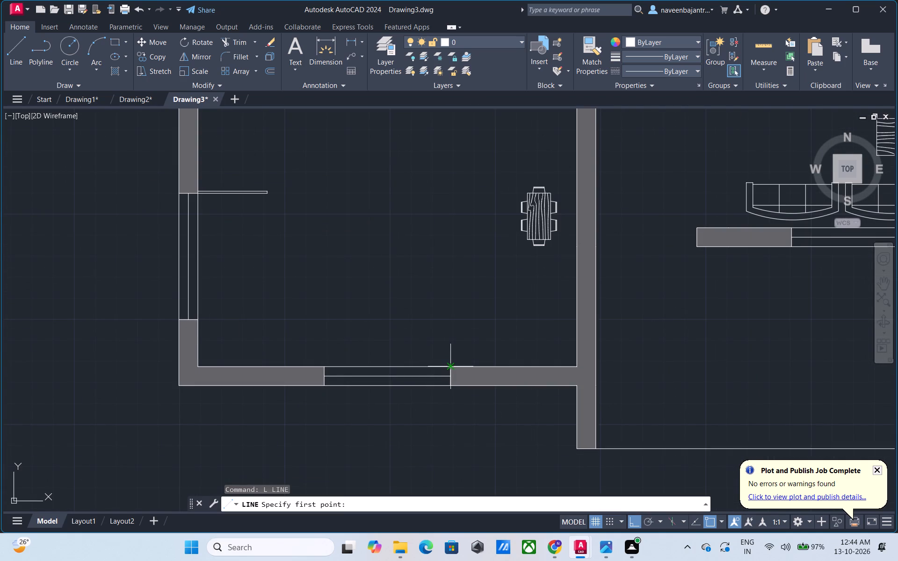
{"action": "left_click", "coordinate": [449, 364]}
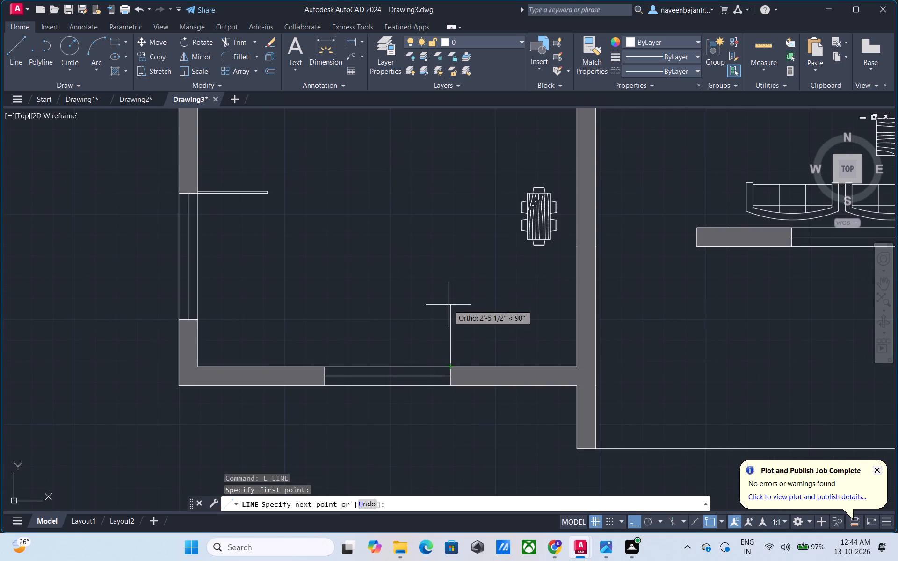
{"action": "left_click", "coordinate": [449, 299]}
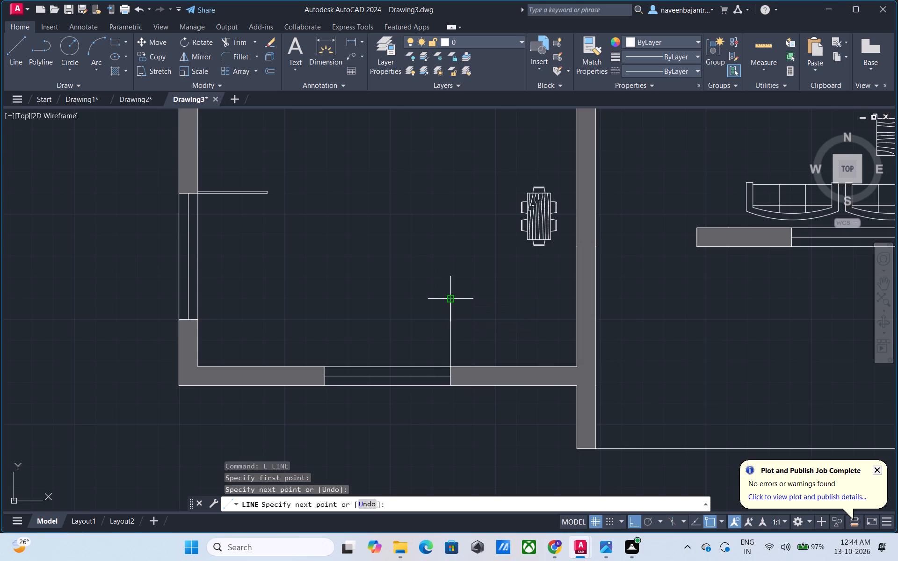
{"action": "key", "text": "Escape"}
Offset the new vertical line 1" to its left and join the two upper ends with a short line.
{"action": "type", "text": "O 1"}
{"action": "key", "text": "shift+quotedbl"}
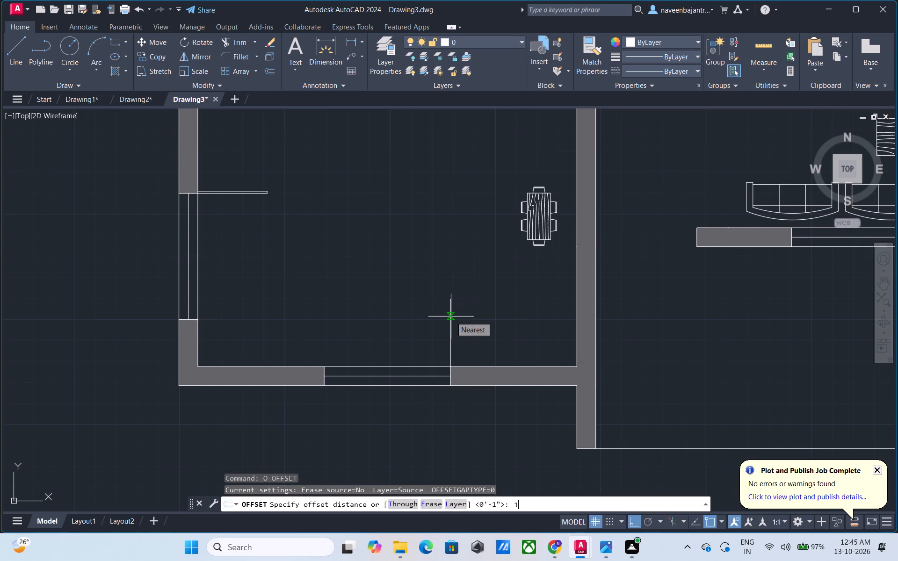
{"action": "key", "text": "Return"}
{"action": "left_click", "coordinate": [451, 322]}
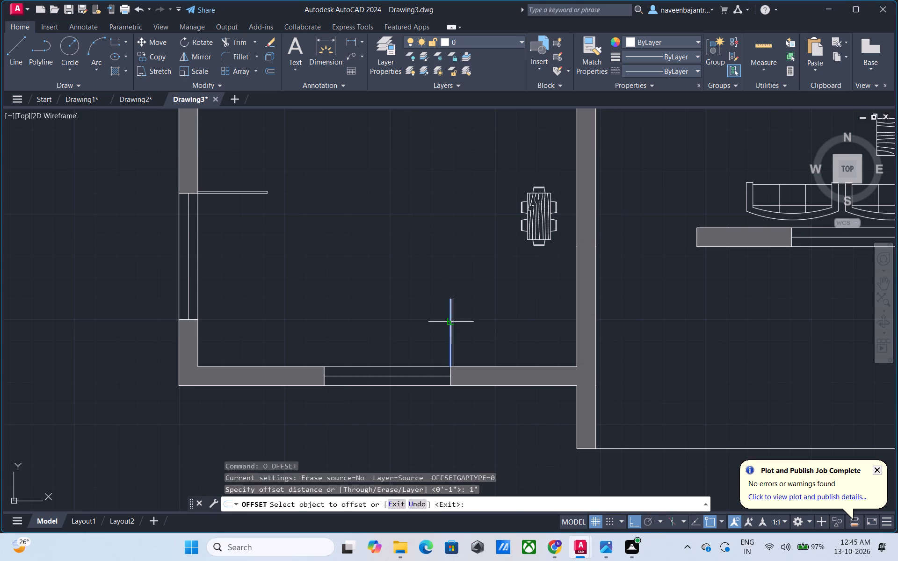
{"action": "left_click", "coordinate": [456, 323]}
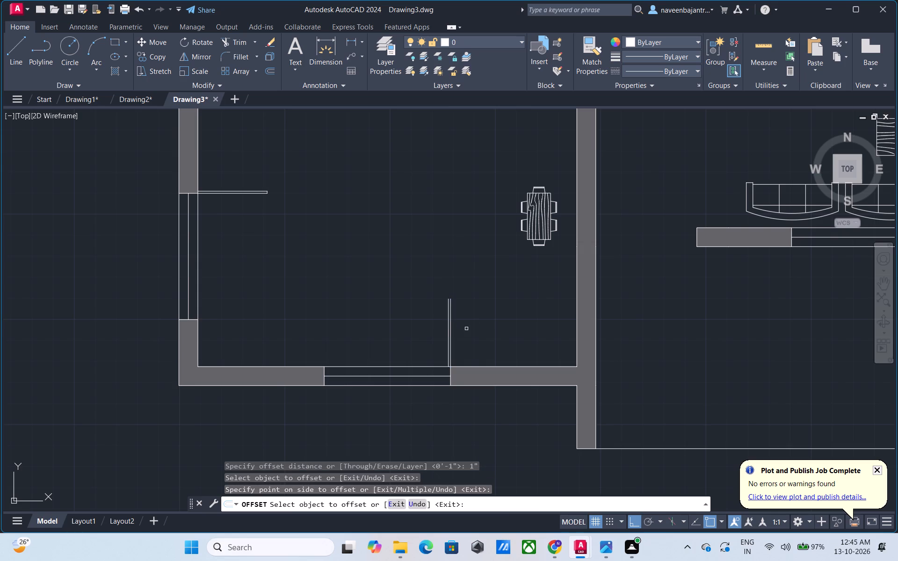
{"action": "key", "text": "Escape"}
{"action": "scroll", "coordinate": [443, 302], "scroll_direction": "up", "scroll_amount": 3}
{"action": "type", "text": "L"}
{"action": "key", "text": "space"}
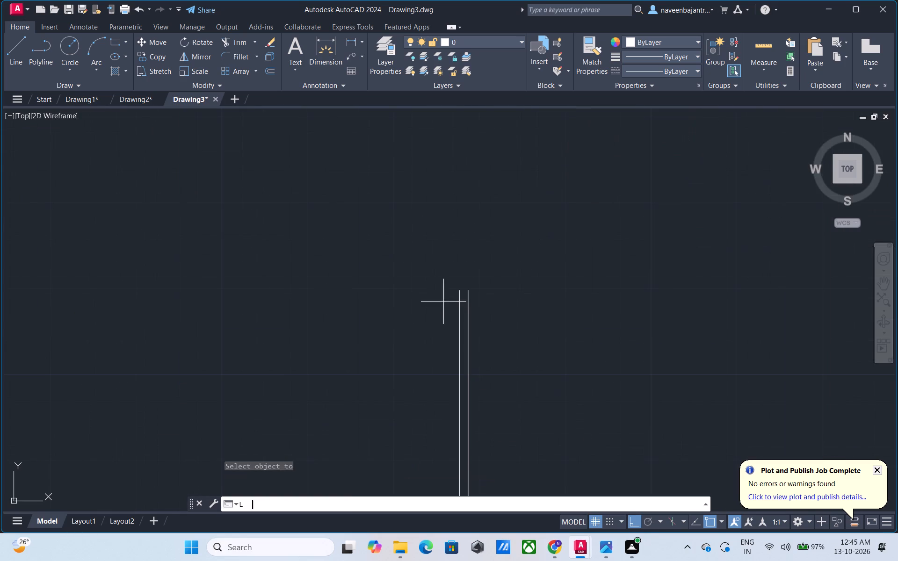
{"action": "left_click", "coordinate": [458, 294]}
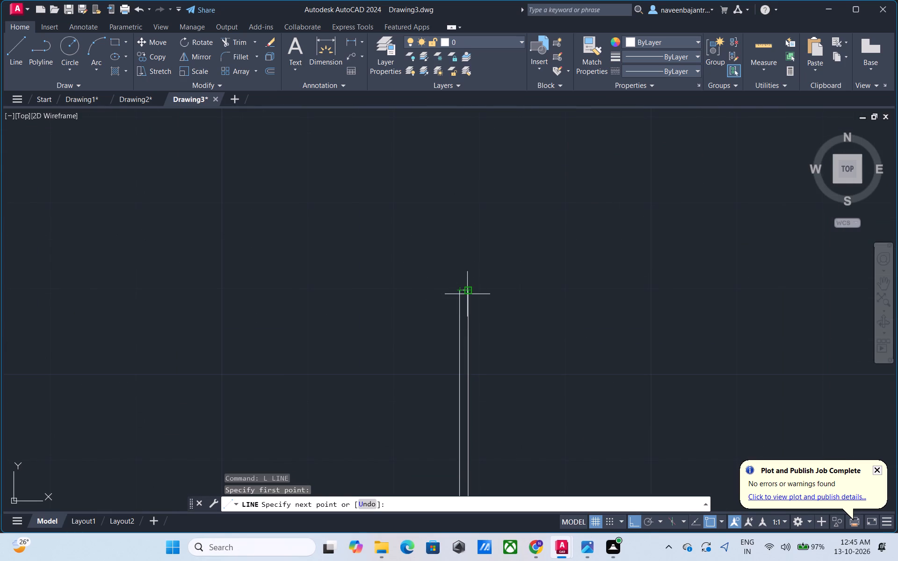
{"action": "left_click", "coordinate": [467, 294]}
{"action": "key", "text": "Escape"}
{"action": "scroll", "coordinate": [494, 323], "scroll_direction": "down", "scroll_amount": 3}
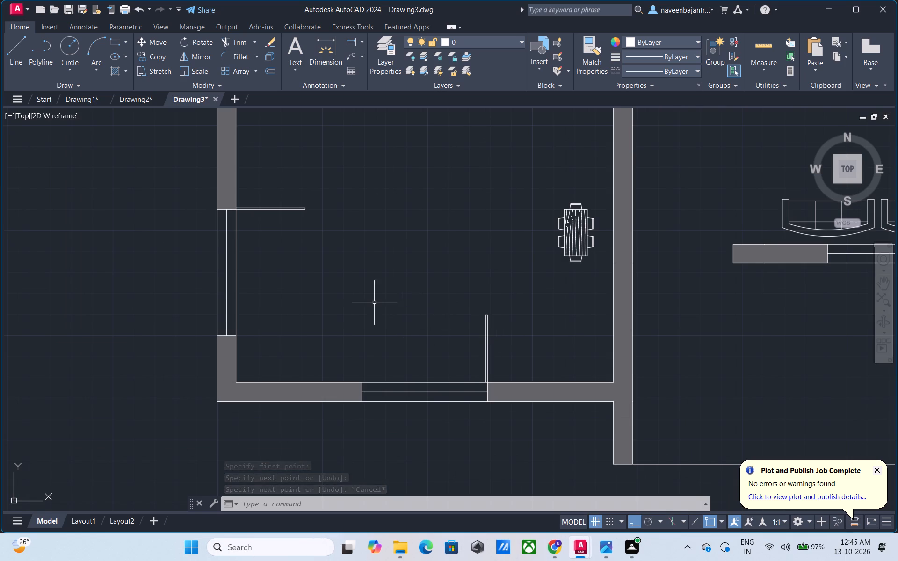
Draw a vertical line about 5'-3" down from the thin horizontal panel's lower edge, near its free end.
{"action": "key", "text": "Escape"}
{"action": "type", "text": "L"}
{"action": "key", "text": "space"}
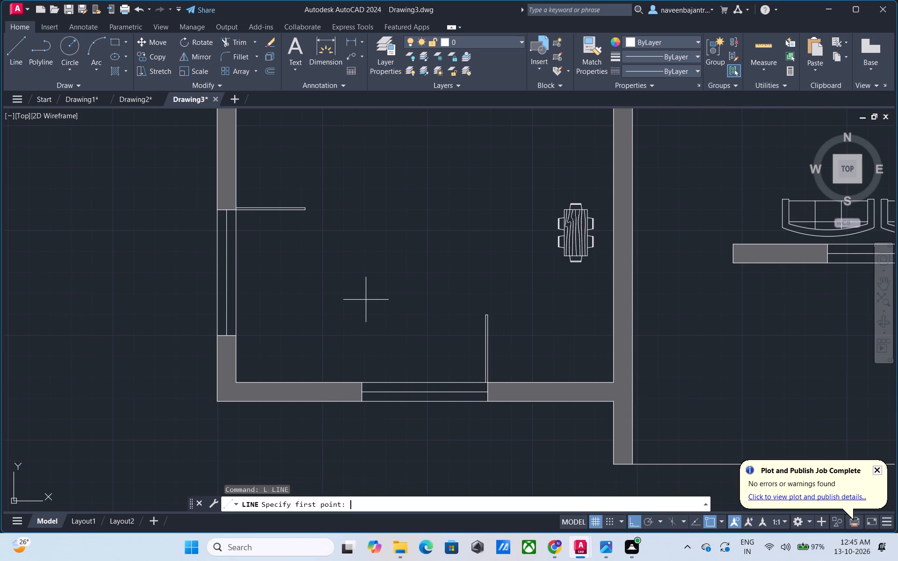
{"action": "scroll", "coordinate": [304, 238], "scroll_direction": "up", "scroll_amount": 2}
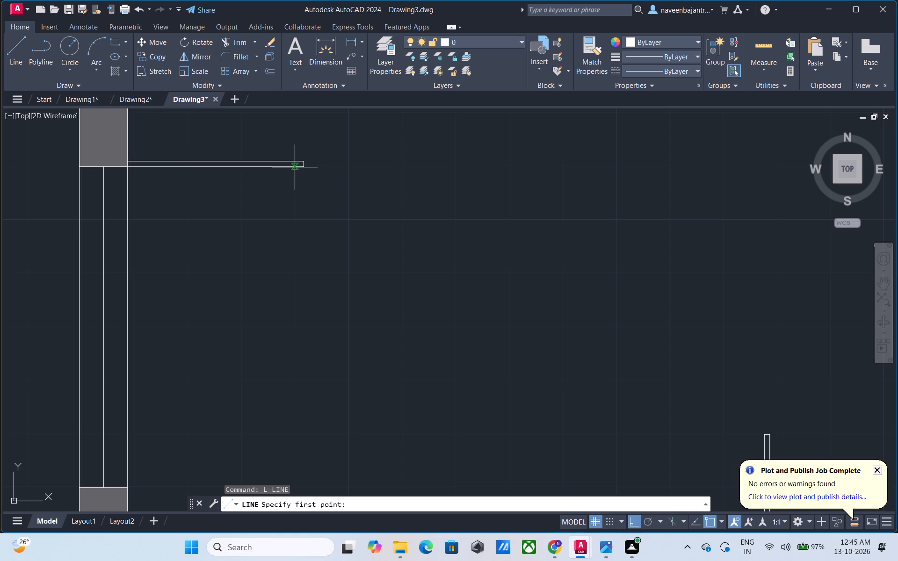
{"action": "left_click", "coordinate": [295, 167]}
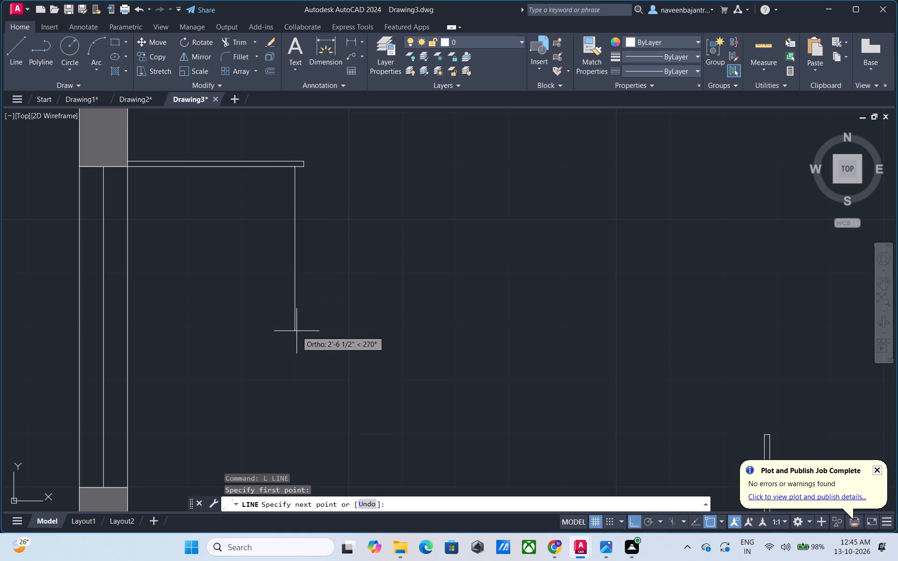
{"action": "scroll", "coordinate": [298, 363], "scroll_direction": "down", "scroll_amount": 2}
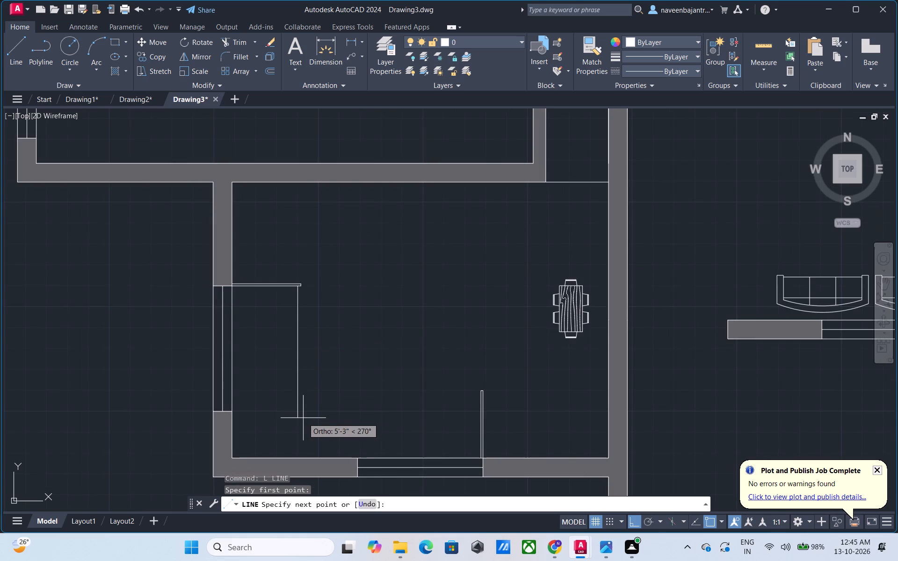
{"action": "left_click", "coordinate": [303, 421]}
{"action": "key", "text": "Escape"}
Draw a horizontal line about 7'-9" long from the upright panel, just below its top, leftward past the vertical counter line.
{"action": "type", "text": "L"}
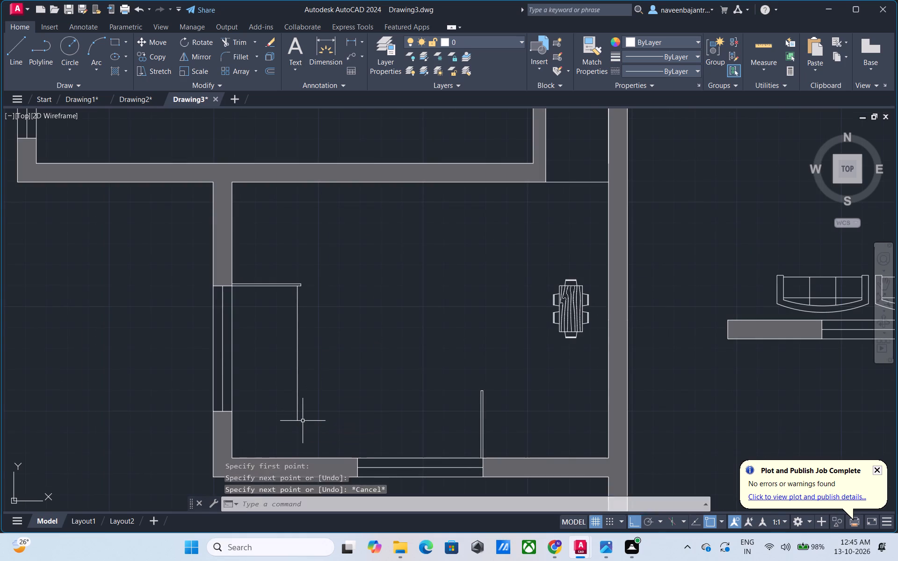
{"action": "key", "text": "space"}
{"action": "scroll", "coordinate": [404, 414], "scroll_direction": "up", "scroll_amount": 4}
{"action": "scroll", "coordinate": [498, 406], "scroll_direction": "down", "scroll_amount": 2}
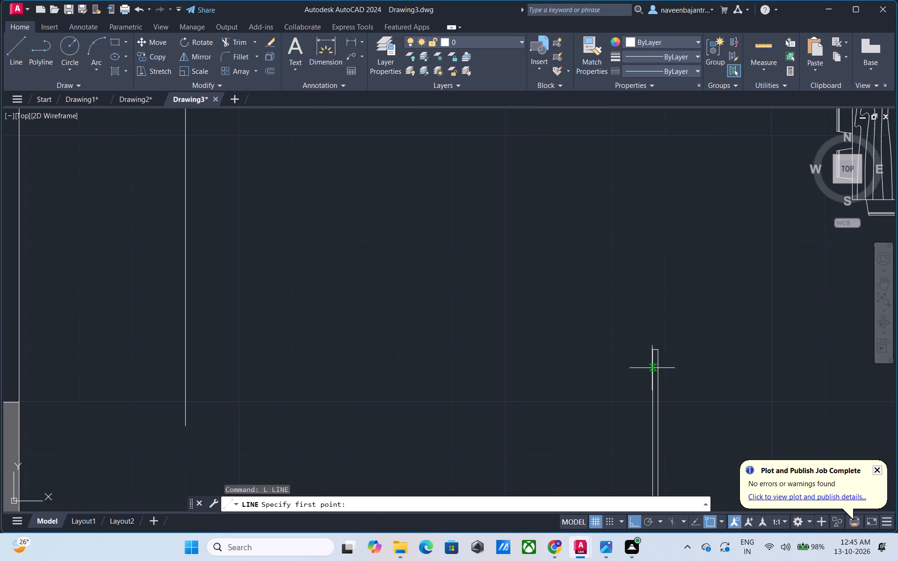
{"action": "left_click", "coordinate": [652, 368]}
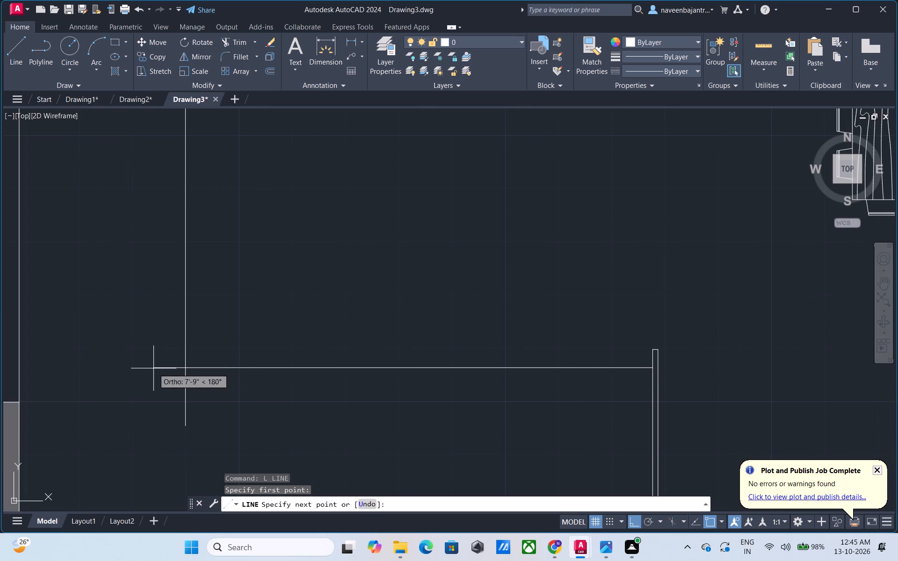
{"action": "left_click", "coordinate": [147, 368]}
{"action": "key", "text": "Escape"}
Trim the overhanging ends of the two counter lines so they meet in an L-shaped corner.
{"action": "type", "text": "TR"}
{"action": "key", "text": "space"}
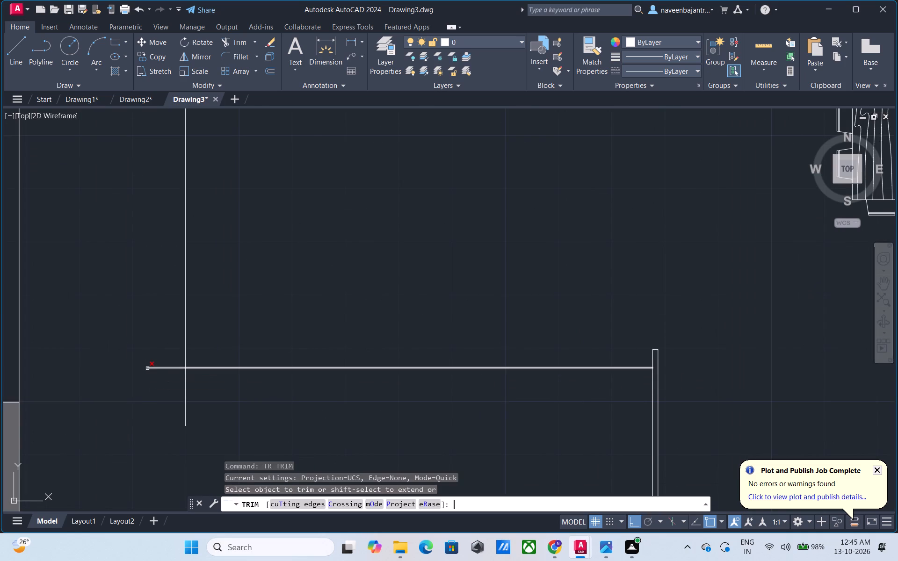
{"action": "left_click", "coordinate": [165, 368]}
{"action": "left_click", "coordinate": [185, 385]}
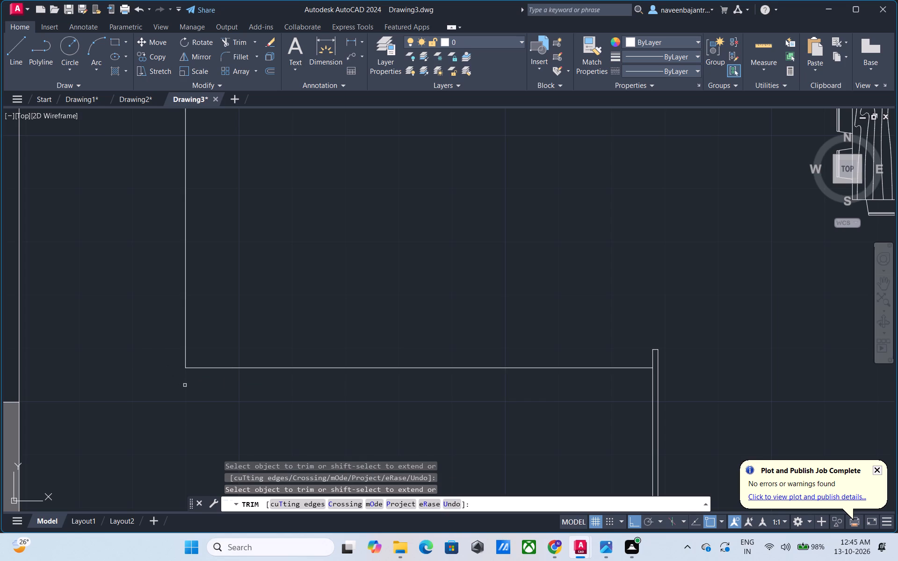
{"action": "scroll", "coordinate": [185, 385], "scroll_direction": "down", "scroll_amount": 2}
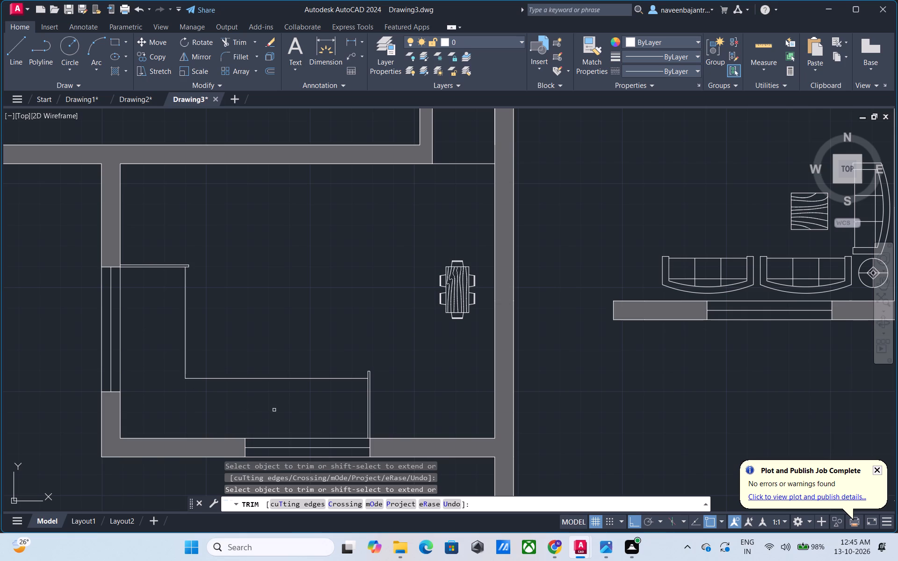
{"action": "middle_click_drag", "start_coordinate": [275, 410], "coordinate": [274, 380]}
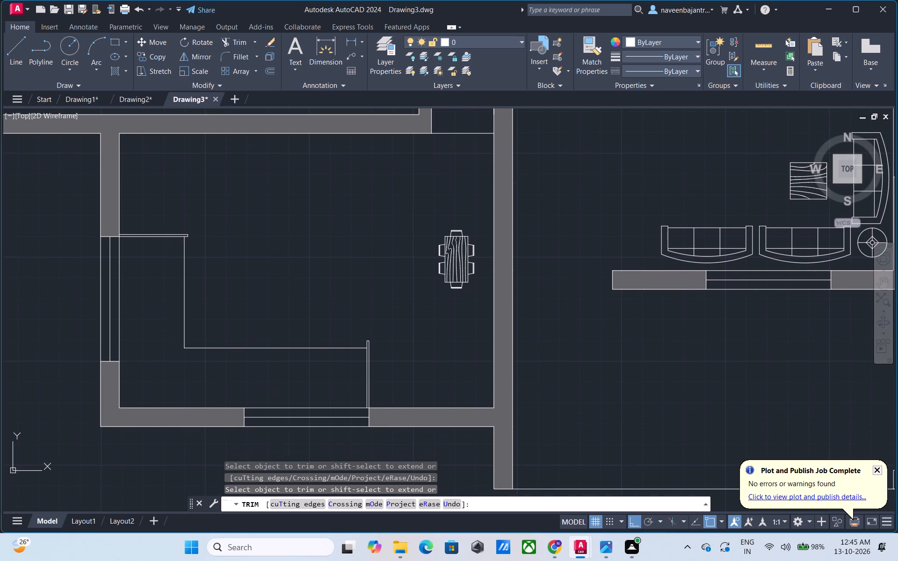
{"action": "scroll", "coordinate": [274, 380], "scroll_direction": "up", "scroll_amount": 2}
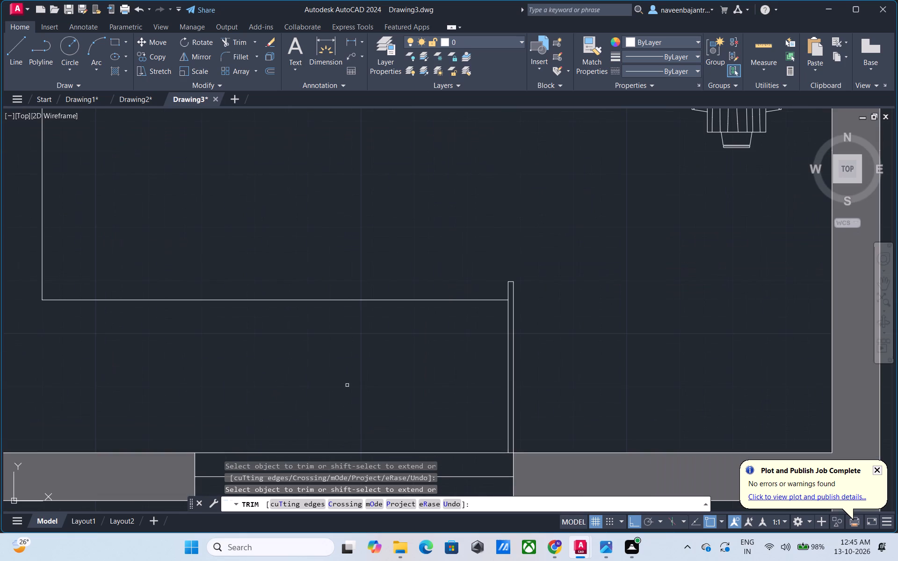
{"action": "middle_click_drag", "start_coordinate": [351, 385], "coordinate": [202, 382]}
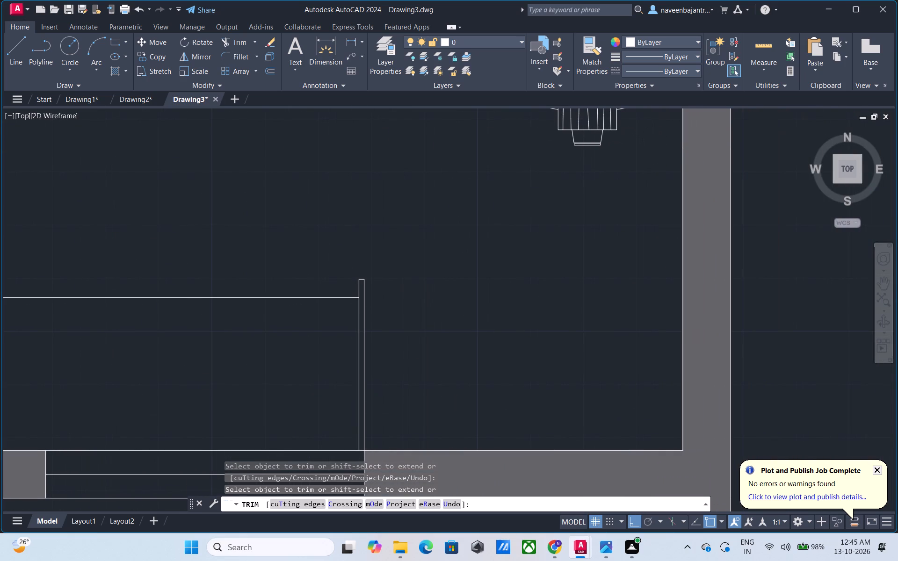
{"action": "key", "text": "Escape"}
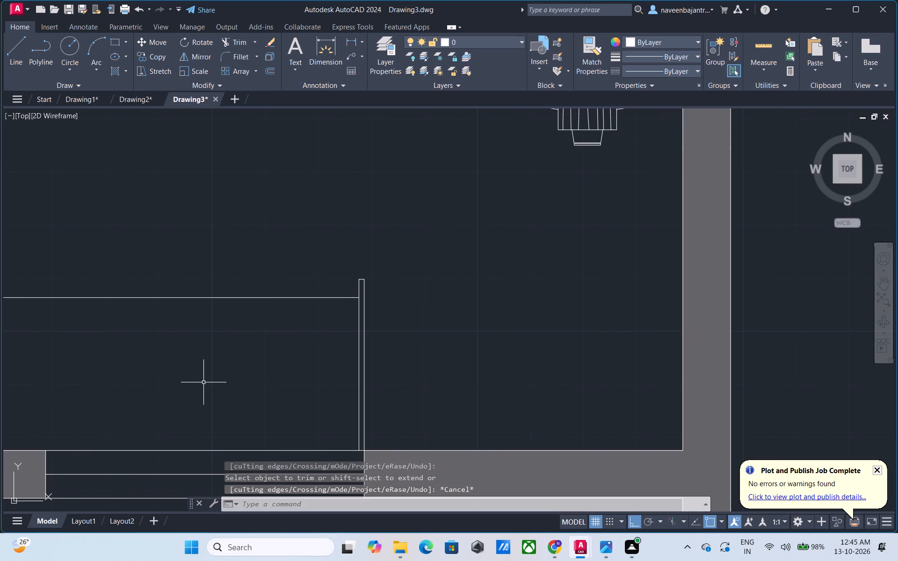
Offset the upright panel's right-hand line 1" to the right.
{"action": "type", "text": "O"}
{"action": "key", "text": "space"}
{"action": "type", "text": "1\""}
{"action": "key", "text": "Return"}
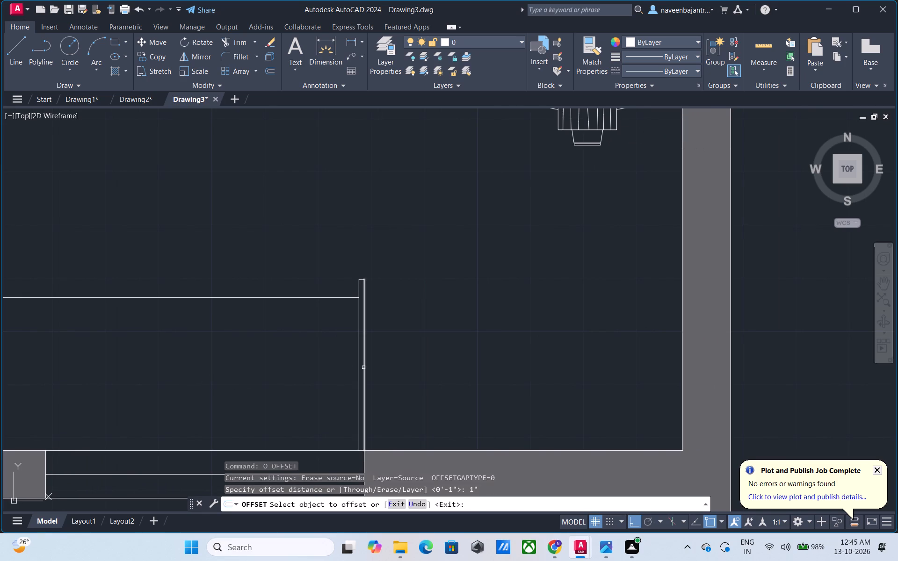
{"action": "left_click_drag", "start_coordinate": [363, 367], "coordinate": [368, 369]}
{"action": "left_click", "coordinate": [375, 369]}
{"action": "key", "text": "Escape"}
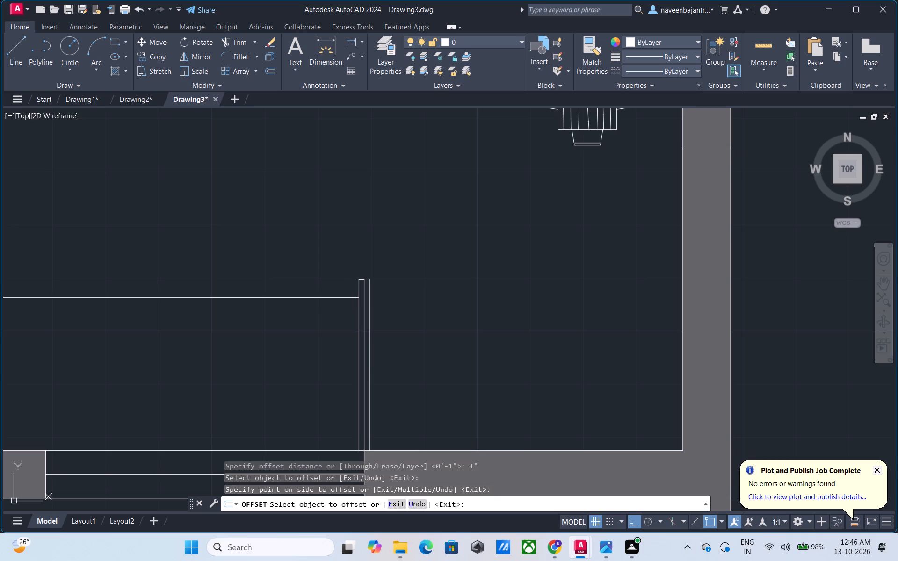
Trim away the upright panel's leftmost line and its short top cap.
{"action": "type", "text": "TR"}
{"action": "key", "text": "space"}
{"action": "left_click", "coordinate": [358, 387]}
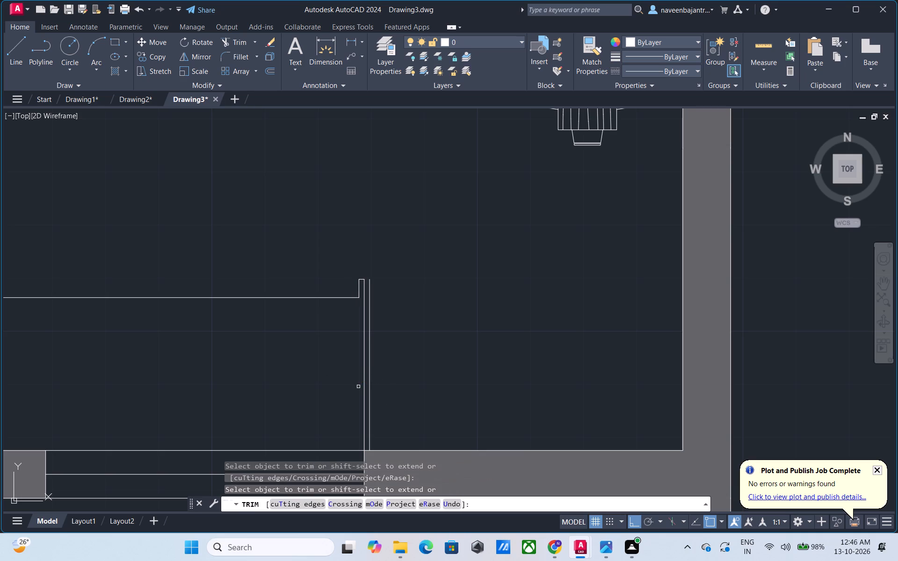
{"action": "left_click", "coordinate": [357, 291]}
{"action": "left_click", "coordinate": [360, 280]}
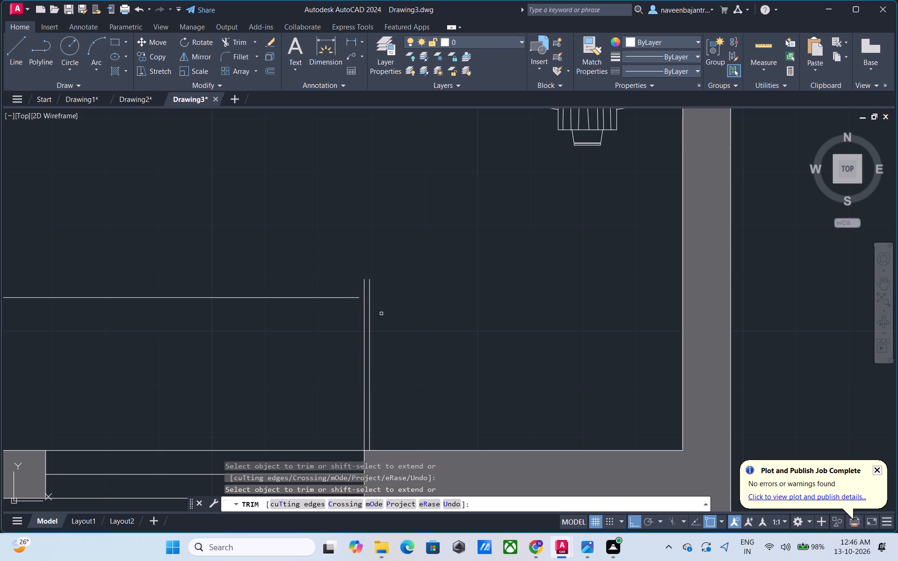
{"action": "key", "text": "Escape"}
Close the top of the two remaining upright panel lines with a short horizontal line.
{"action": "type", "text": "L"}
{"action": "key", "text": "space"}
{"action": "scroll", "coordinate": [353, 285], "scroll_direction": "up", "scroll_amount": 2}
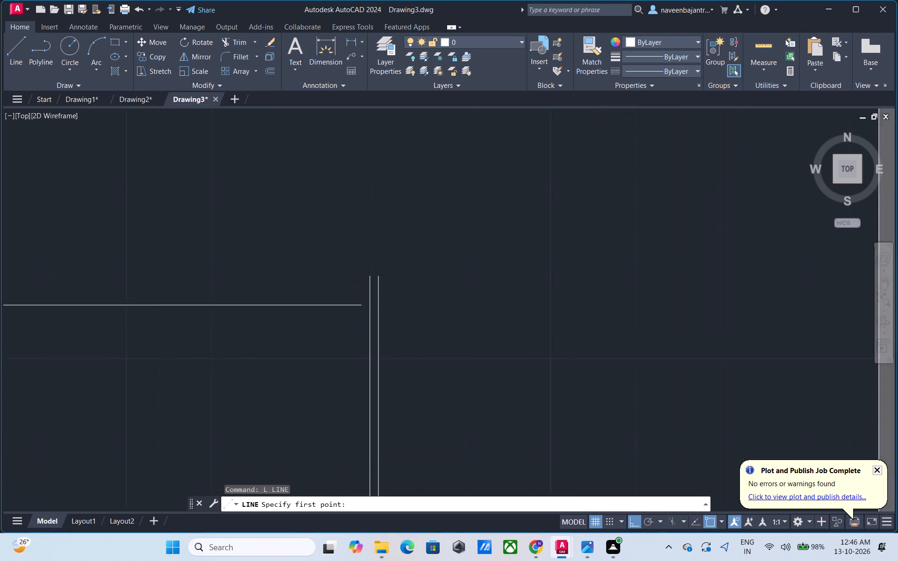
{"action": "left_click", "coordinate": [382, 273]}
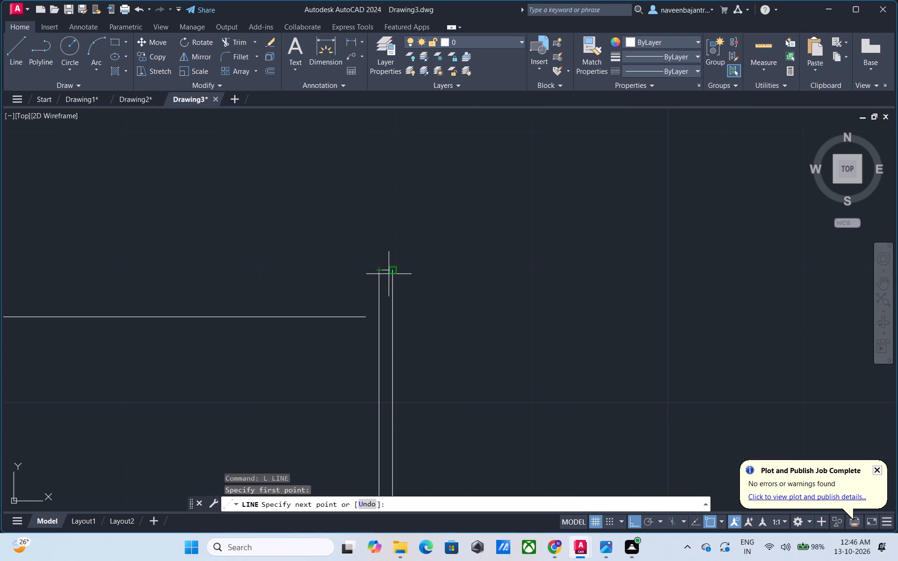
{"action": "left_click", "coordinate": [392, 272]}
{"action": "key", "text": "Escape"}
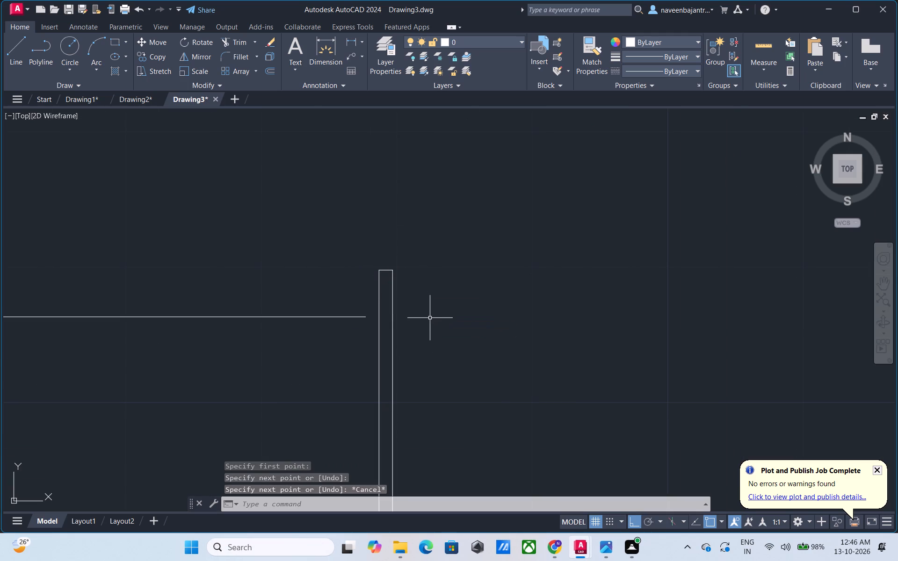
Bridge the gap between the counter's horizontal line and the upright panel, trimming the new line back to the panel's near face.
{"action": "key", "text": "t"}
{"action": "key", "text": "Escape"}
{"action": "type", "text": "L"}
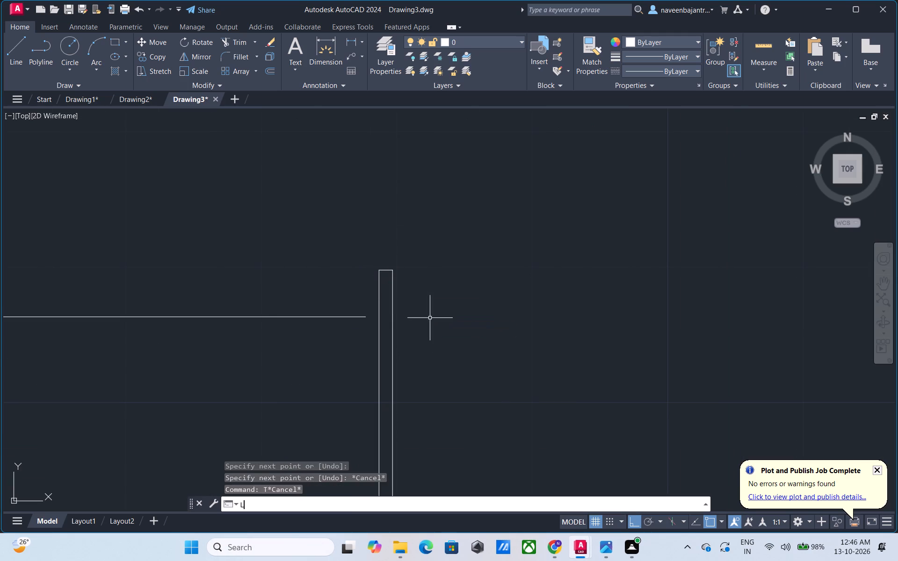
{"action": "key", "text": "space"}
{"action": "left_click", "coordinate": [365, 318]}
{"action": "left_click", "coordinate": [409, 318]}
{"action": "key", "text": "Escape"}
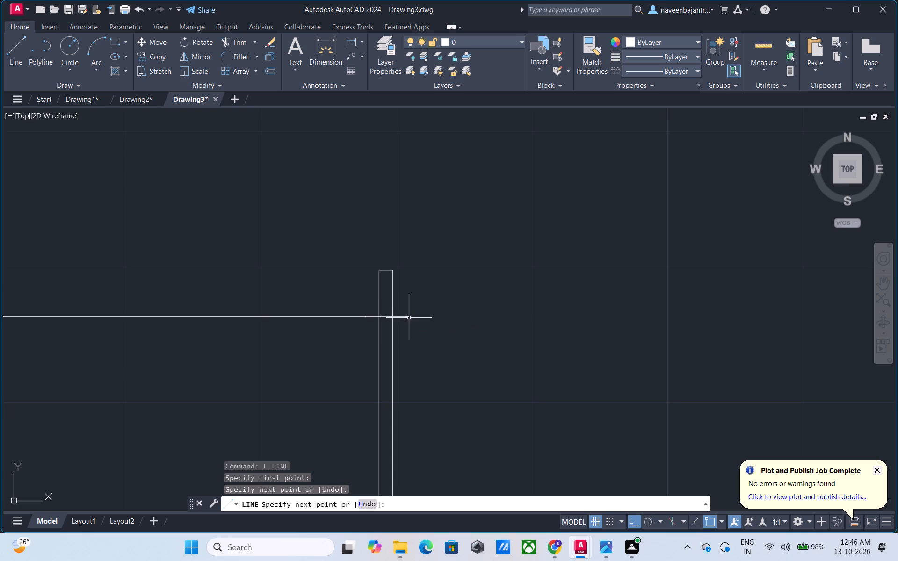
{"action": "type", "text": "TR"}
{"action": "key", "text": "space"}
{"action": "left_click", "coordinate": [402, 318]}
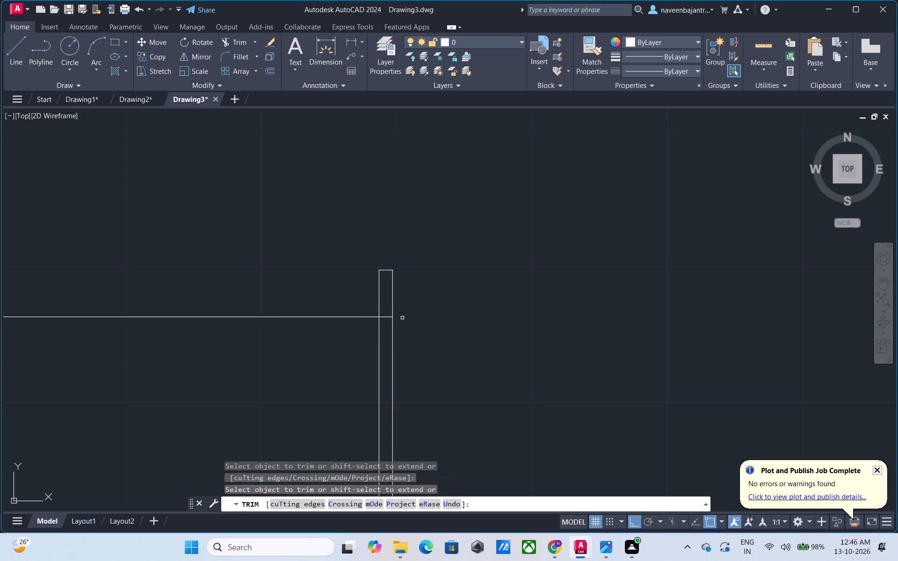
{"action": "left_click", "coordinate": [391, 318]}
{"action": "key", "text": "Escape"}
Scale the dining table up freehand by about half, using its upper-left corner as the base point.
{"action": "scroll", "coordinate": [446, 341], "scroll_direction": "down", "scroll_amount": 4}
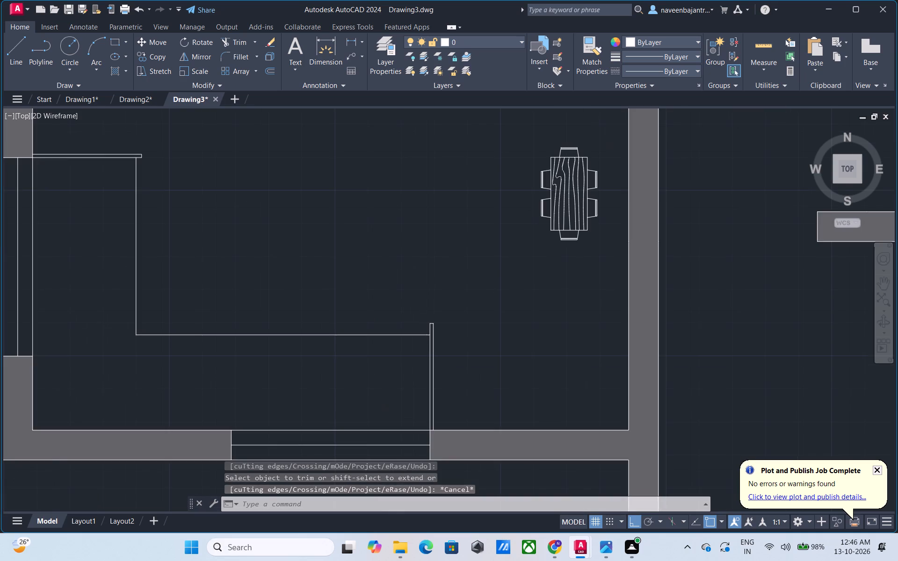
{"action": "scroll", "coordinate": [446, 341], "scroll_direction": "down", "scroll_amount": 1}
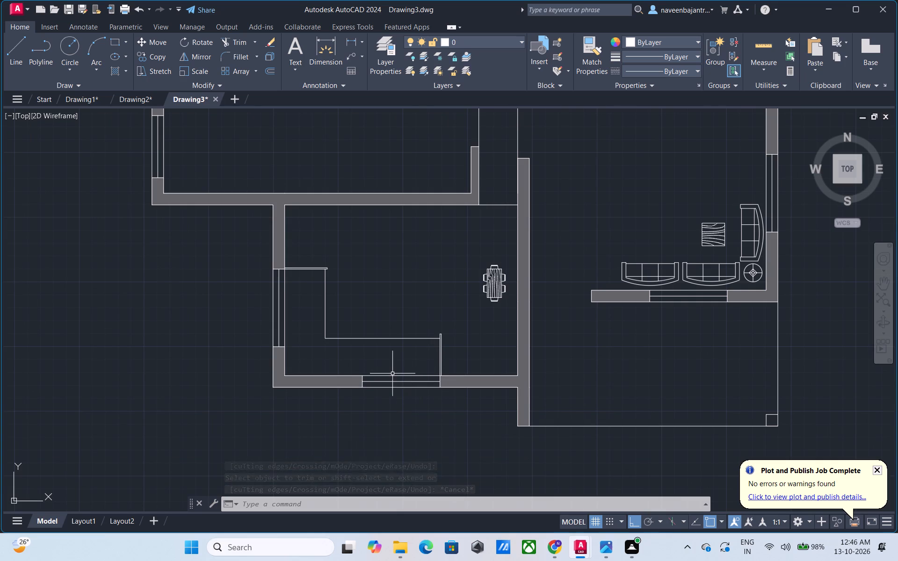
{"action": "left_click", "coordinate": [489, 281]}
{"action": "type", "text": "SC"}
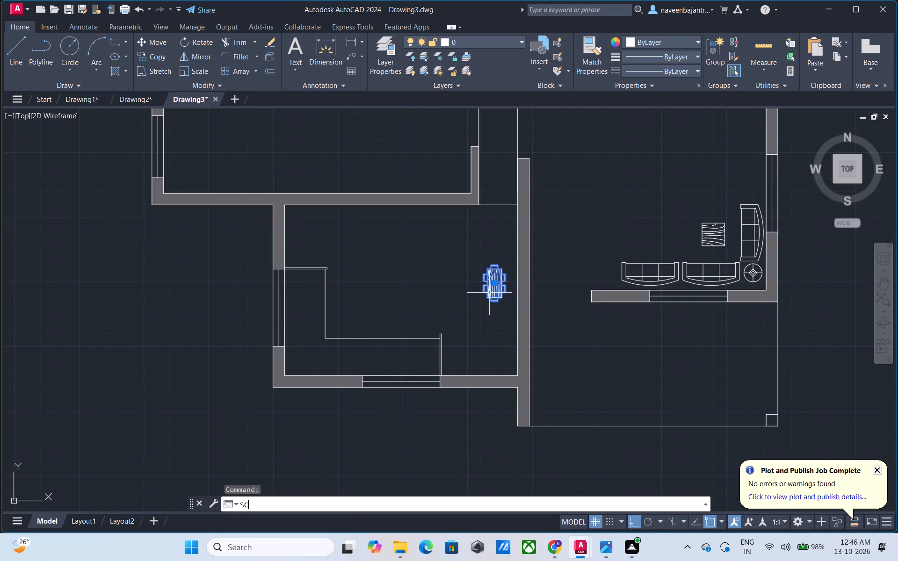
{"action": "key", "text": "space"}
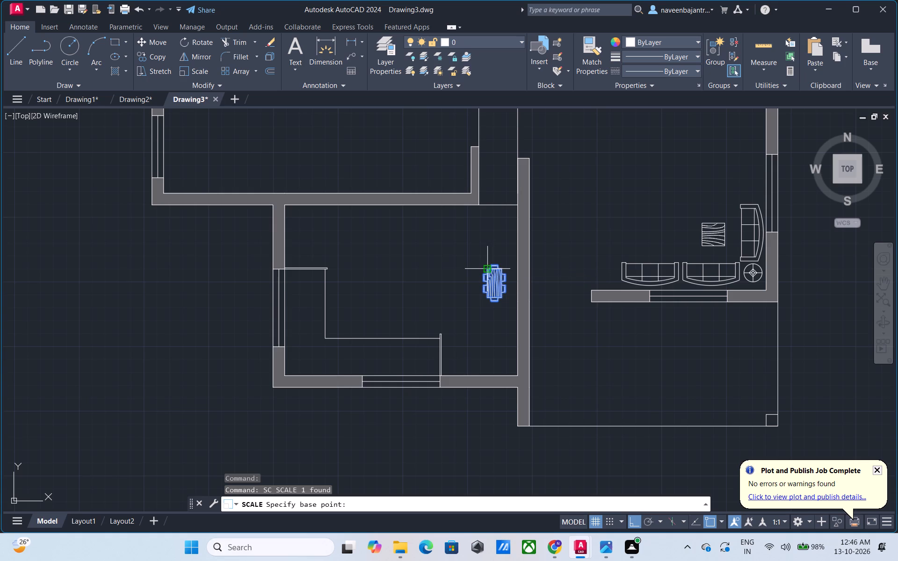
{"action": "left_click", "coordinate": [485, 269]}
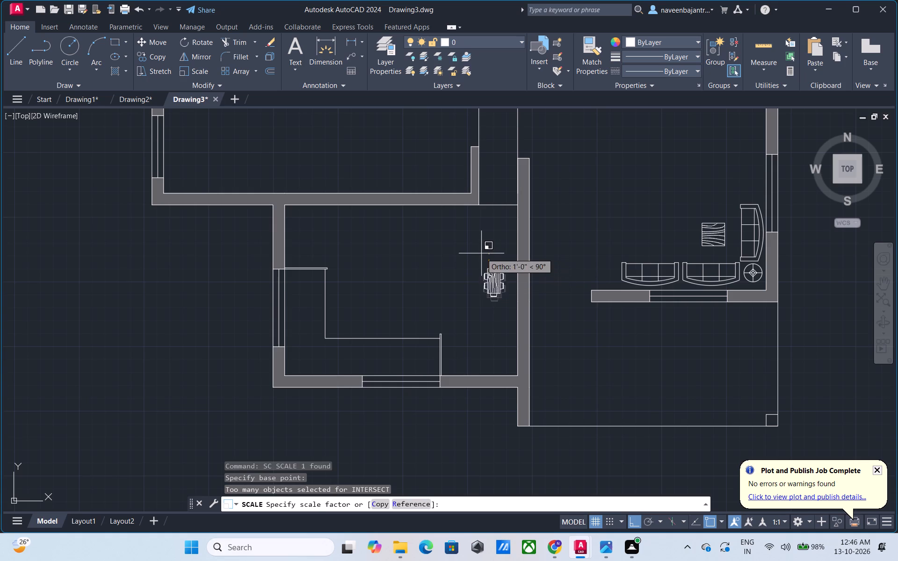
{"action": "left_click", "coordinate": [480, 242]}
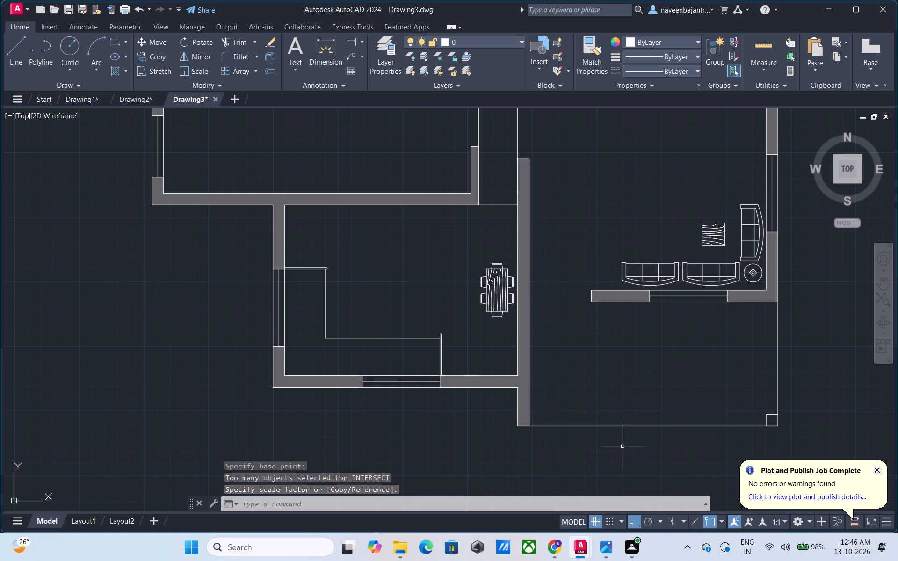
Move the dining table about 10" horizontally away from the adjacent wall.
{"action": "left_click", "coordinate": [486, 269]}
{"action": "type", "text": "M"}
{"action": "key", "text": "space"}
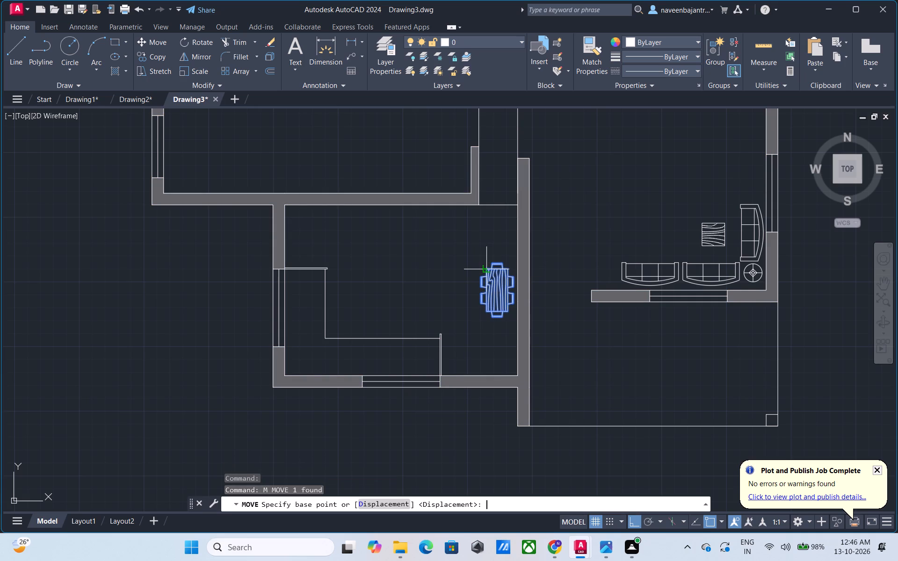
{"action": "left_click", "coordinate": [486, 269]}
{"action": "left_click", "coordinate": [487, 270]}
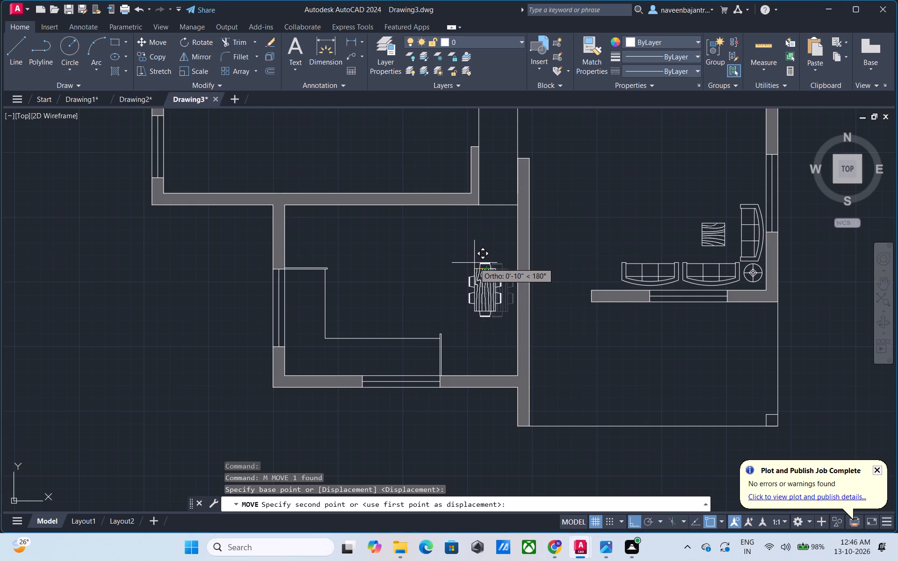
{"action": "left_click", "coordinate": [474, 263]}
{"action": "key", "text": "Escape"}
Examine the dining table and counter up close and in relation to the whole floor plan.
{"action": "scroll", "coordinate": [554, 297], "scroll_direction": "down", "scroll_amount": 1}
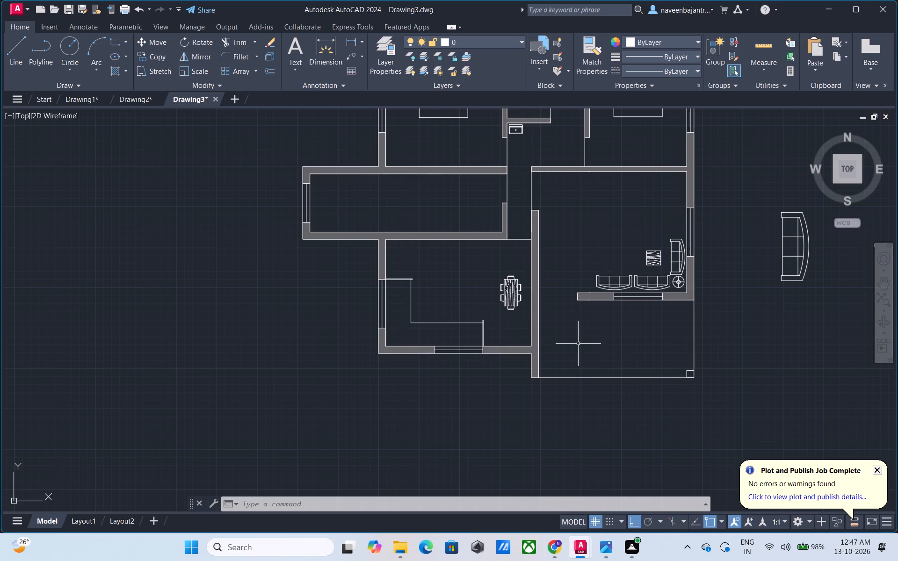
{"action": "middle_click_drag", "start_coordinate": [578, 344], "coordinate": [587, 374]}
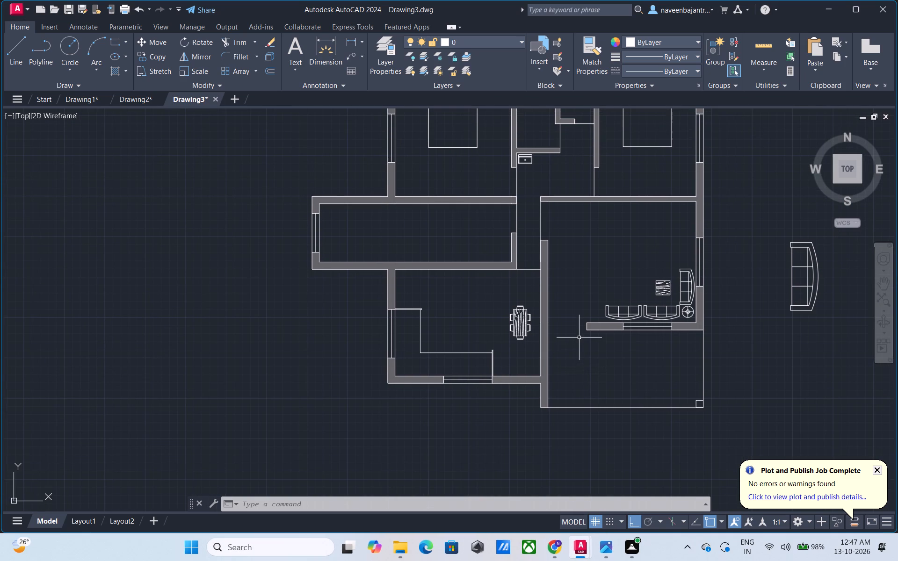
{"action": "middle_click_drag", "start_coordinate": [579, 337], "coordinate": [578, 355]}
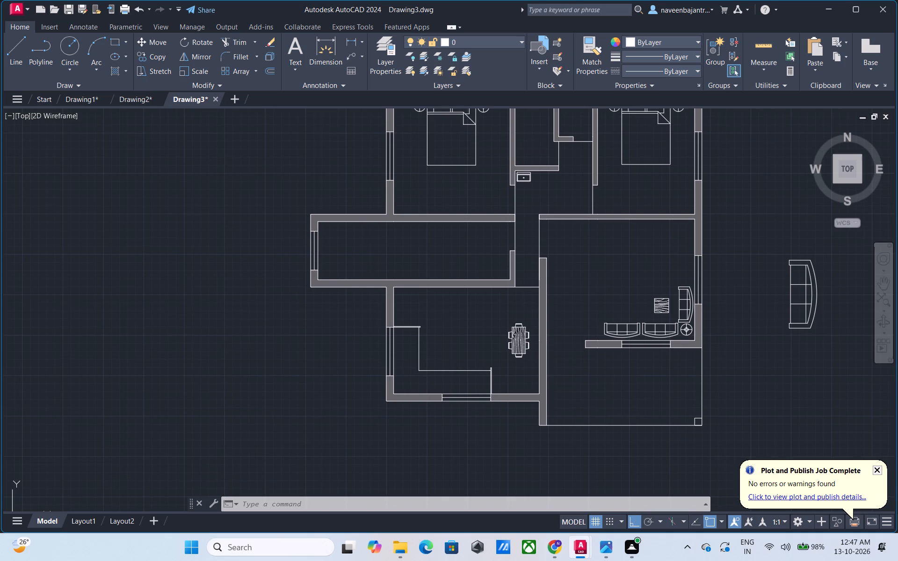
{"action": "scroll", "coordinate": [529, 367], "scroll_direction": "up", "scroll_amount": 2}
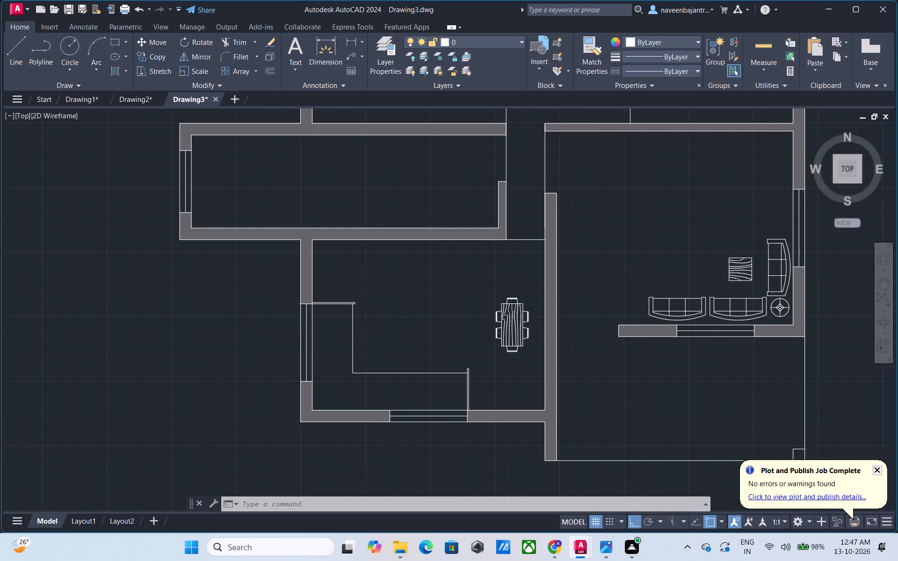
{"action": "scroll", "coordinate": [529, 367], "scroll_direction": "up", "scroll_amount": 1}
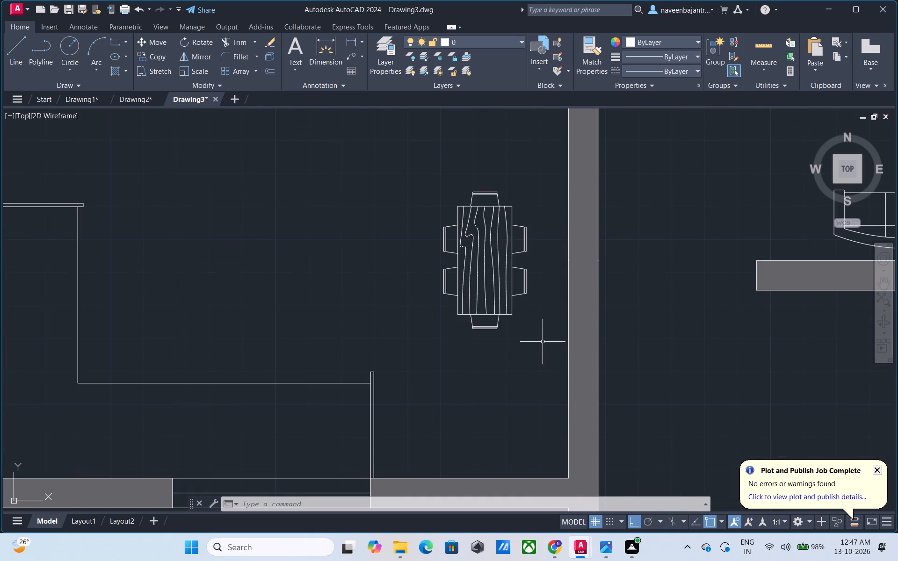
{"action": "middle_click_drag", "start_coordinate": [543, 342], "coordinate": [523, 391]}
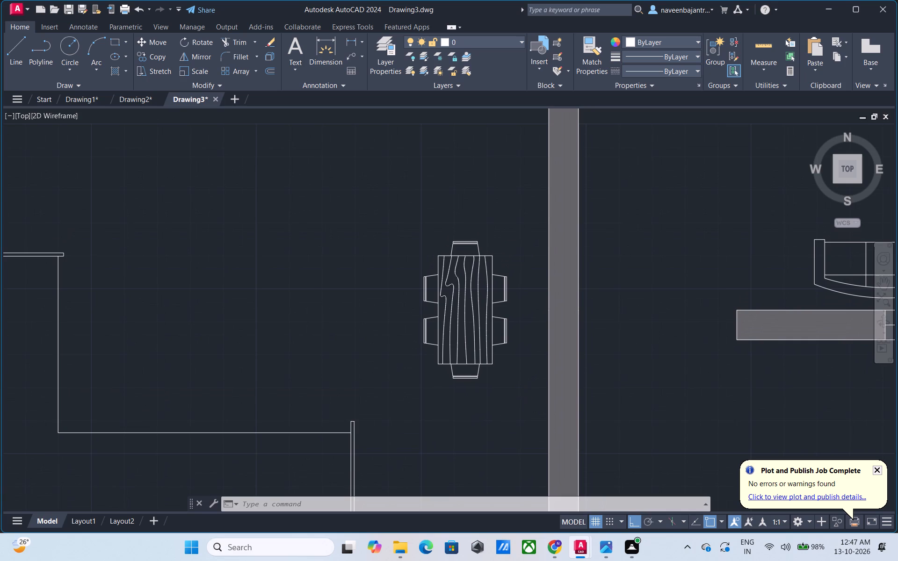
{"action": "scroll", "coordinate": [523, 391], "scroll_direction": "down", "scroll_amount": 1}
{"action": "middle_click_drag", "start_coordinate": [521, 403], "coordinate": [492, 406]}
{"action": "scroll", "coordinate": [365, 384], "scroll_direction": "down", "scroll_amount": 2}
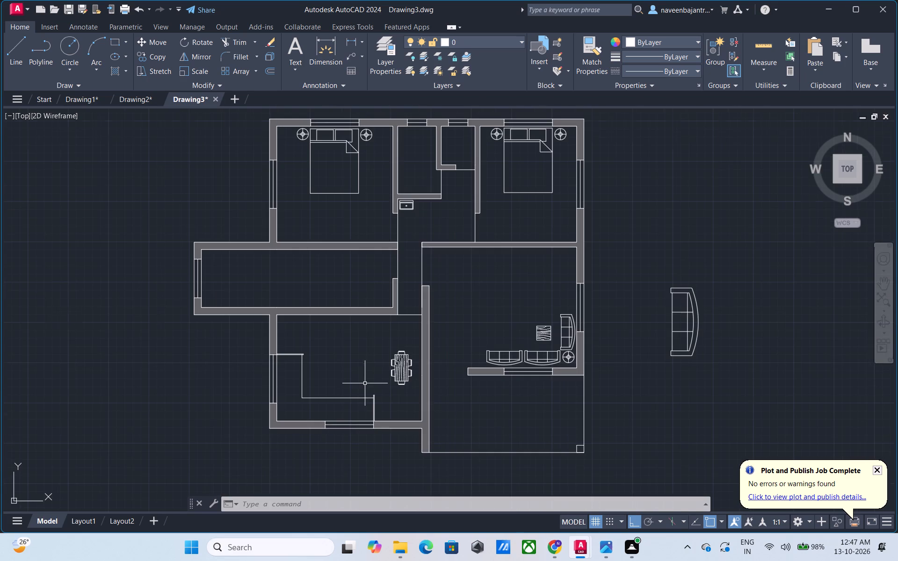
Insert the Range-Oven - 30 in top and Sink-double - 36 in top blocks from DesignCenter's Kitchens.dwg beside the plan.
{"action": "key", "text": "Escape"}
{"action": "type", "text": "DC"}
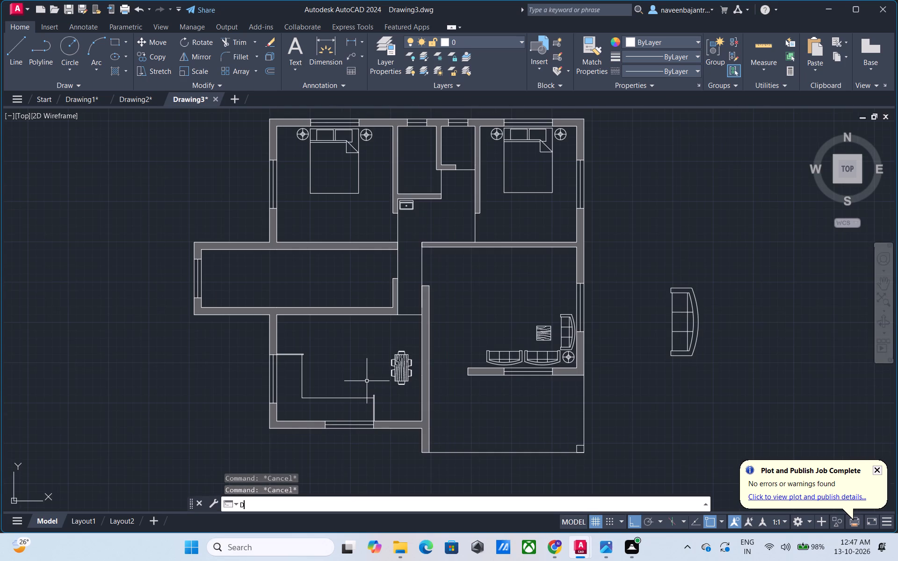
{"action": "key", "text": "space"}
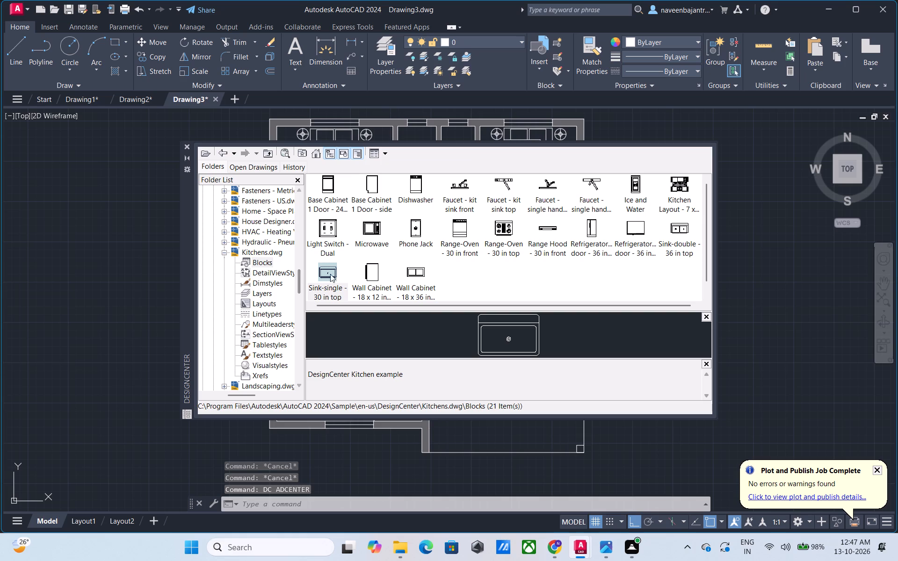
{"action": "left_click_drag", "start_coordinate": [509, 231], "coordinate": [369, 298]}
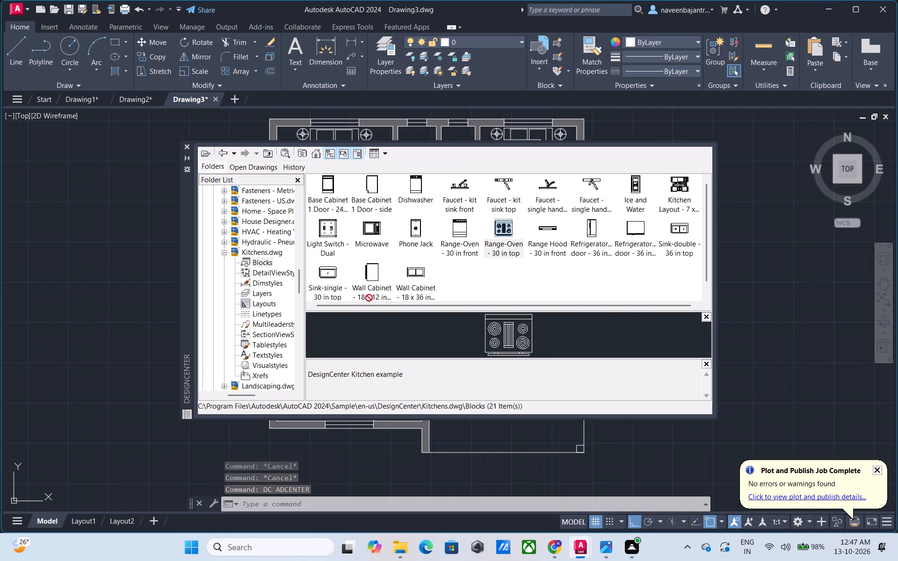
{"action": "left_click_drag", "start_coordinate": [369, 298], "coordinate": [115, 287]}
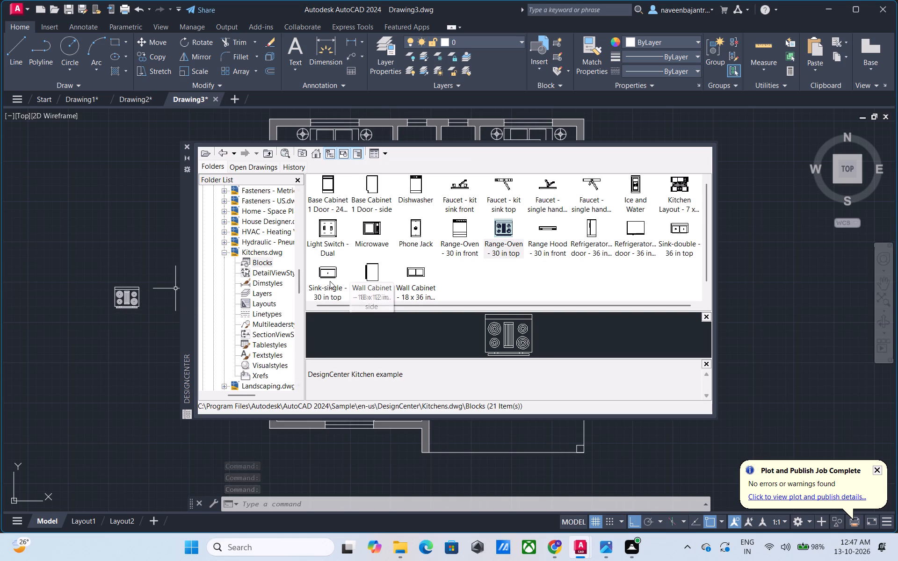
{"action": "left_click_drag", "start_coordinate": [685, 232], "coordinate": [681, 235]}
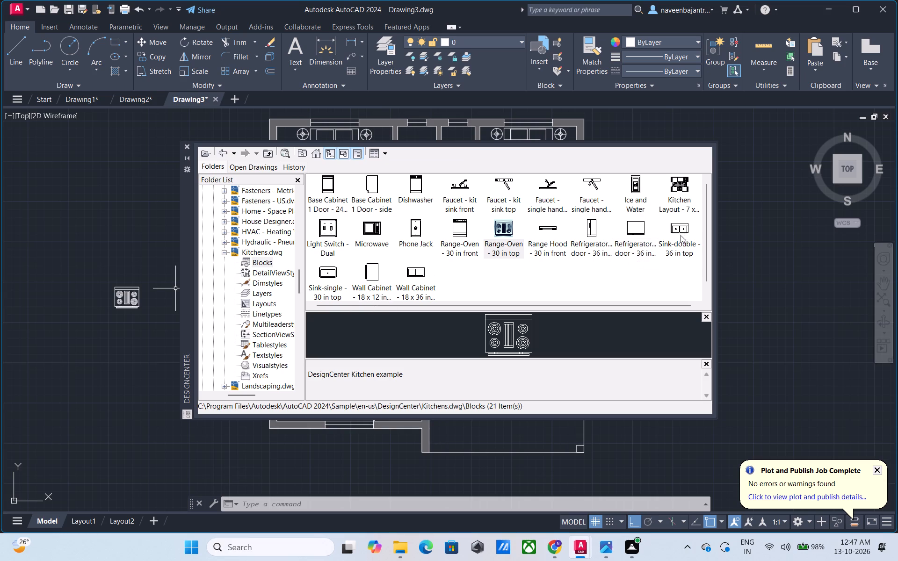
{"action": "left_click_drag", "start_coordinate": [681, 235], "coordinate": [131, 350]}
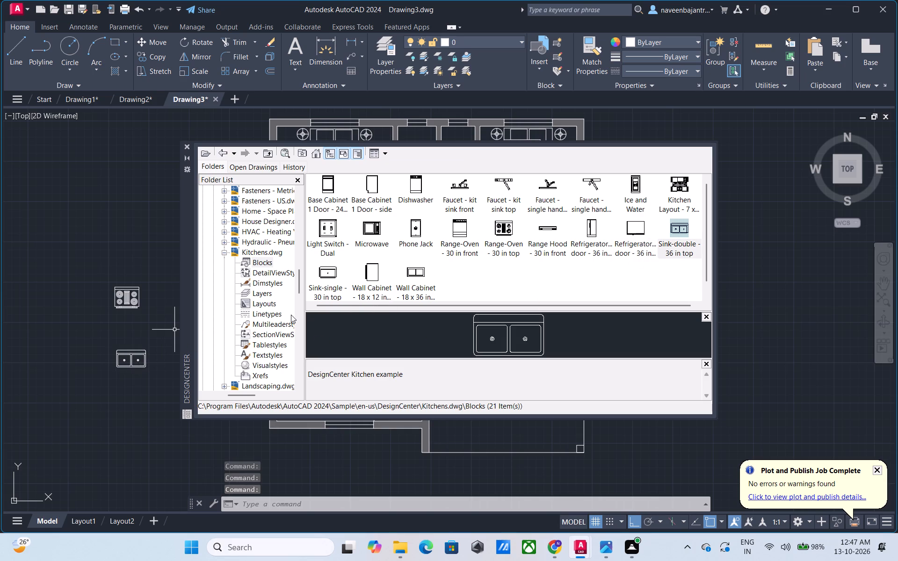
{"action": "left_click", "coordinate": [188, 144]}
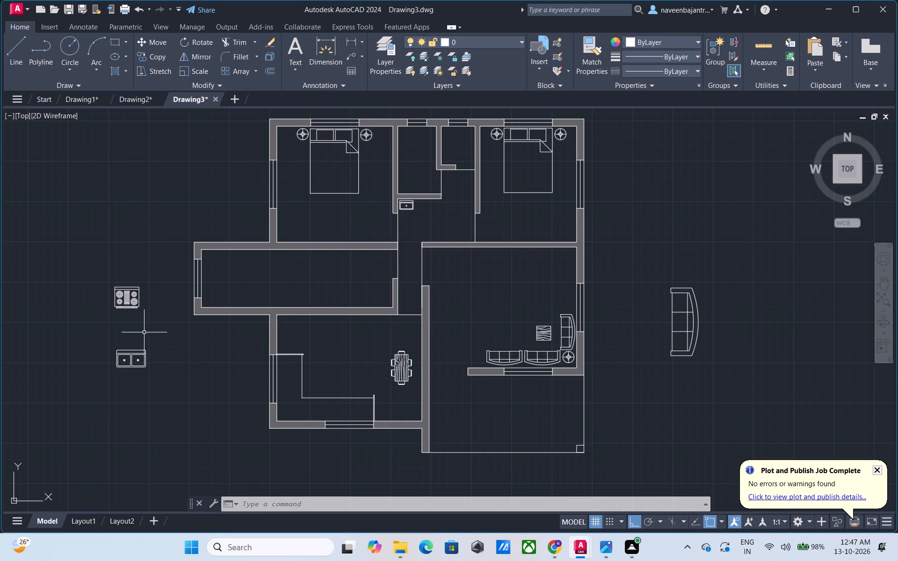
Move the double sink, with Ortho off, onto the lower counter in front of the kitchen window, near the upright panel.
{"action": "left_click", "coordinate": [145, 352]}
{"action": "type", "text": "M"}
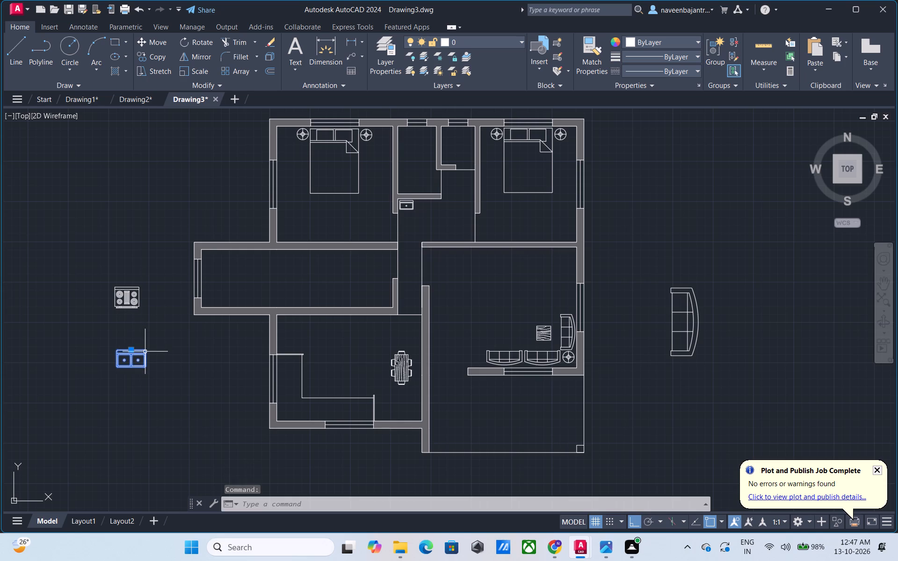
{"action": "key", "text": "space"}
{"action": "key", "text": "F8"}
{"action": "left_click", "coordinate": [145, 352]}
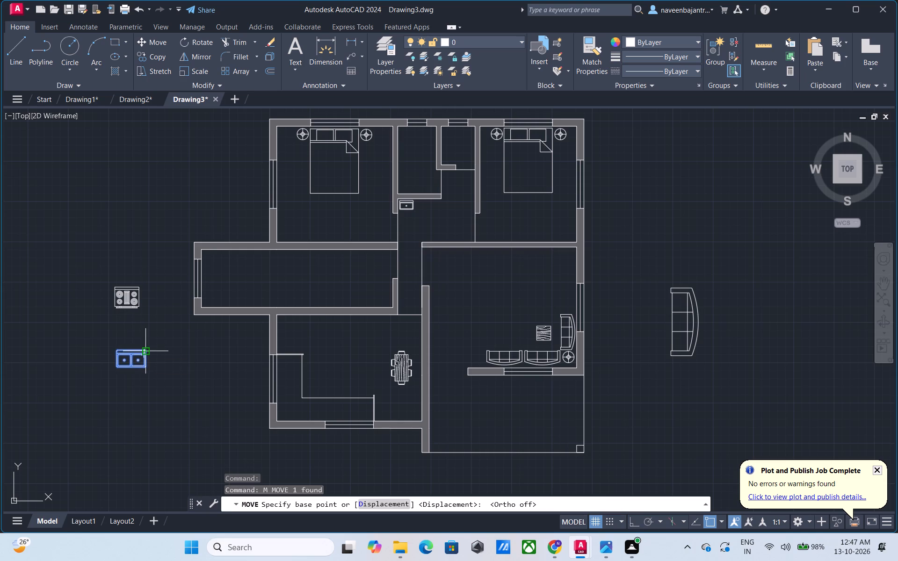
{"action": "left_click", "coordinate": [148, 351]}
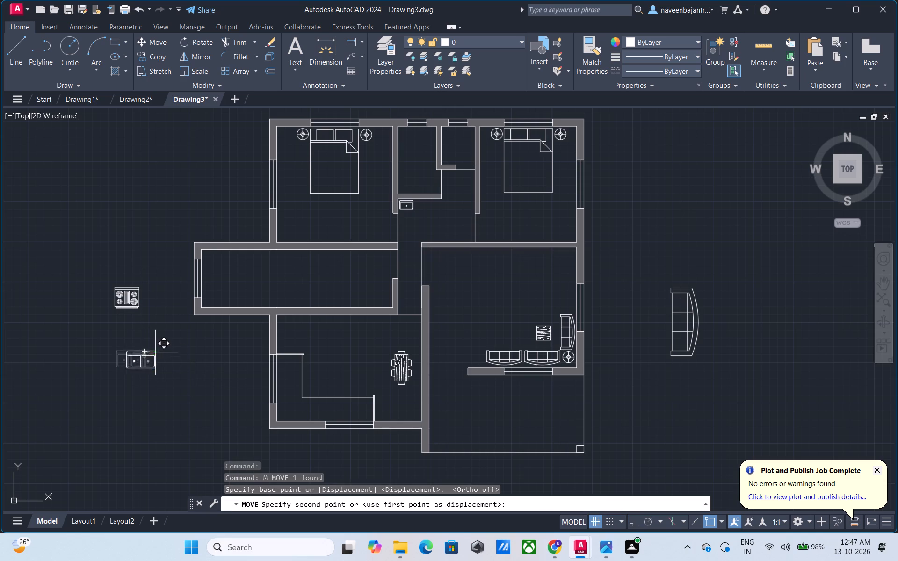
{"action": "scroll", "coordinate": [371, 405], "scroll_direction": "up", "scroll_amount": 2}
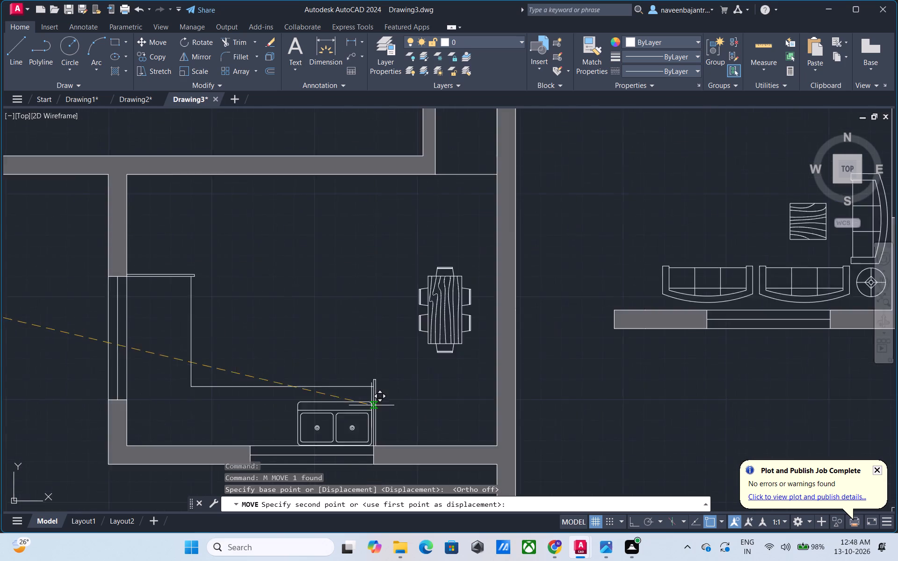
{"action": "scroll", "coordinate": [371, 405], "scroll_direction": "up", "scroll_amount": 1}
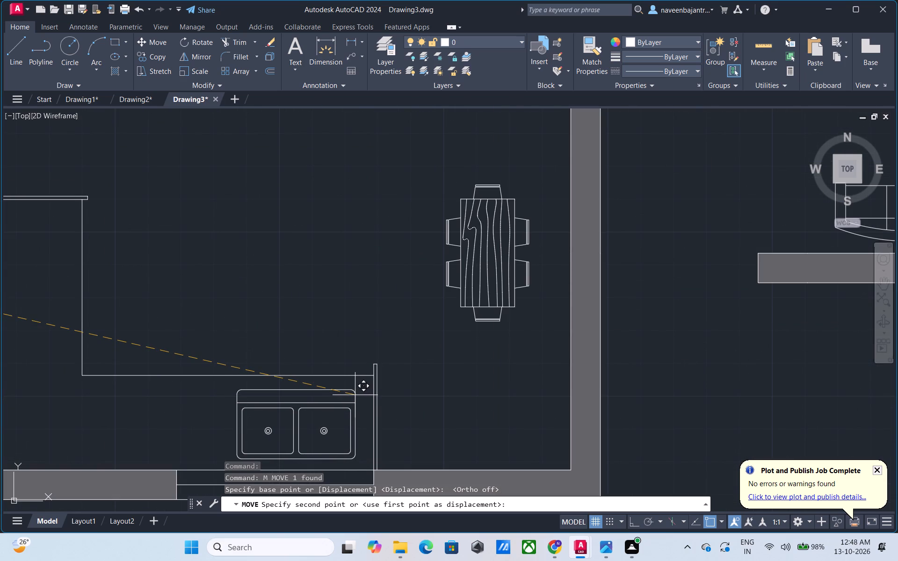
{"action": "left_click", "coordinate": [355, 395]}
{"action": "key", "text": "Escape"}
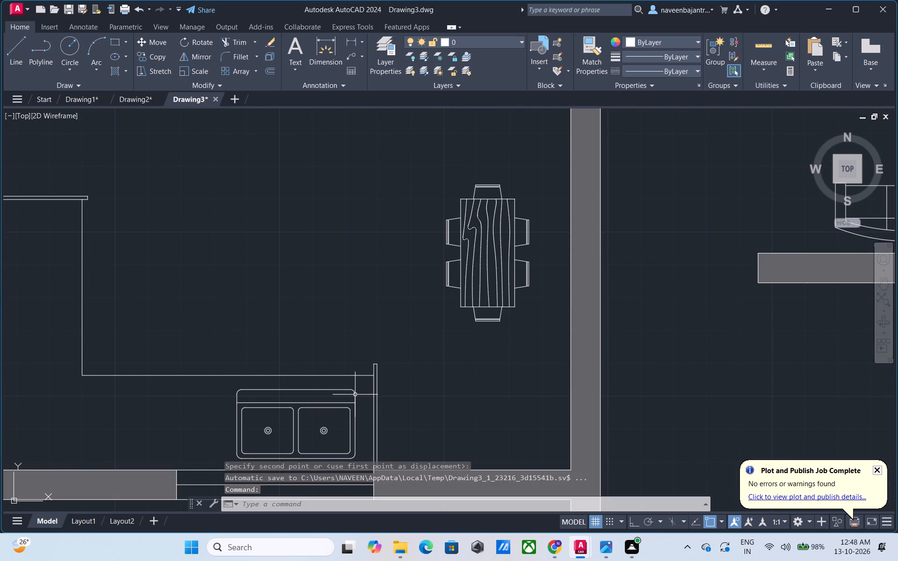
Move the range from beside the plan onto the lower kitchen counter, near the counter corner and beside the double sink.
{"action": "scroll", "coordinate": [355, 395], "scroll_direction": "down", "scroll_amount": 3}
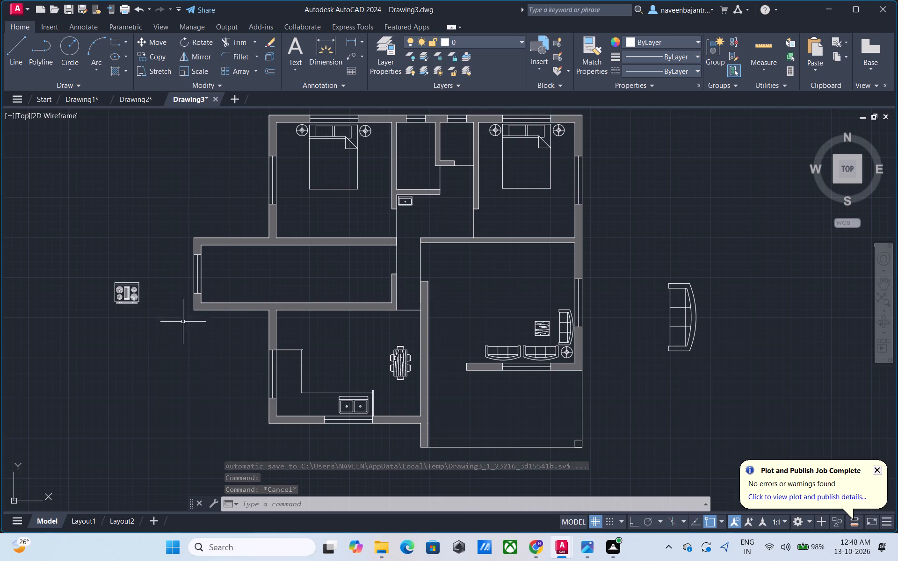
{"action": "left_click", "coordinate": [139, 285]}
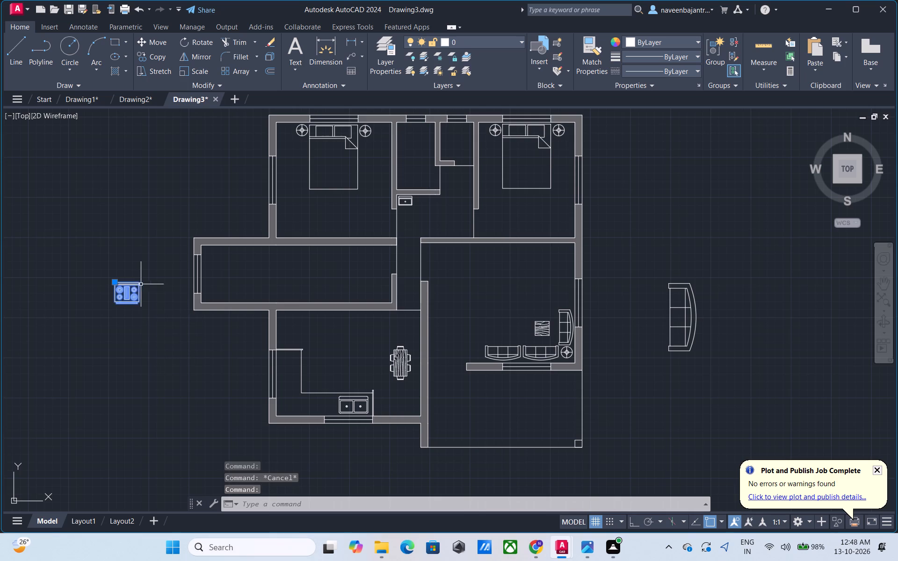
{"action": "type", "text": "M"}
{"action": "key", "text": "space"}
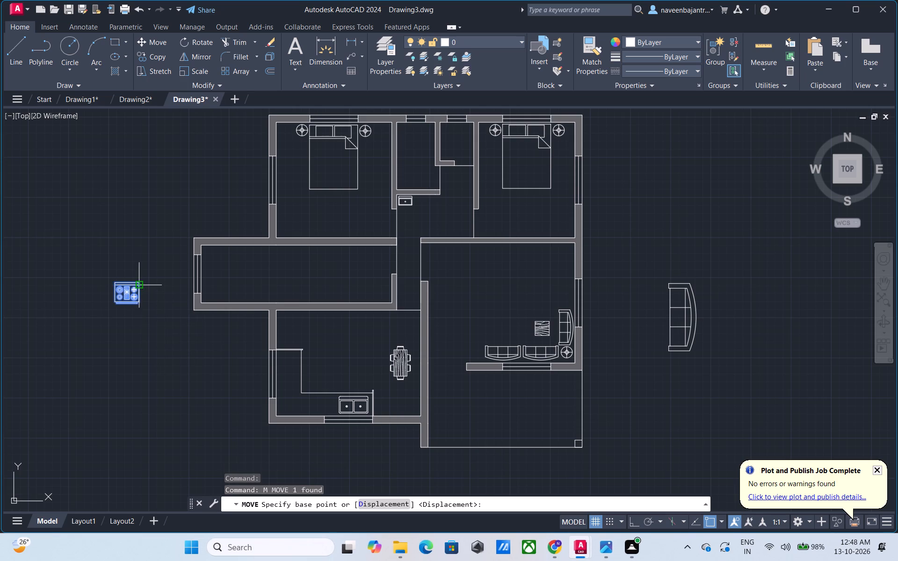
{"action": "left_click", "coordinate": [138, 285]}
{"action": "scroll", "coordinate": [319, 395], "scroll_direction": "up", "scroll_amount": 1}
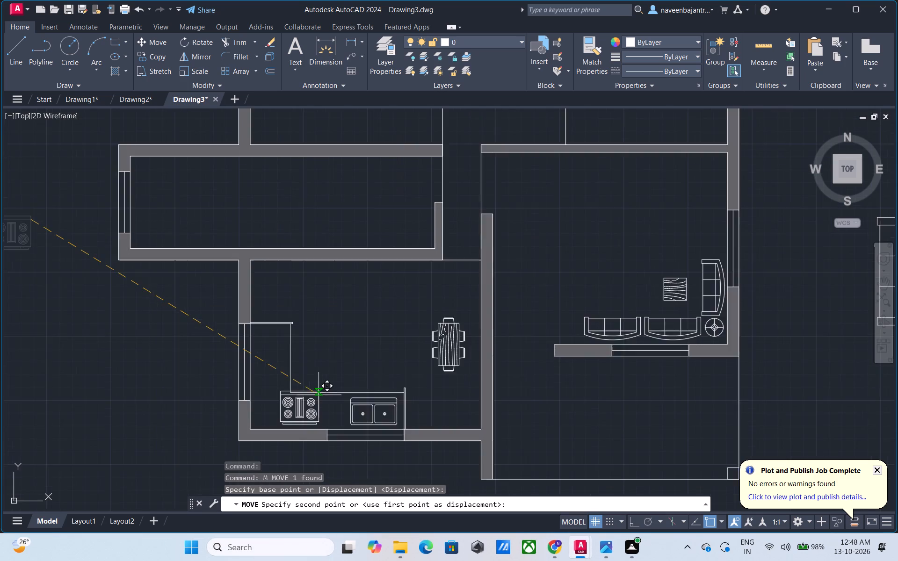
{"action": "scroll", "coordinate": [319, 395], "scroll_direction": "up", "scroll_amount": 2}
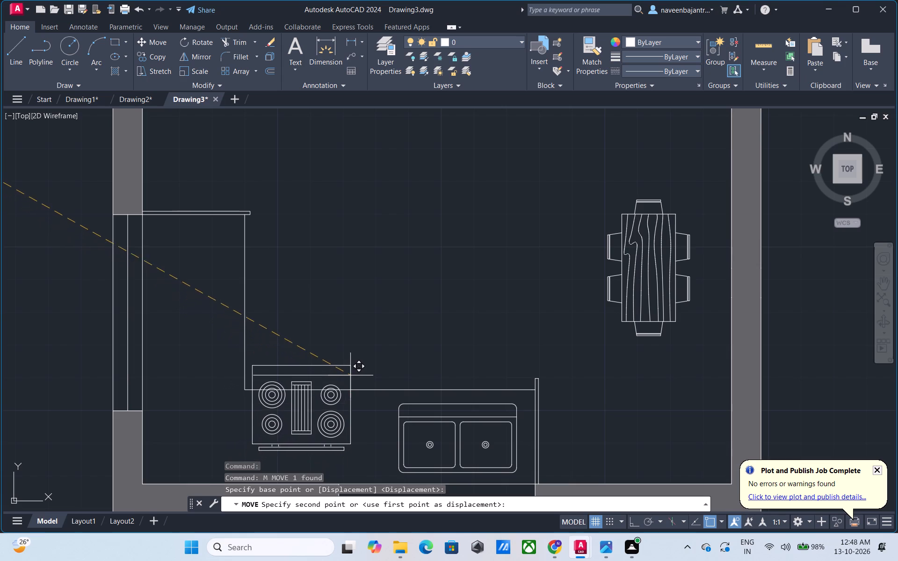
{"action": "middle_click_drag", "start_coordinate": [354, 416], "coordinate": [356, 383]}
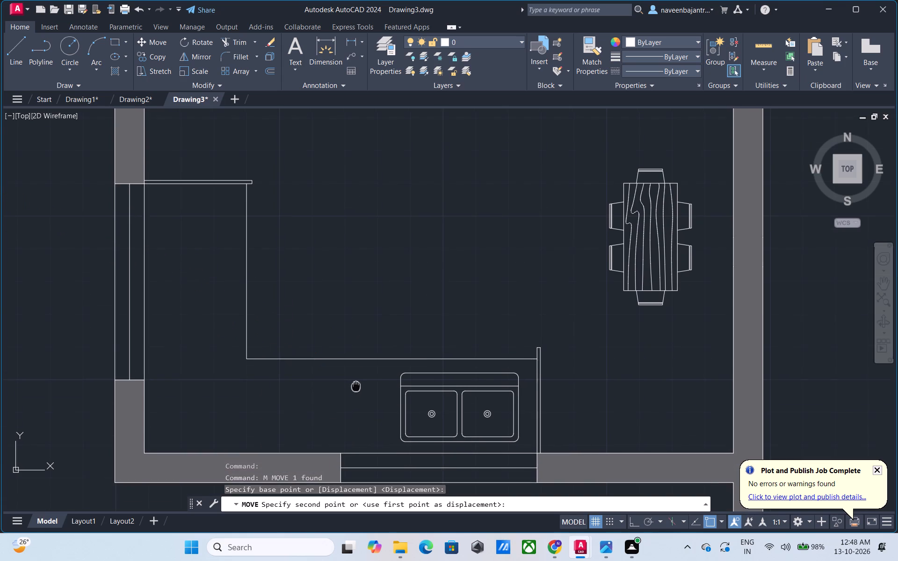
{"action": "middle_click_drag", "start_coordinate": [356, 383], "coordinate": [356, 382]}
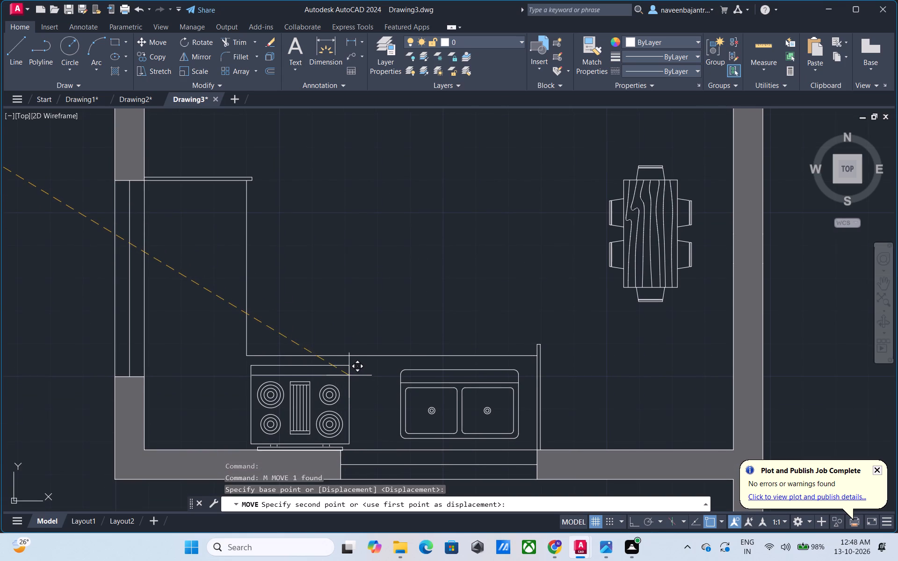
{"action": "left_click", "coordinate": [347, 375]}
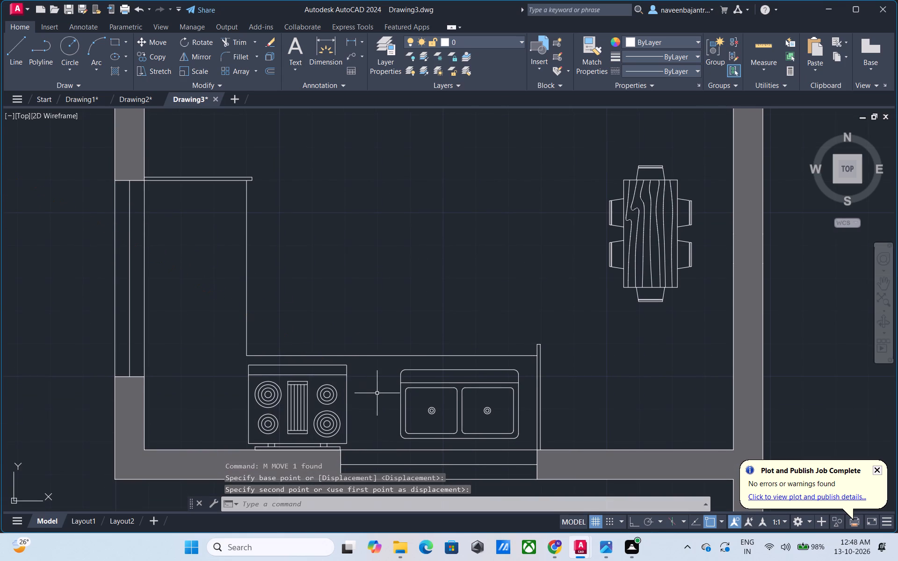
Scale the range down to roughly half its size, using its upper corner nearest the sink as base point.
{"action": "left_click", "coordinate": [346, 369]}
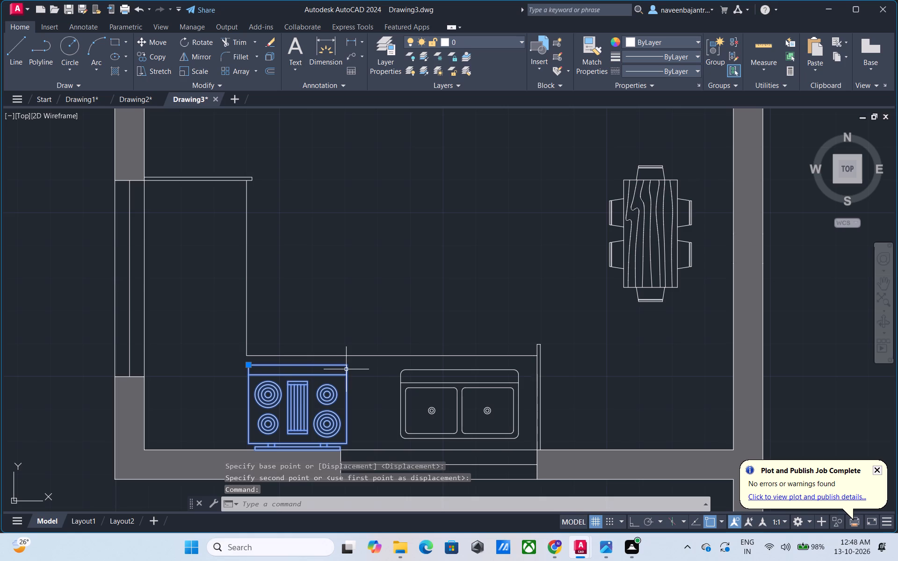
{"action": "type", "text": "SC"}
{"action": "key", "text": "space"}
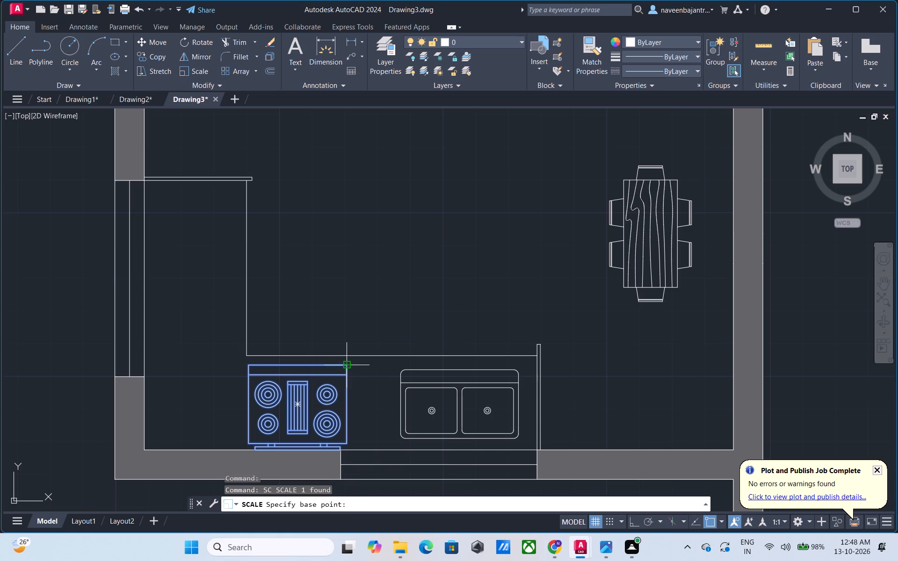
{"action": "left_click", "coordinate": [348, 367]}
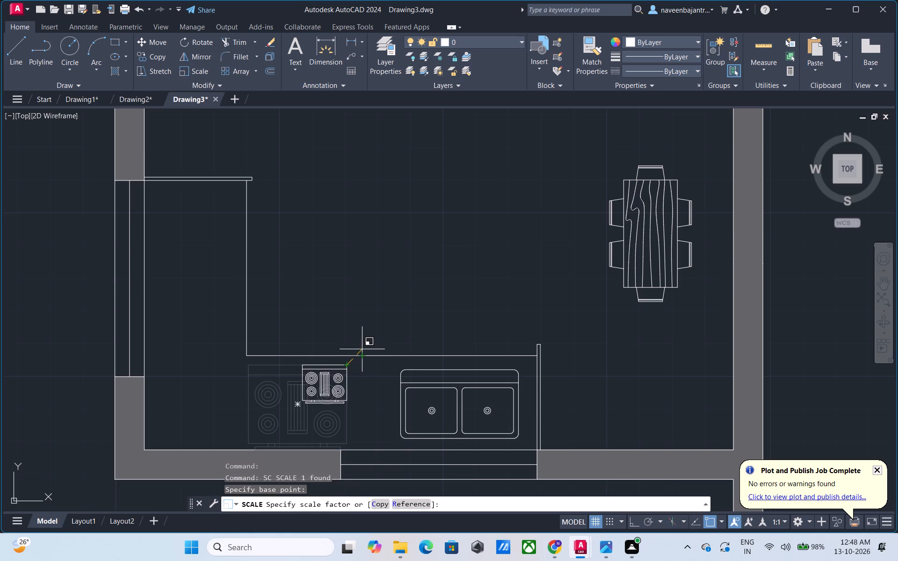
{"action": "left_click", "coordinate": [364, 347]}
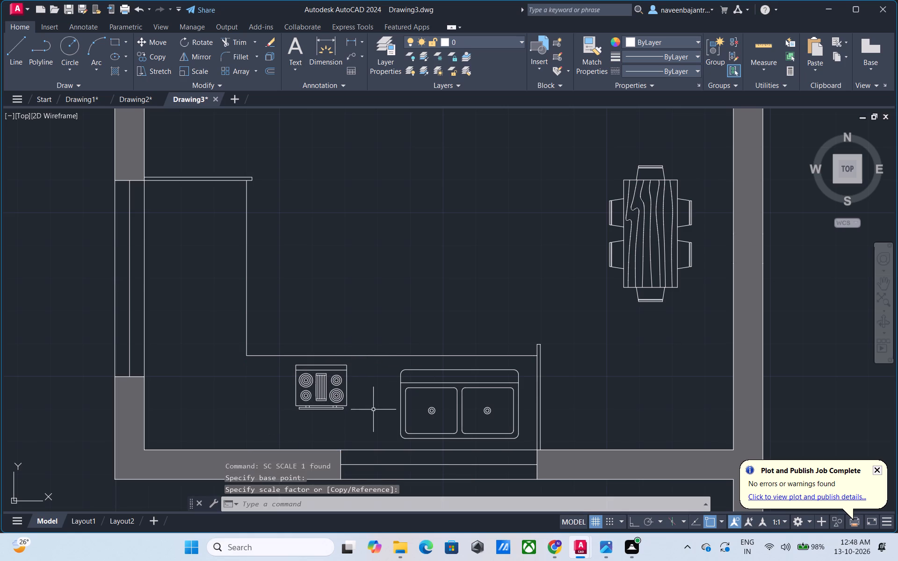
Move the reduced range toward the counter corner, midway across the lower counter's depth.
{"action": "left_click", "coordinate": [297, 403]}
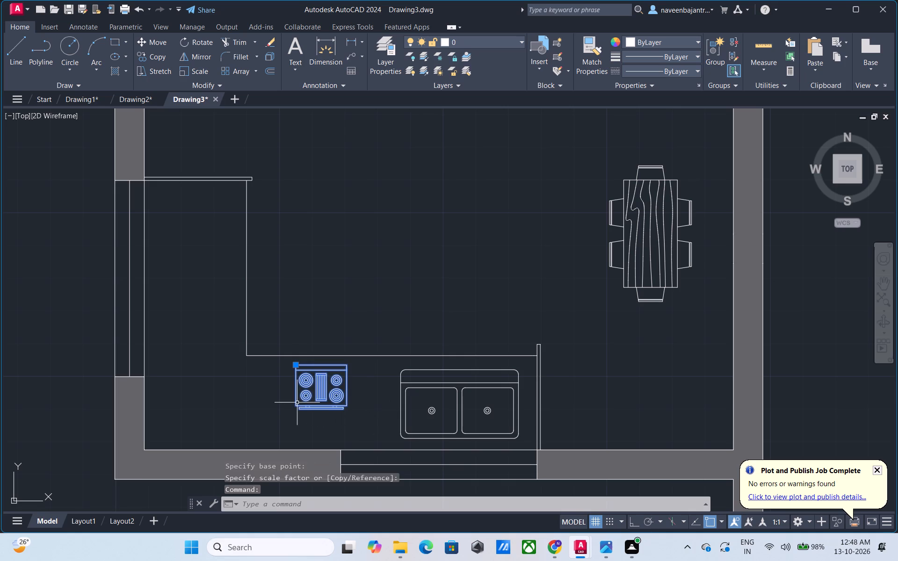
{"action": "type", "text": "M"}
{"action": "key", "text": "space"}
{"action": "left_click", "coordinate": [296, 405]}
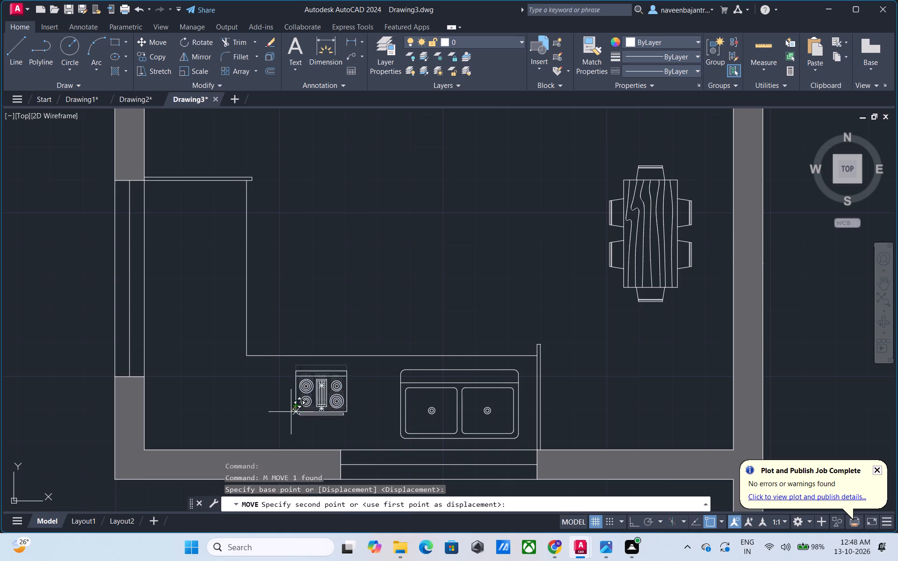
{"action": "left_click", "coordinate": [269, 422]}
{"action": "key", "text": "Escape"}
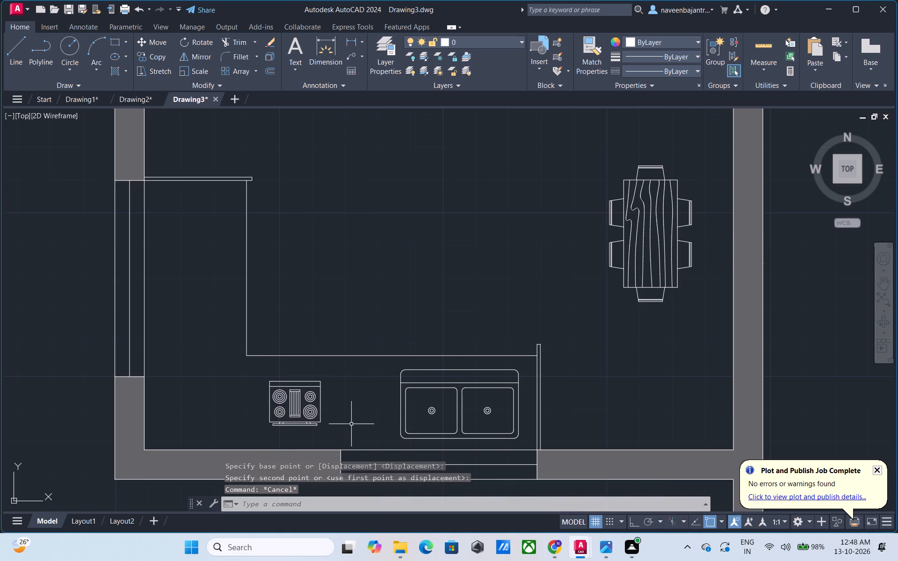
With Ortho on, draw a line about 4'-11" straight down from the outer corner at the lower end of the central wall.
{"action": "scroll", "coordinate": [353, 424], "scroll_direction": "down", "scroll_amount": 3}
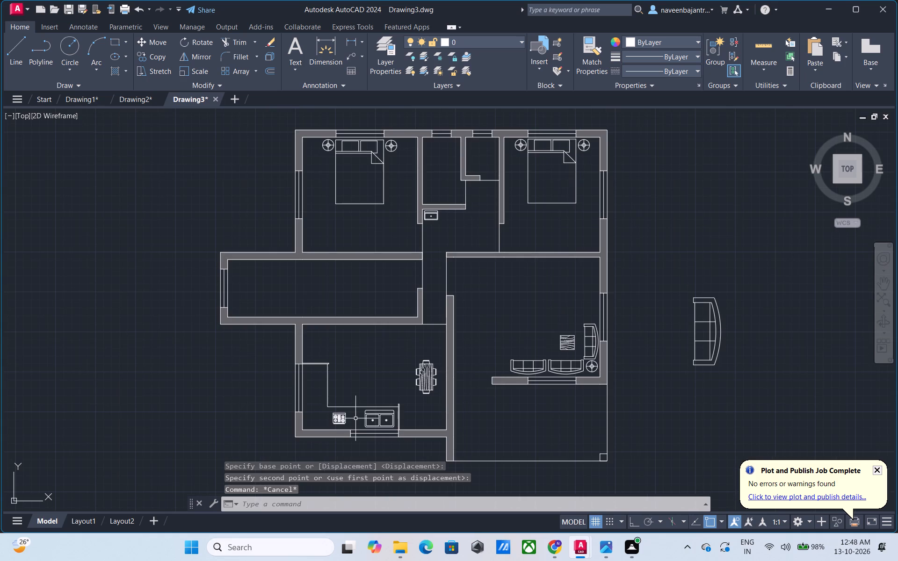
{"action": "scroll", "coordinate": [355, 418], "scroll_direction": "down", "scroll_amount": 1}
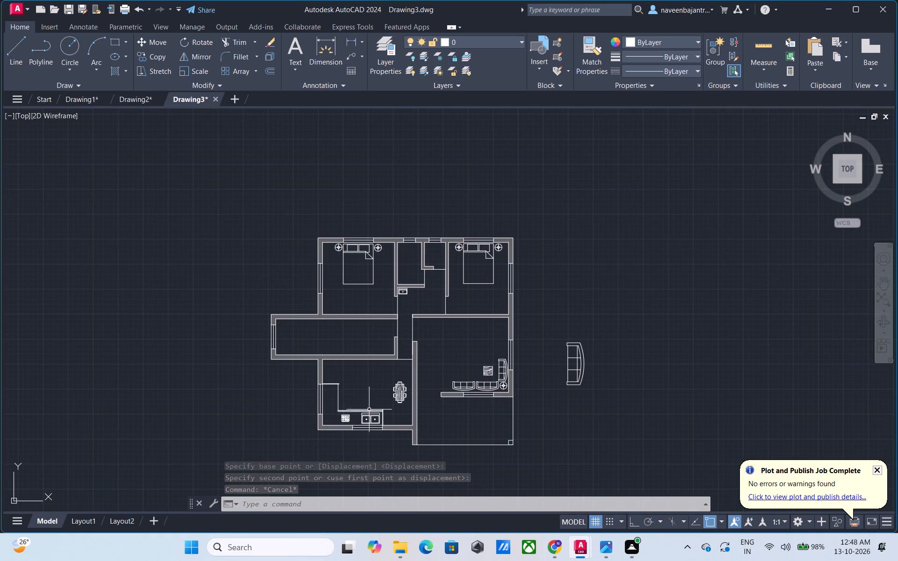
{"action": "middle_click_drag", "start_coordinate": [369, 407], "coordinate": [371, 396]}
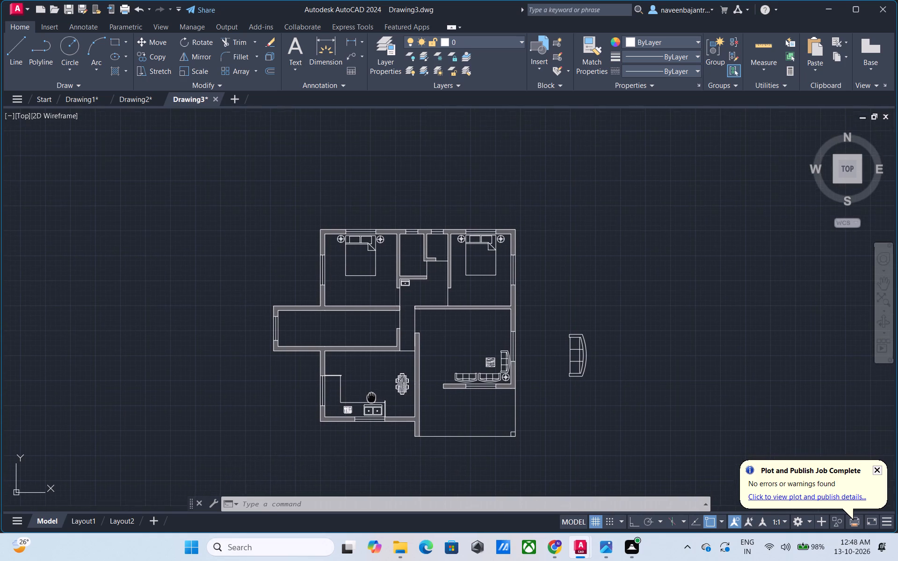
{"action": "middle_click_drag", "start_coordinate": [371, 396], "coordinate": [371, 381]}
{"action": "middle_click_drag", "start_coordinate": [406, 519], "coordinate": [408, 463]}
{"action": "middle_click_drag", "start_coordinate": [417, 439], "coordinate": [415, 410]}
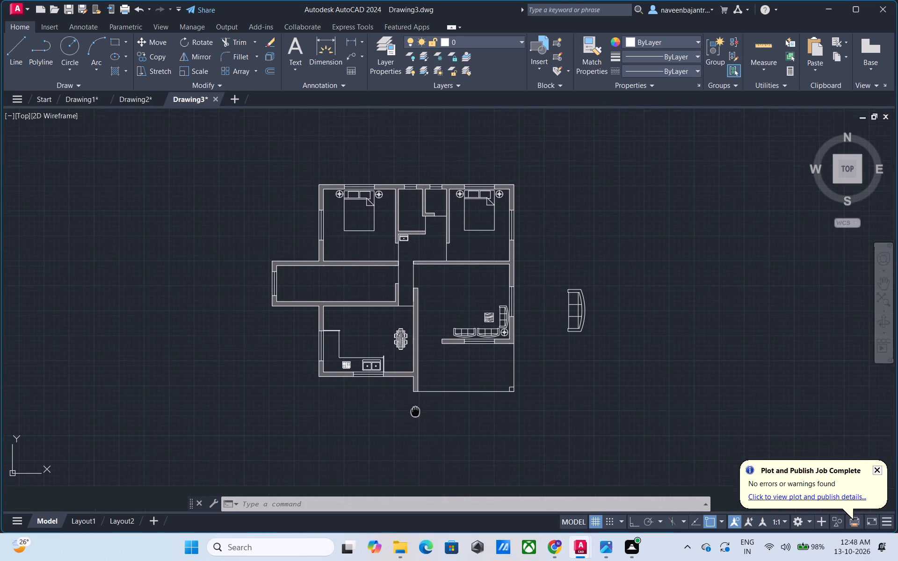
{"action": "middle_click_drag", "start_coordinate": [415, 410], "coordinate": [415, 406]}
{"action": "scroll", "coordinate": [415, 403], "scroll_direction": "up", "scroll_amount": 4}
{"action": "scroll", "coordinate": [416, 403], "scroll_direction": "down", "scroll_amount": 1}
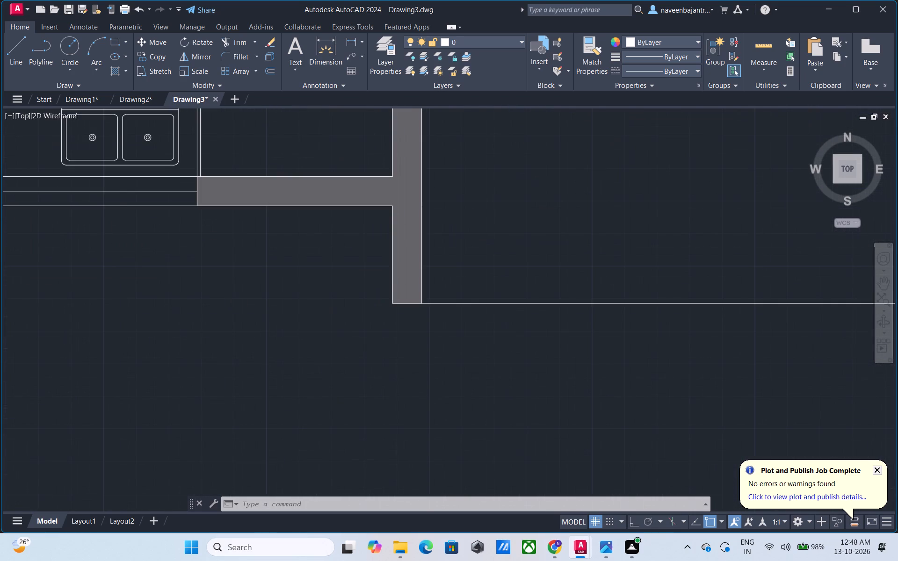
{"action": "key", "text": "Escape"}
{"action": "type", "text": "L"}
{"action": "key", "text": "space"}
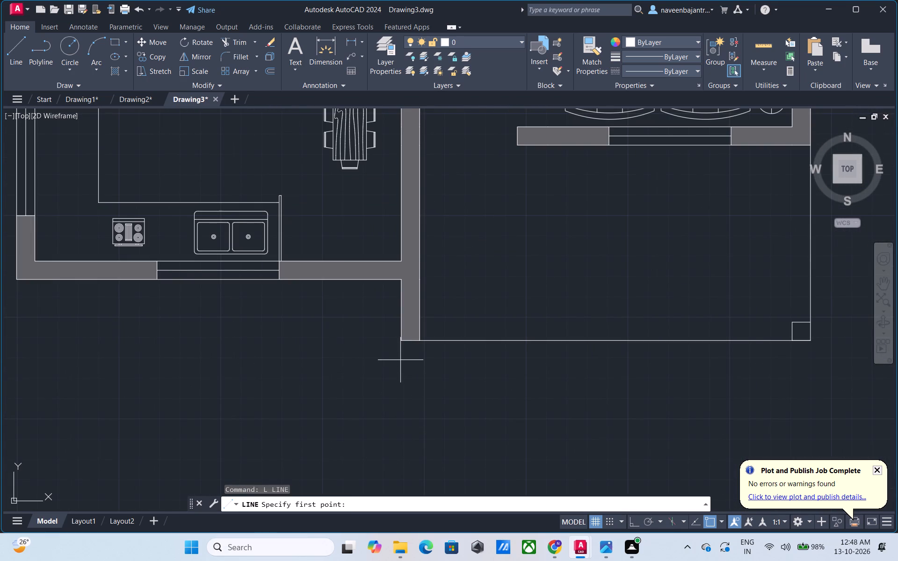
{"action": "left_click", "coordinate": [400, 343]}
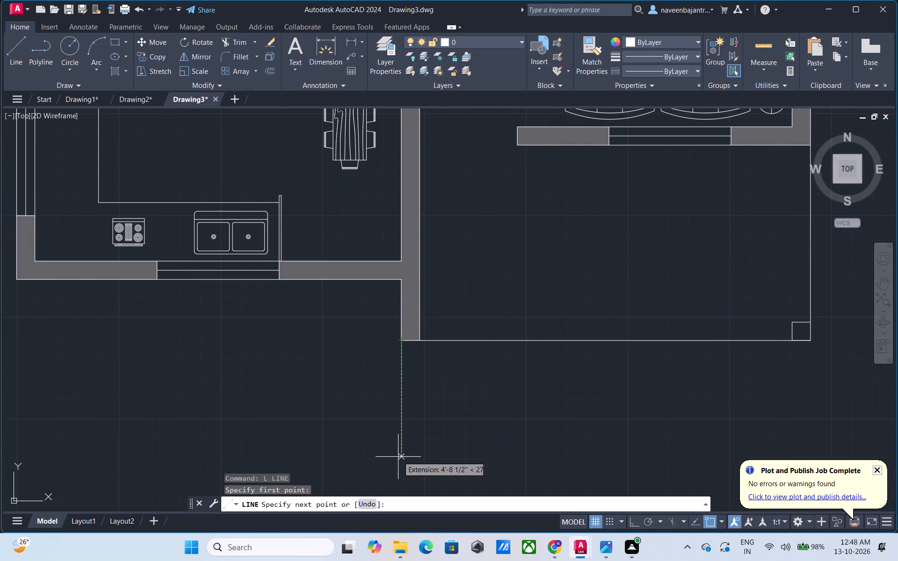
{"action": "scroll", "coordinate": [398, 457], "scroll_direction": "down", "scroll_amount": 1}
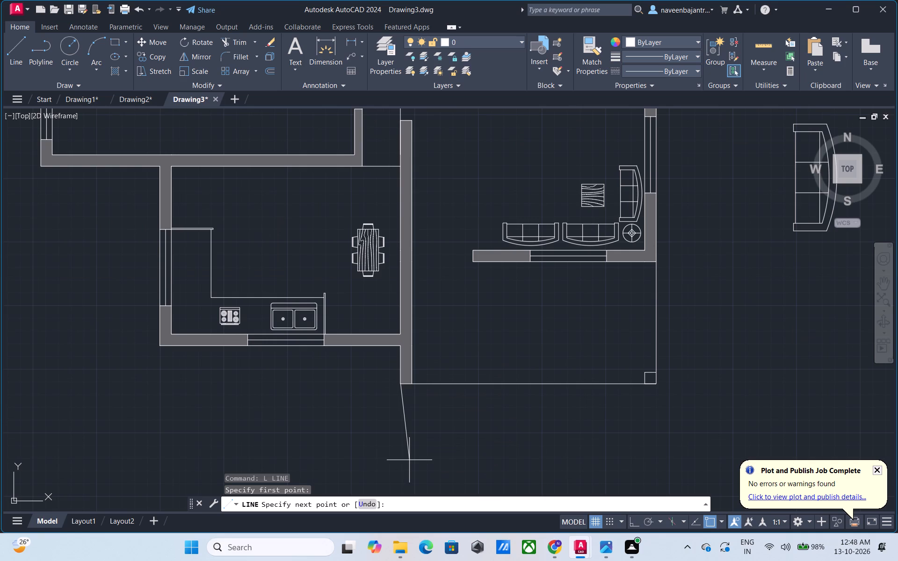
{"action": "key", "text": "F8"}
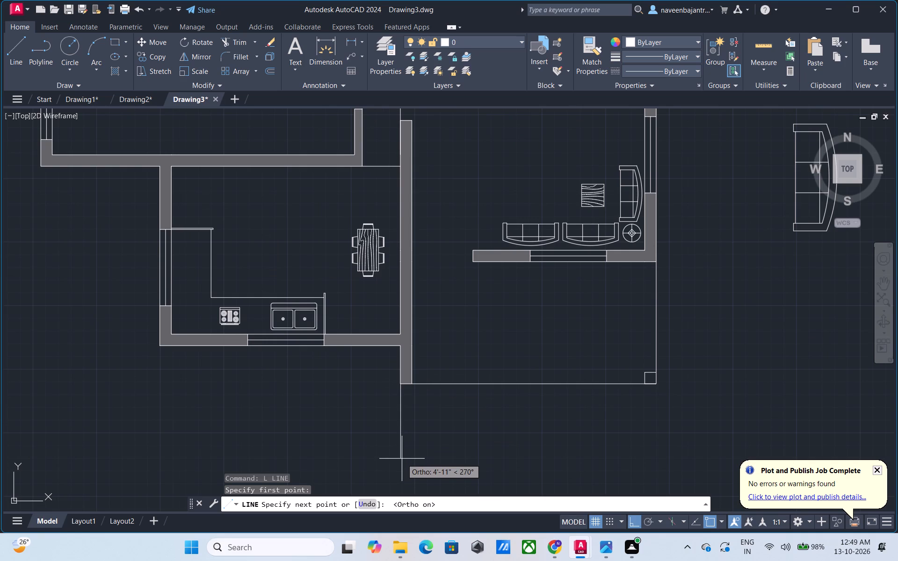
{"action": "left_click", "coordinate": [402, 459]}
{"action": "key", "text": "Escape"}
Draw a parallel vertical line down from the wall end's other corner, slightly past the end of the first line.
{"action": "type", "text": "L"}
{"action": "key", "text": "space"}
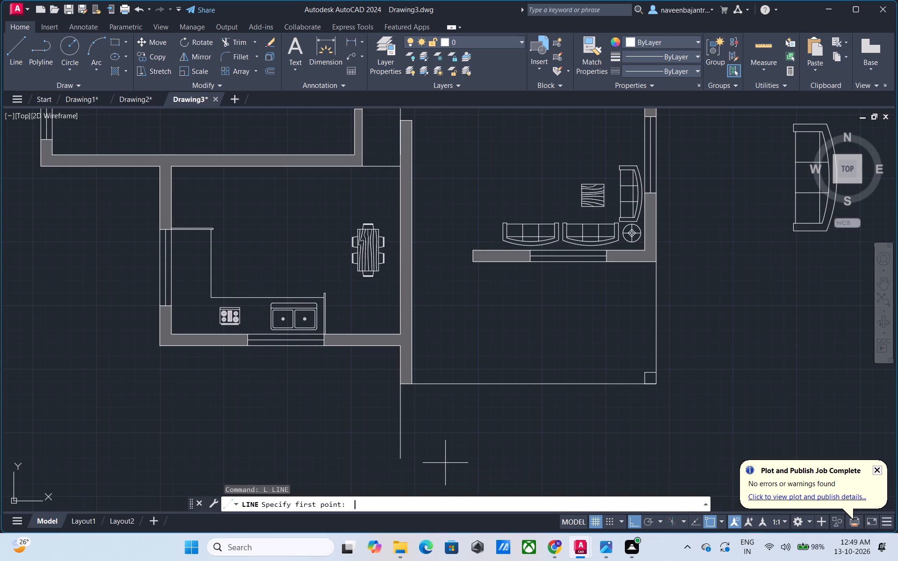
{"action": "left_click", "coordinate": [412, 384]}
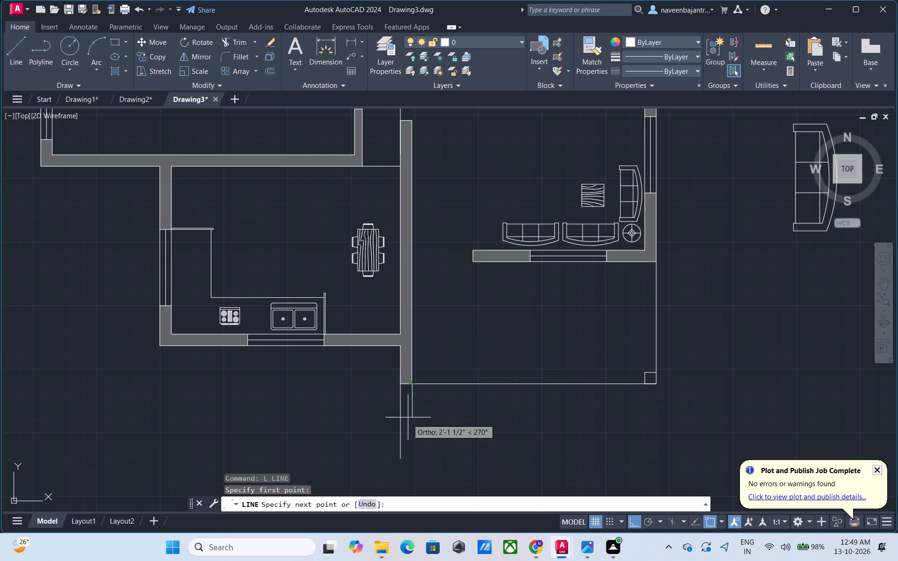
{"action": "left_click", "coordinate": [413, 467]}
{"action": "key", "text": "Escape"}
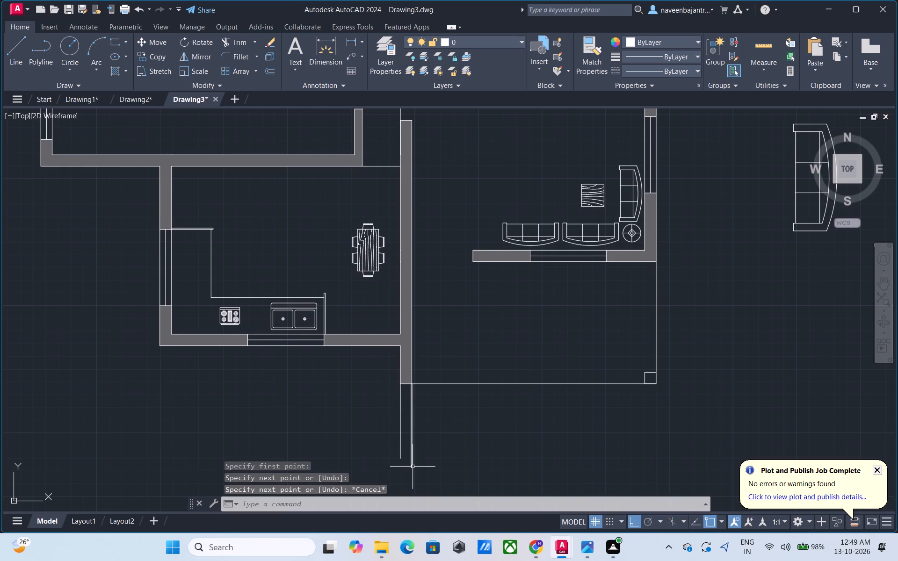
Draw a horizontal line from the first line's lower end across and beyond the second line.
{"action": "type", "text": "L"}
{"action": "key", "text": "space"}
{"action": "left_click", "coordinate": [399, 458]}
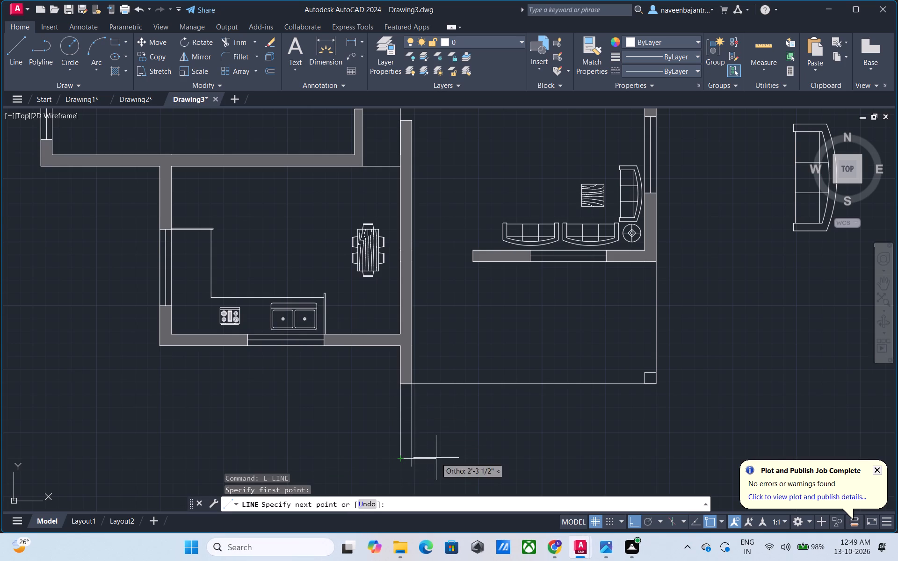
{"action": "left_click", "coordinate": [436, 458]}
{"action": "key", "text": "Escape"}
Trim the overhanging line ends at the bottom of the wall extension and the old end line between the wall faces.
{"action": "type", "text": "TR"}
{"action": "key", "text": "space"}
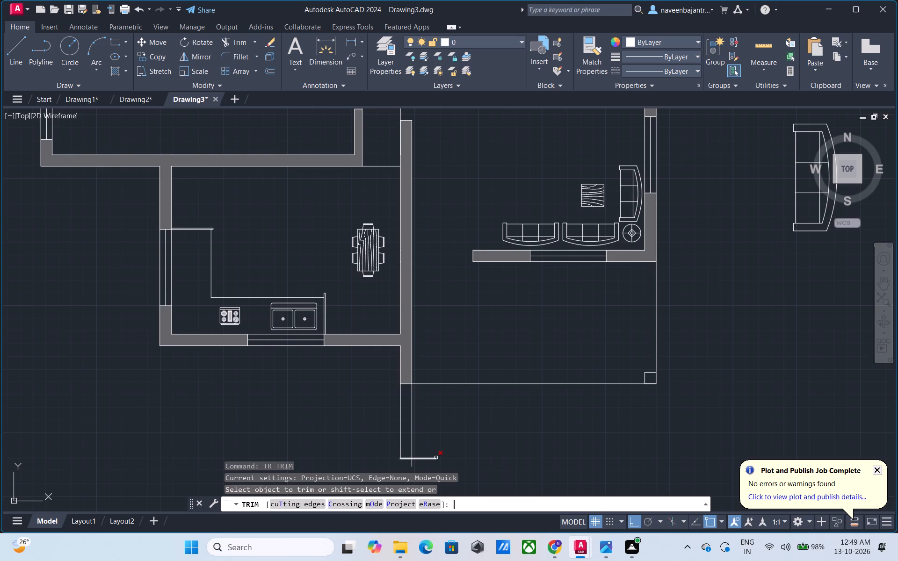
{"action": "left_click", "coordinate": [427, 458]}
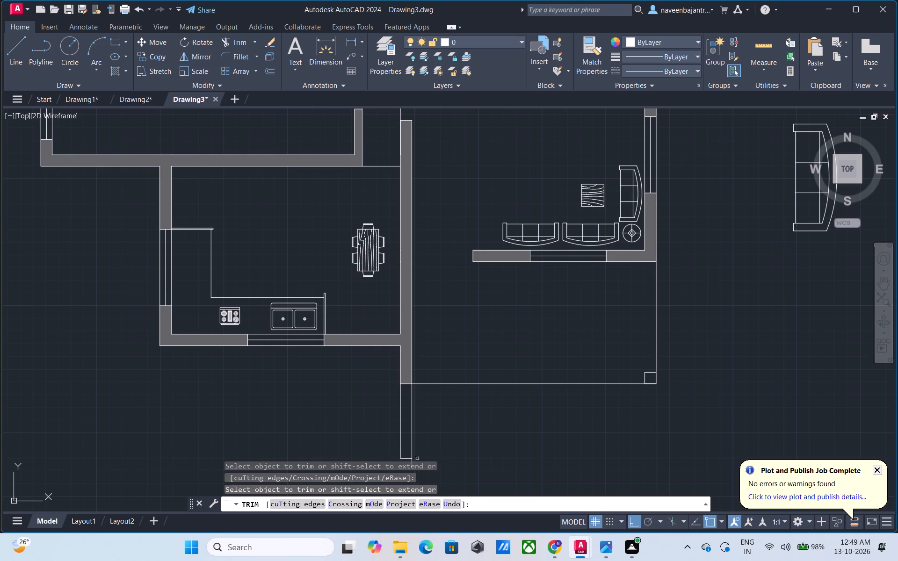
{"action": "middle_click_drag", "start_coordinate": [426, 451], "coordinate": [445, 406]}
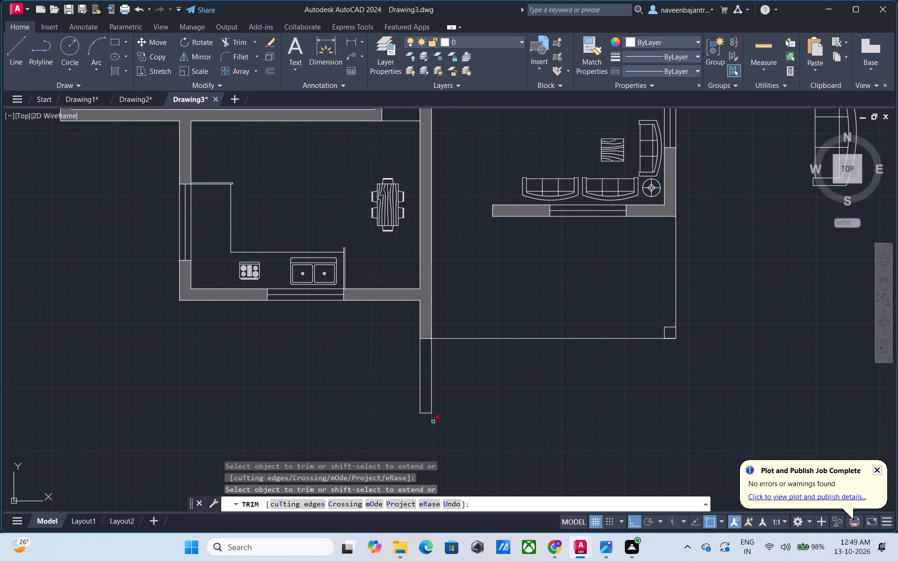
{"action": "left_click", "coordinate": [433, 422]}
{"action": "scroll", "coordinate": [426, 349], "scroll_direction": "up", "scroll_amount": 1}
{"action": "left_click", "coordinate": [424, 333]}
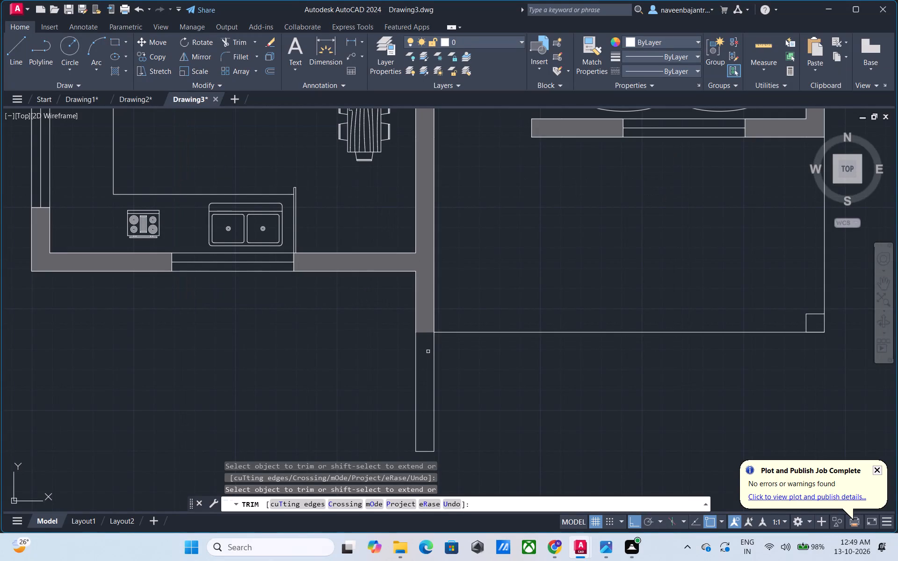
{"action": "key", "text": "Escape"}
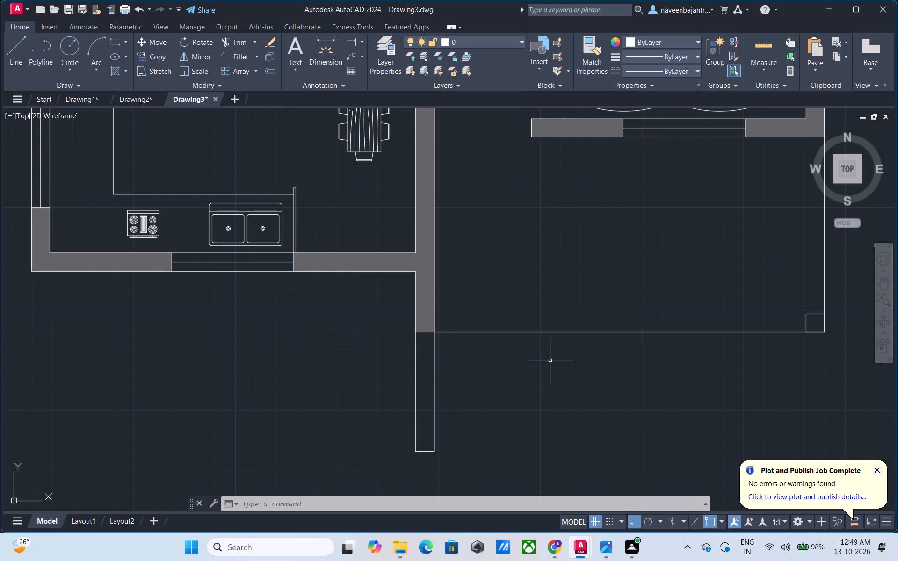
Draw a line about 4'-11 1/2" down from the front boundary, then horizontally across and past both faces of the wall extension.
{"action": "key", "text": "Escape"}
{"action": "type", "text": "L"}
{"action": "key", "text": "space"}
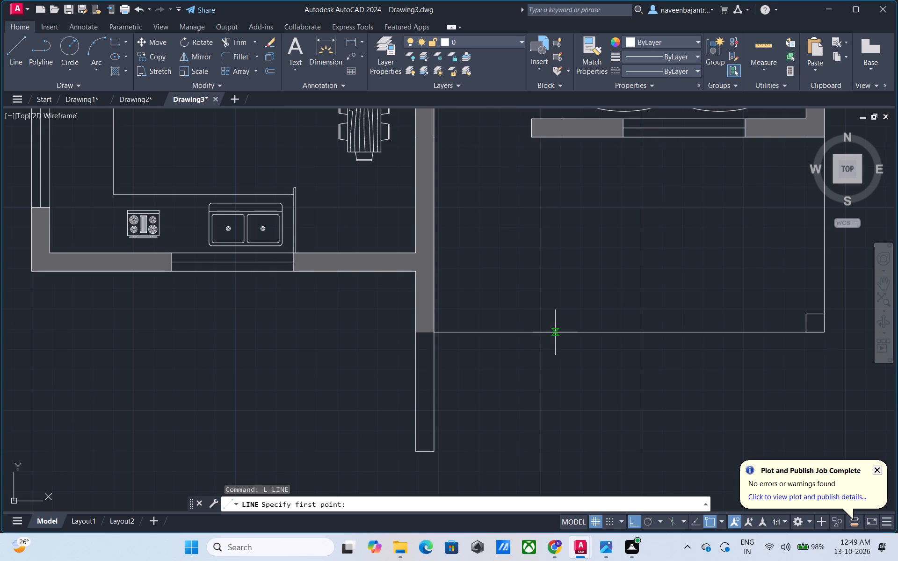
{"action": "left_click", "coordinate": [558, 332]}
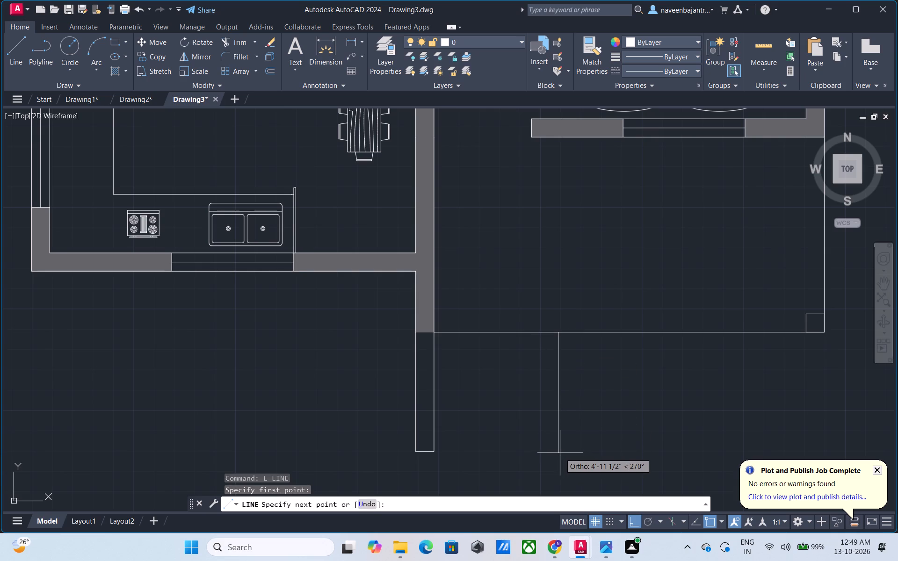
{"action": "left_click", "coordinate": [560, 453]}
{"action": "left_click", "coordinate": [397, 459]}
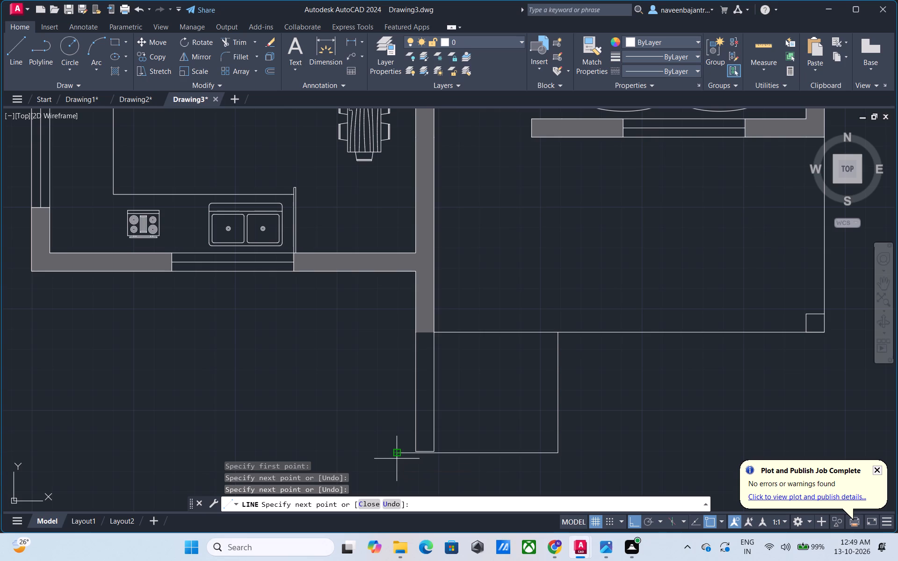
{"action": "key", "text": "Escape"}
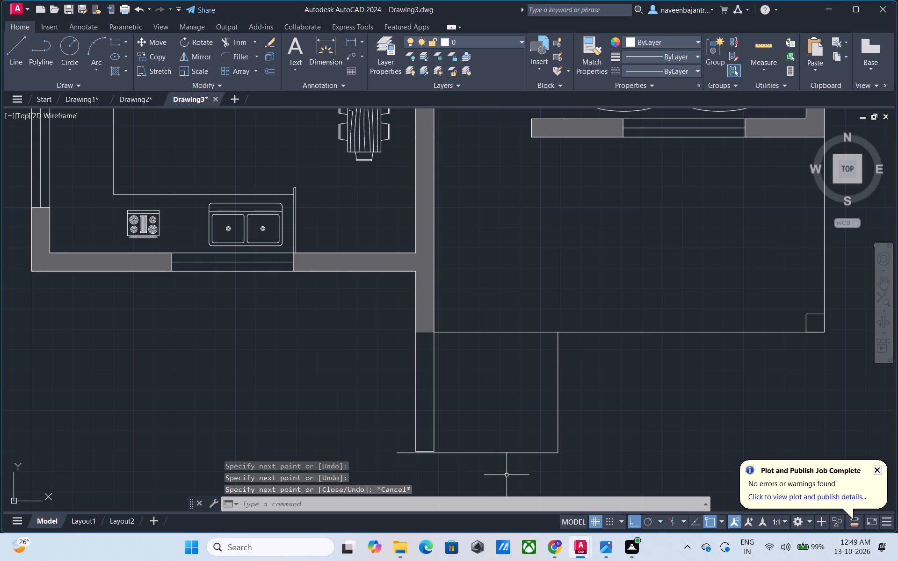
Trim away the short end line between the two faces of the wall extension.
{"action": "type", "text": "TR"}
{"action": "key", "text": "space"}
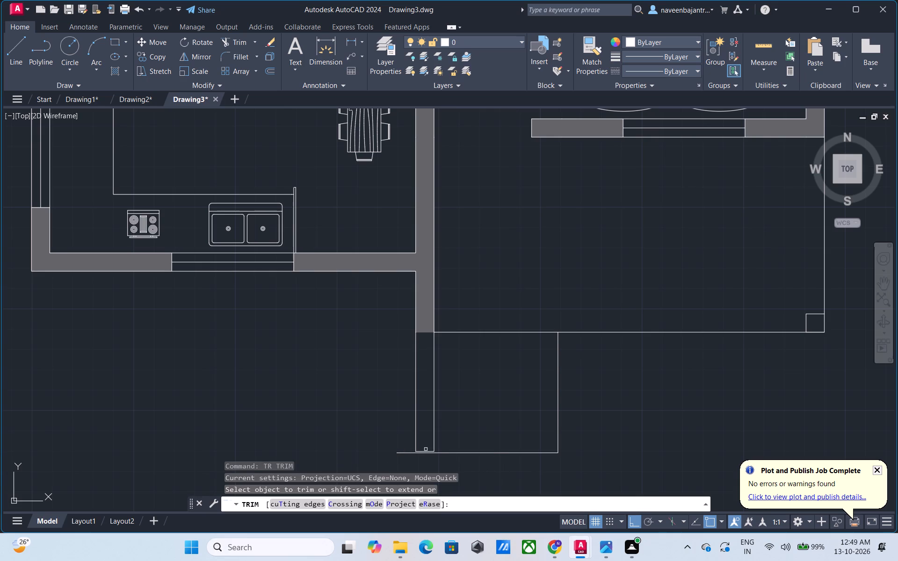
{"action": "left_click", "coordinate": [425, 451]}
{"action": "key", "text": "Escape"}
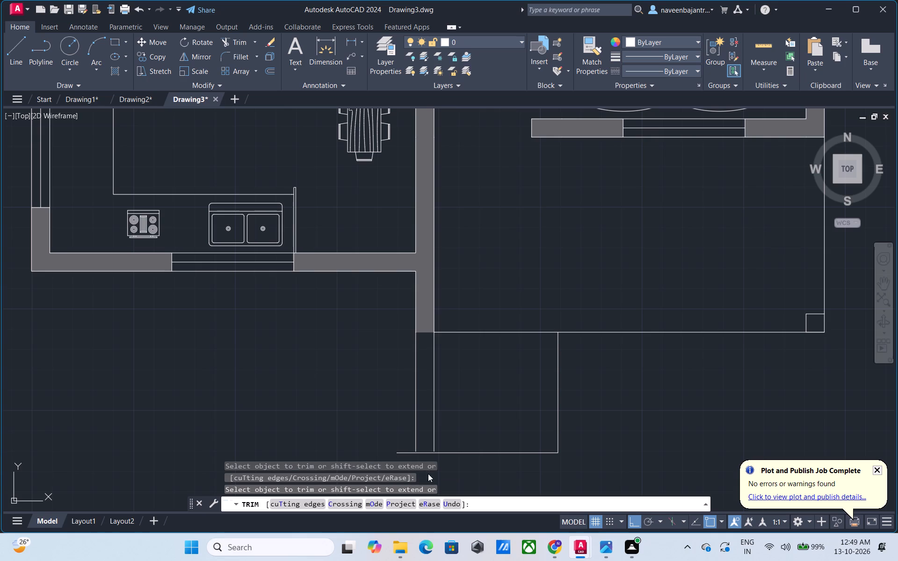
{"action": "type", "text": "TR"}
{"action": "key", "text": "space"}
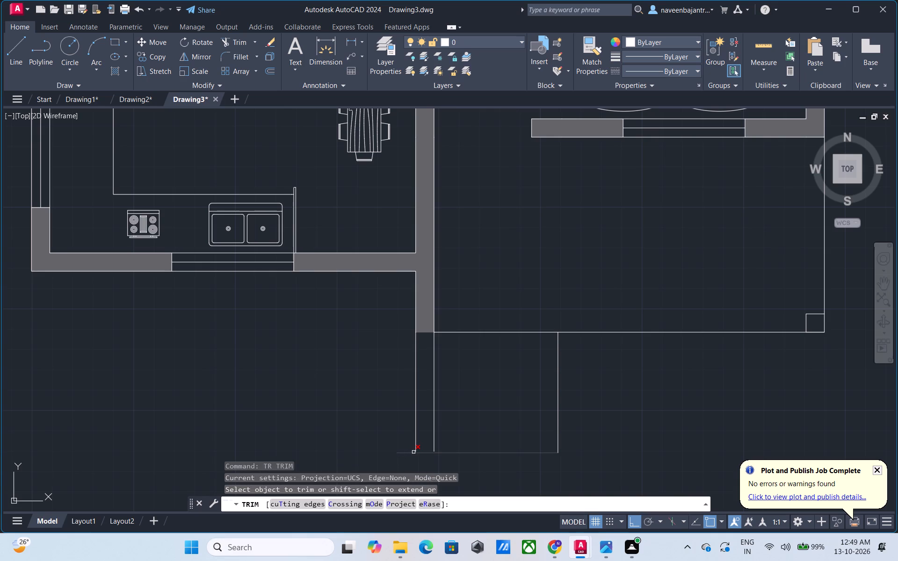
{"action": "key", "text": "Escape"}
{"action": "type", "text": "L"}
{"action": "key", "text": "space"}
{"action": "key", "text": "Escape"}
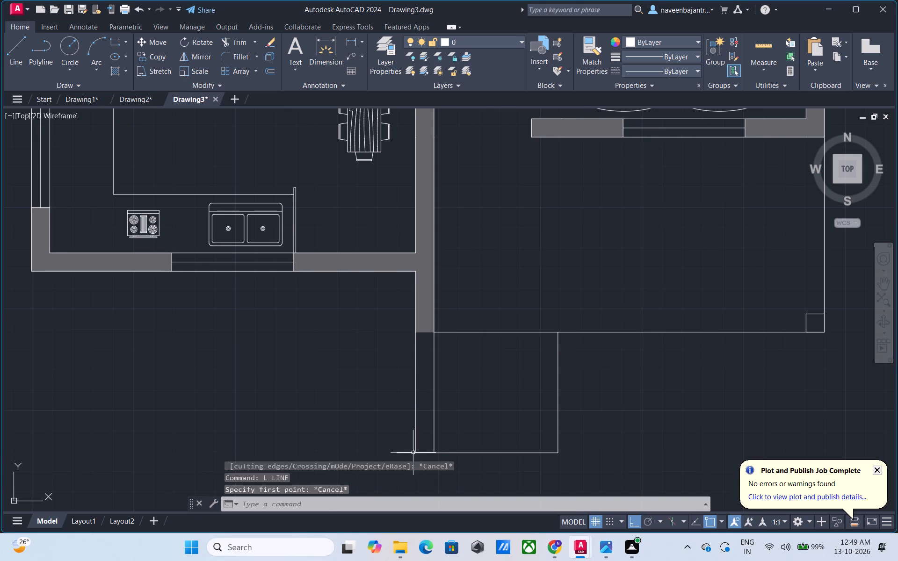
Extend both faces of the wall extension down to the new horizontal line.
{"action": "type", "text": "EX"}
{"action": "key", "text": "space"}
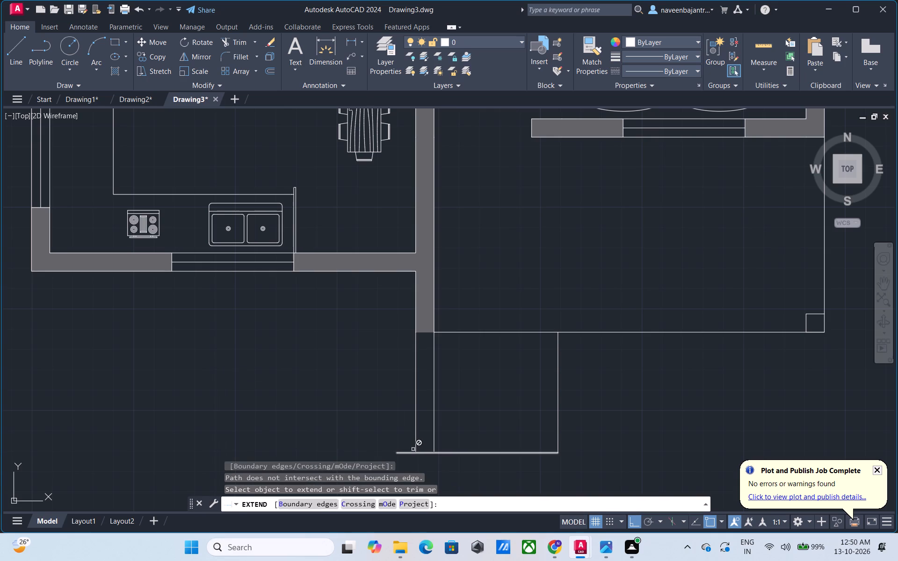
{"action": "left_click", "coordinate": [414, 442]}
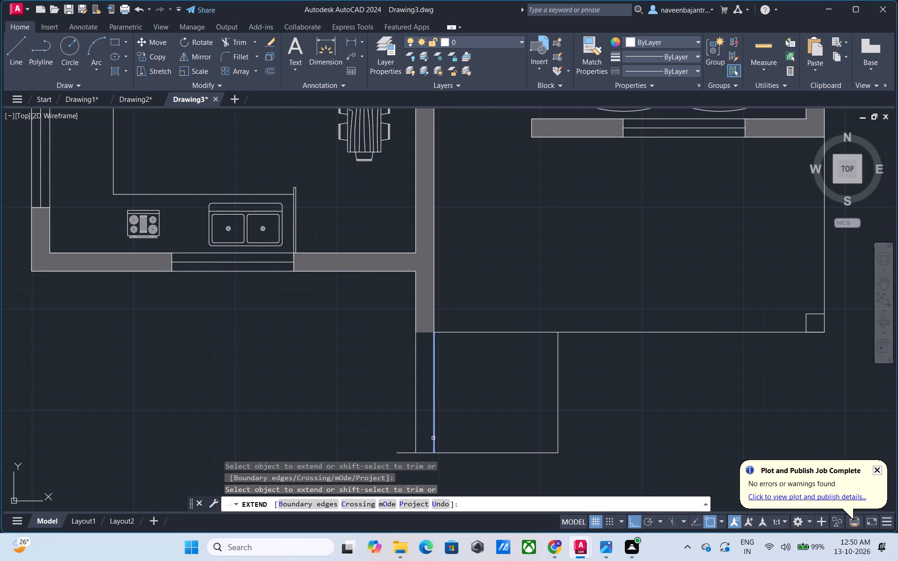
{"action": "left_click", "coordinate": [433, 438]}
{"action": "key", "text": "Escape"}
Trim the end of the horizontal line that overhangs the wall extension's outer face.
{"action": "type", "text": "TR"}
{"action": "key", "text": "space"}
{"action": "left_click", "coordinate": [407, 453]}
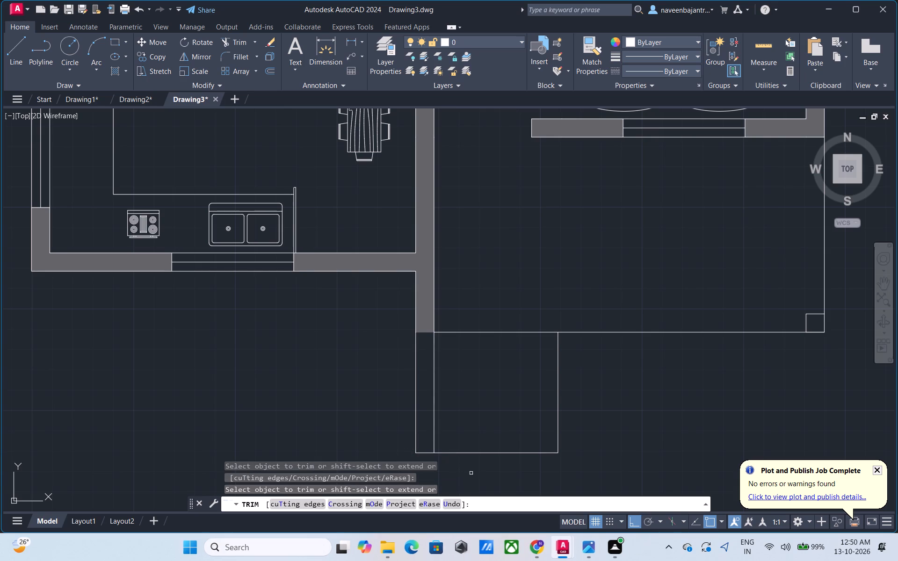
{"action": "key", "text": "Escape"}
Offset the bottom line upward five times in succession at 10" spacing to form the entrance step treads.
{"action": "middle_click_drag", "start_coordinate": [483, 420], "coordinate": [419, 385]}
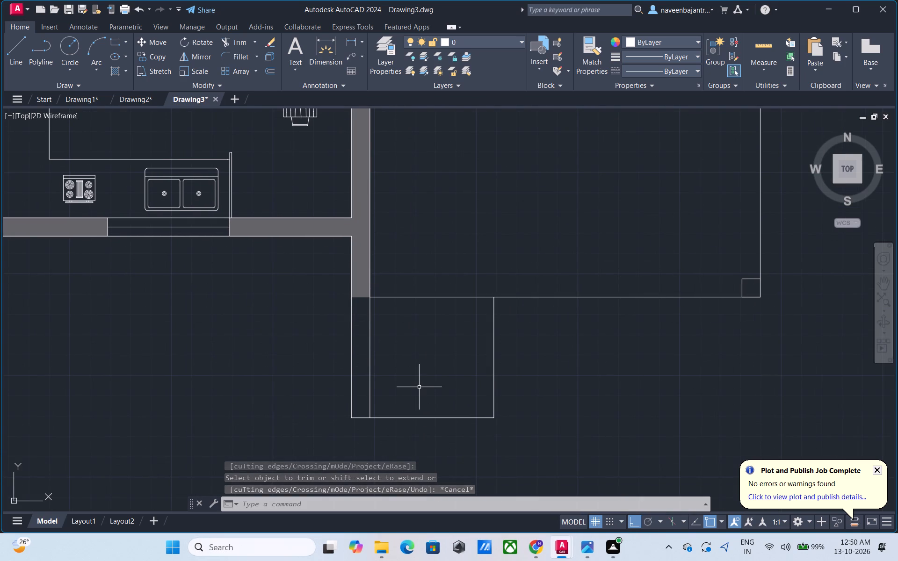
{"action": "type", "text": "O 10\""}
{"action": "key", "text": "Return"}
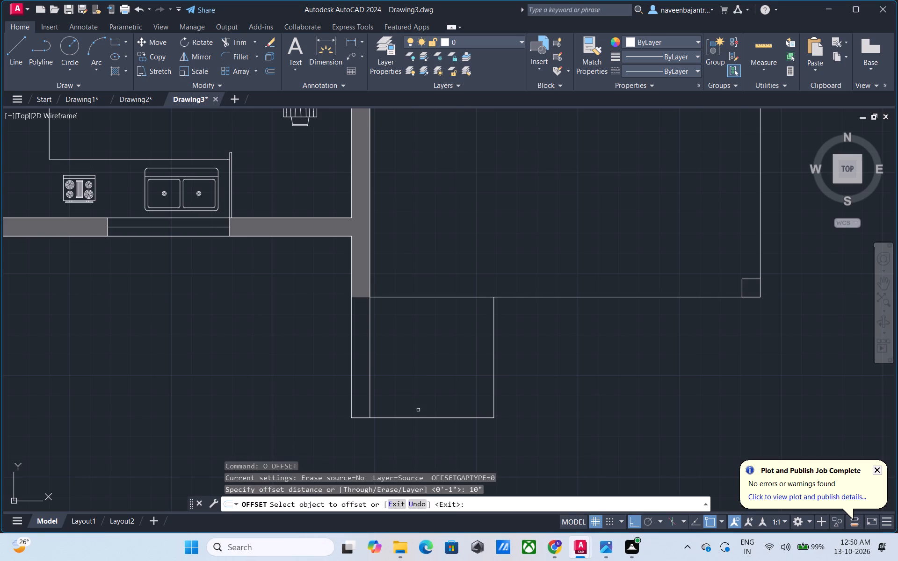
{"action": "left_click", "coordinate": [419, 417]}
{"action": "left_click", "coordinate": [419, 407]}
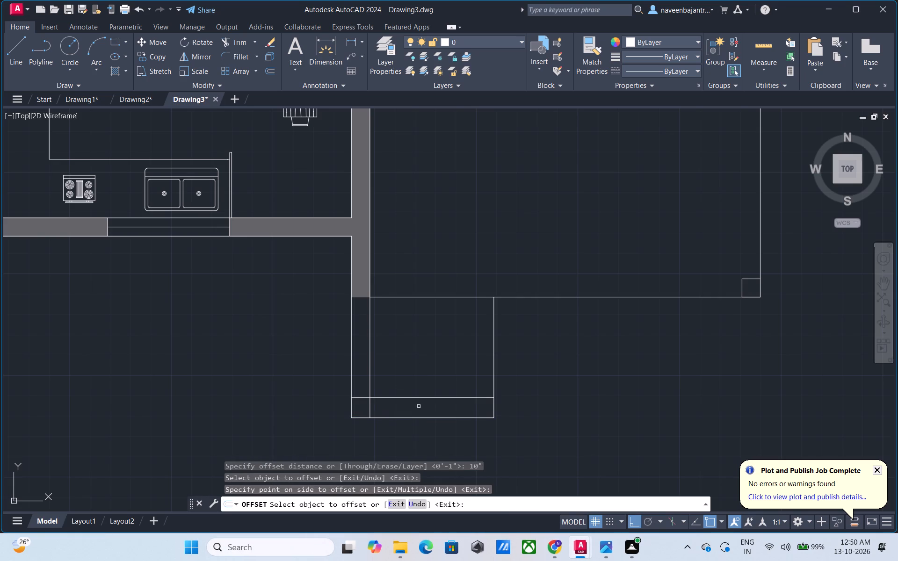
{"action": "left_click_drag", "start_coordinate": [420, 398], "coordinate": [422, 393]}
{"action": "left_click", "coordinate": [424, 382]}
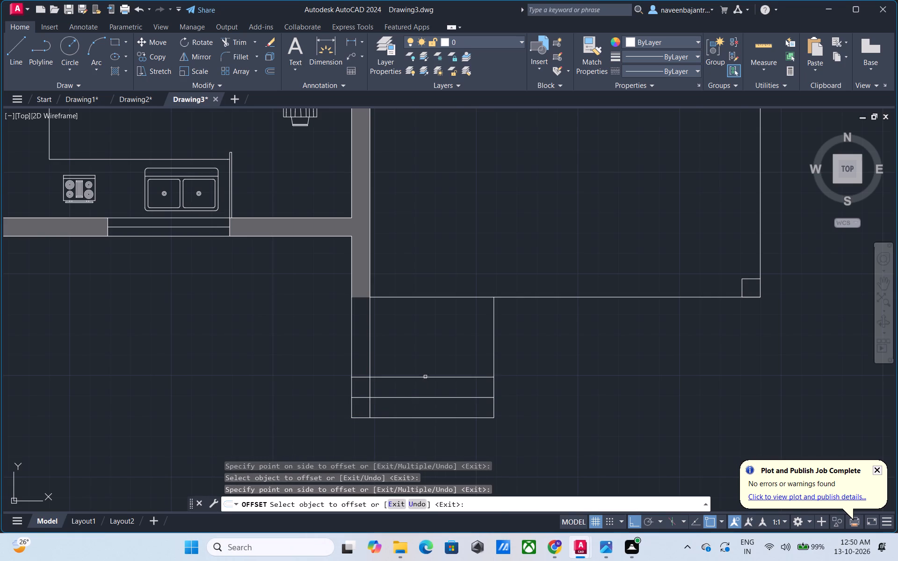
{"action": "left_click", "coordinate": [425, 376]}
{"action": "left_click", "coordinate": [427, 365]}
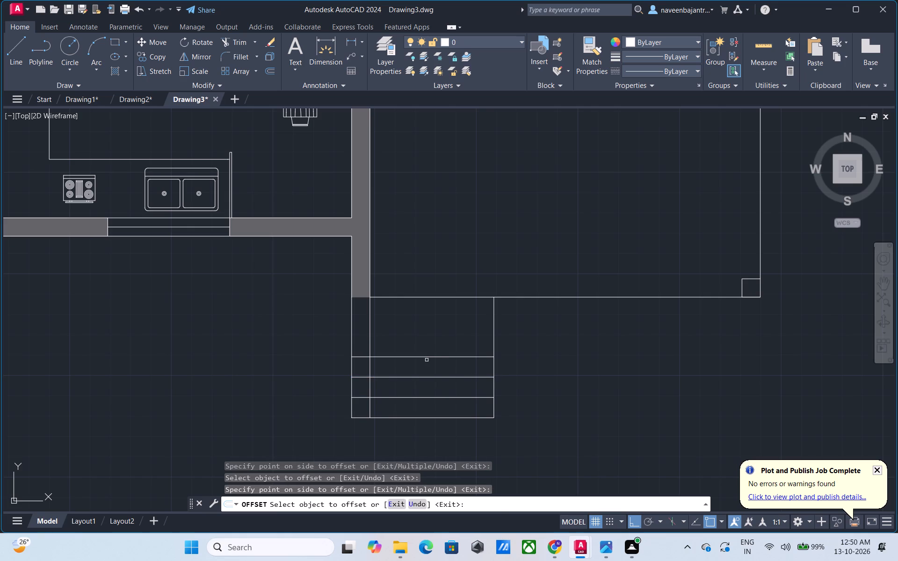
{"action": "left_click", "coordinate": [428, 358]}
{"action": "left_click", "coordinate": [432, 347]}
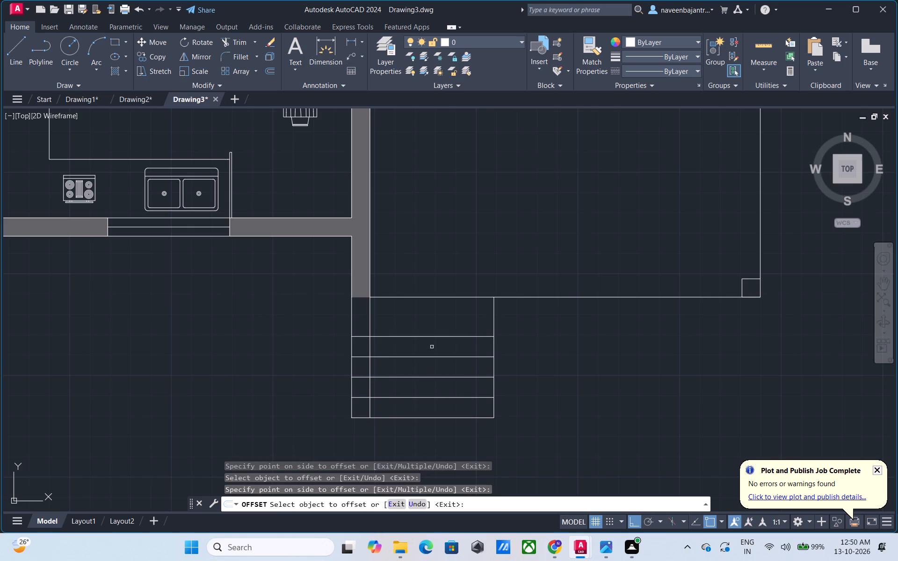
{"action": "left_click", "coordinate": [433, 337]}
{"action": "left_click", "coordinate": [435, 327]}
{"action": "key", "text": "Escape"}
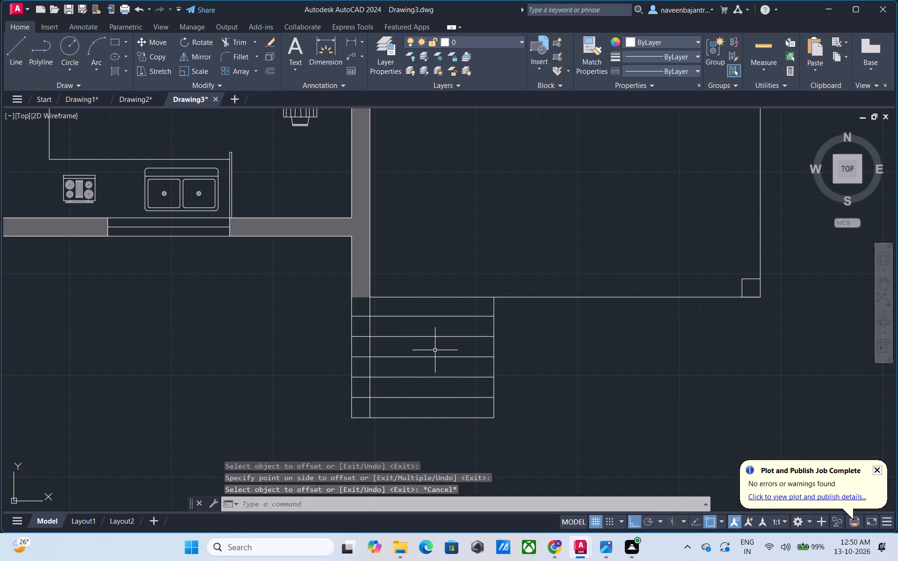
Trim the five tread line segments that cross the inside of the wall extension.
{"action": "type", "text": "TR"}
{"action": "key", "text": "space"}
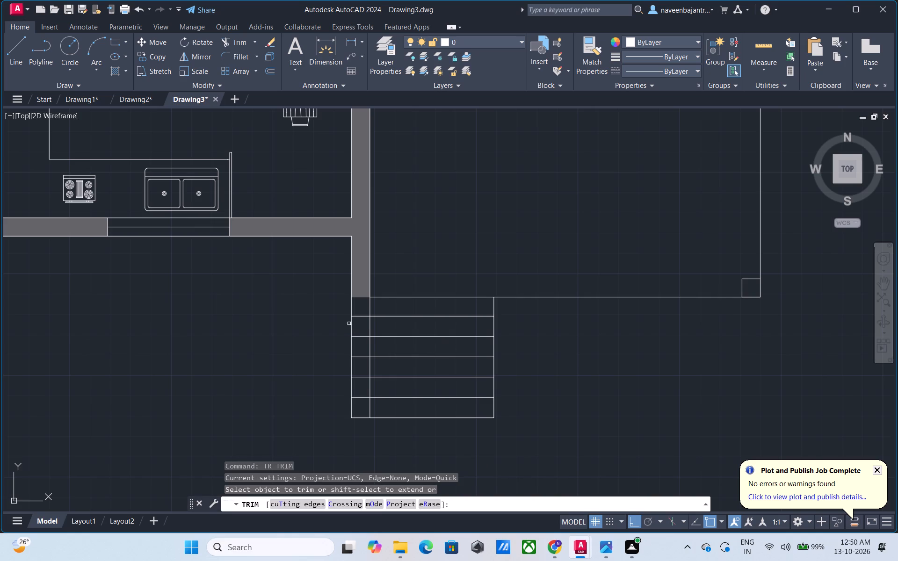
{"action": "left_click", "coordinate": [363, 318]}
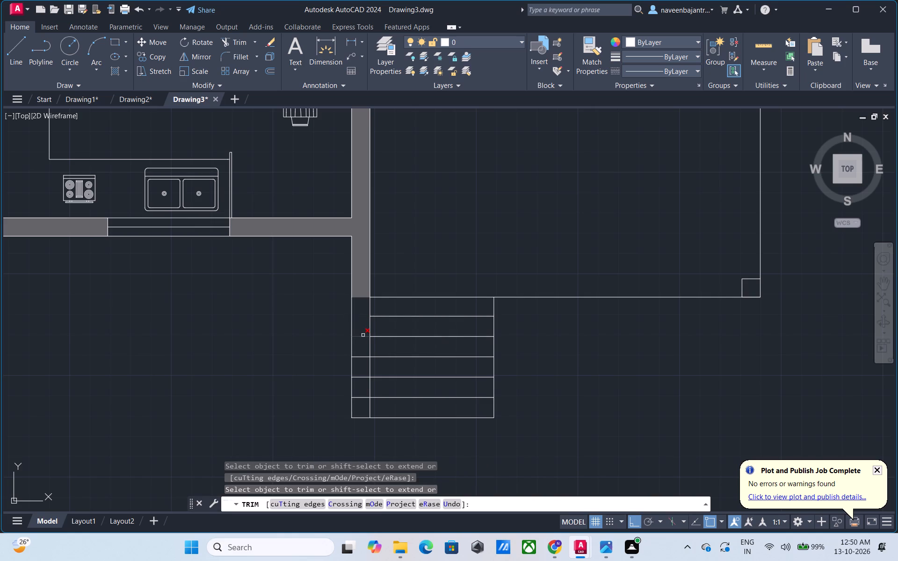
{"action": "left_click", "coordinate": [363, 335]}
{"action": "left_click", "coordinate": [362, 357]}
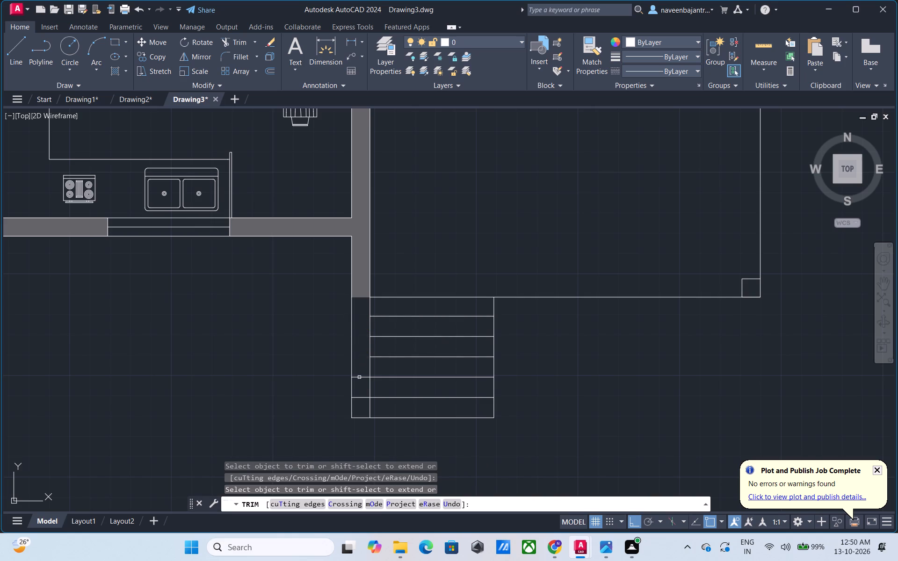
{"action": "left_click", "coordinate": [359, 377]}
{"action": "left_click", "coordinate": [359, 397]}
{"action": "key", "text": "Escape"}
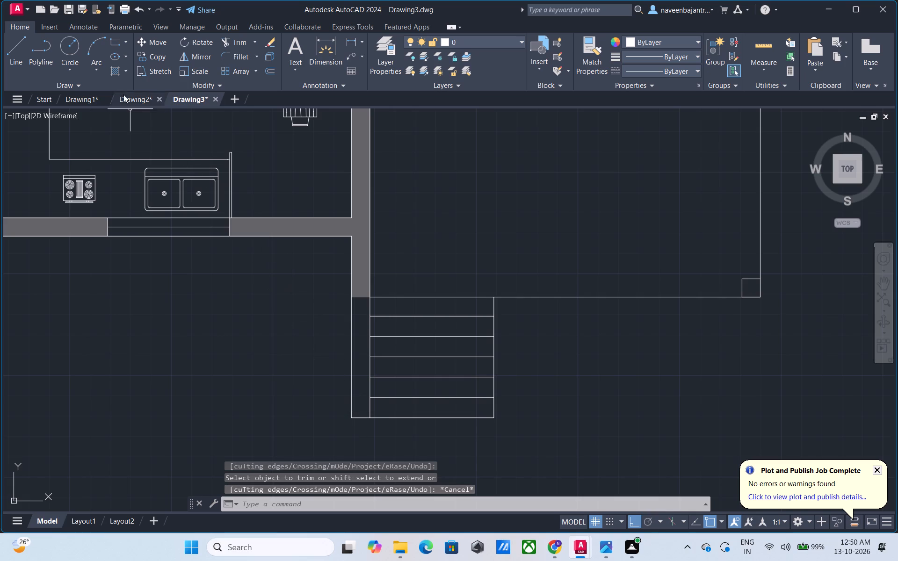
Hatch the central wall extension with the SOLID pattern in grey 99,100,102.
{"action": "left_click", "coordinate": [114, 74]}
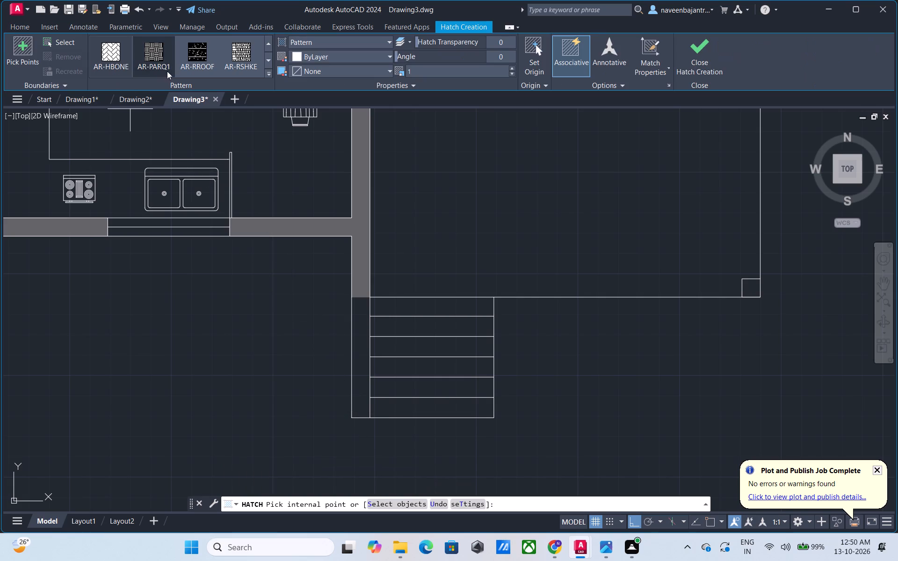
{"action": "scroll", "coordinate": [153, 55], "scroll_direction": "up", "scroll_amount": 12}
{"action": "left_click", "coordinate": [111, 58]}
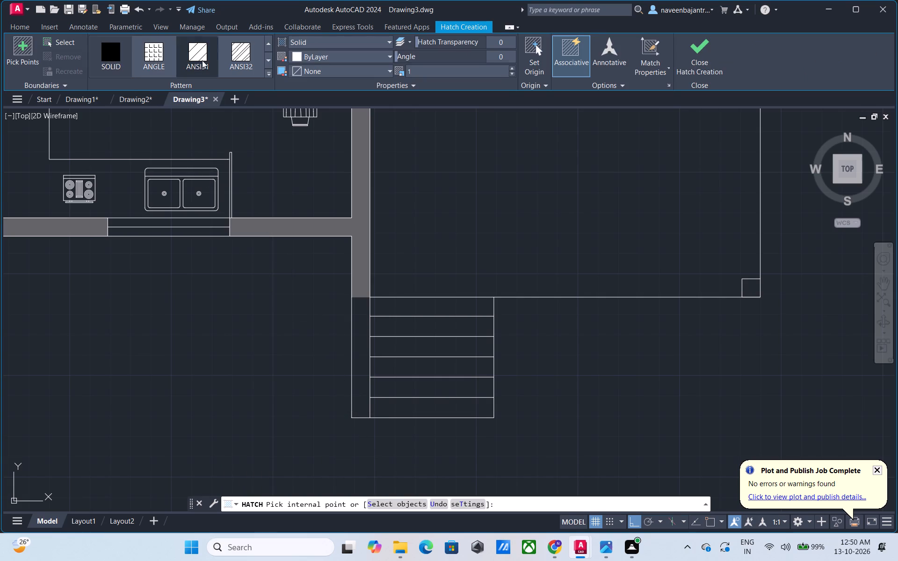
{"action": "left_click", "coordinate": [300, 58]}
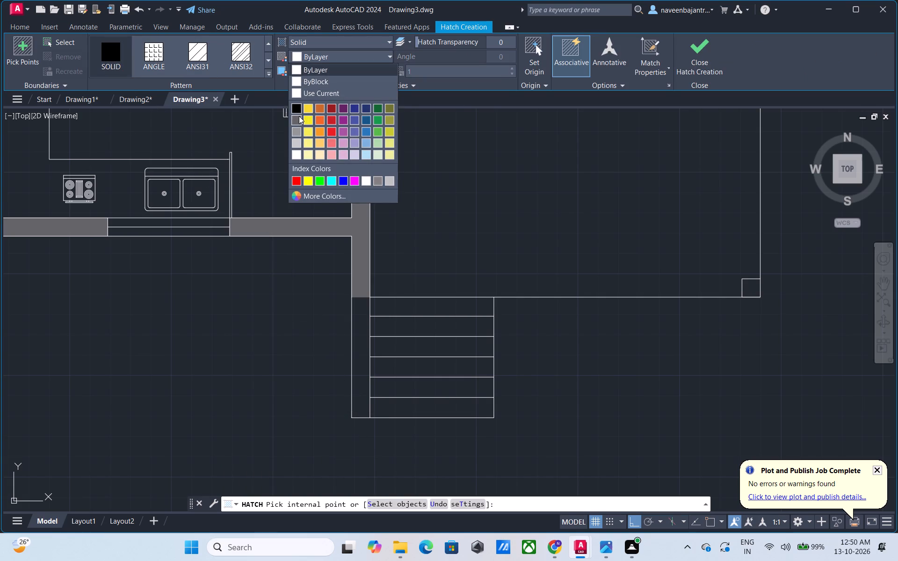
{"action": "left_click", "coordinate": [297, 119]}
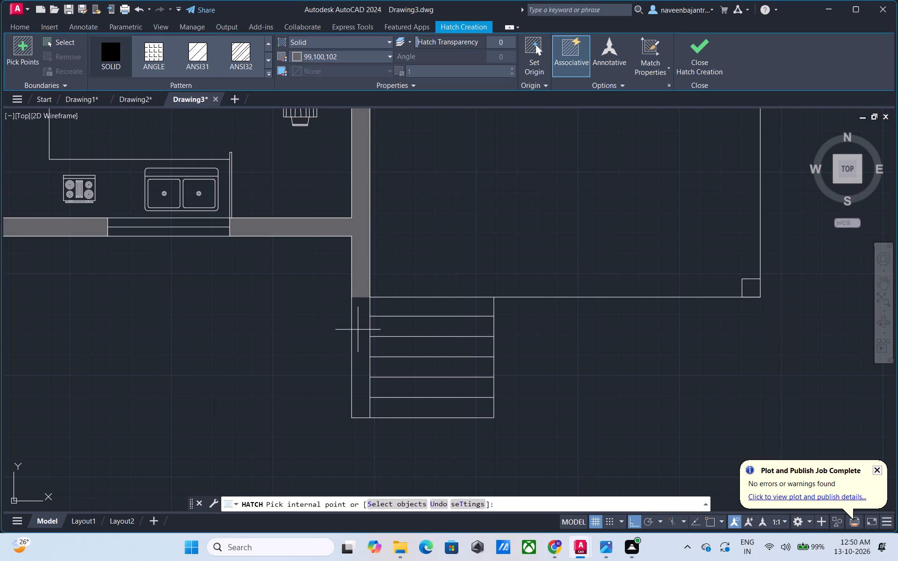
{"action": "left_click", "coordinate": [362, 343]}
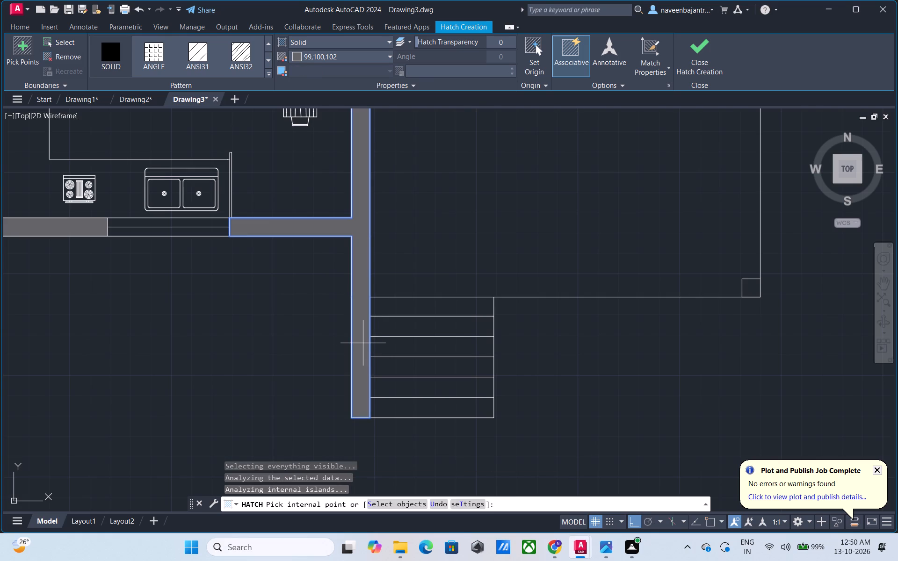
{"action": "key", "text": "Escape"}
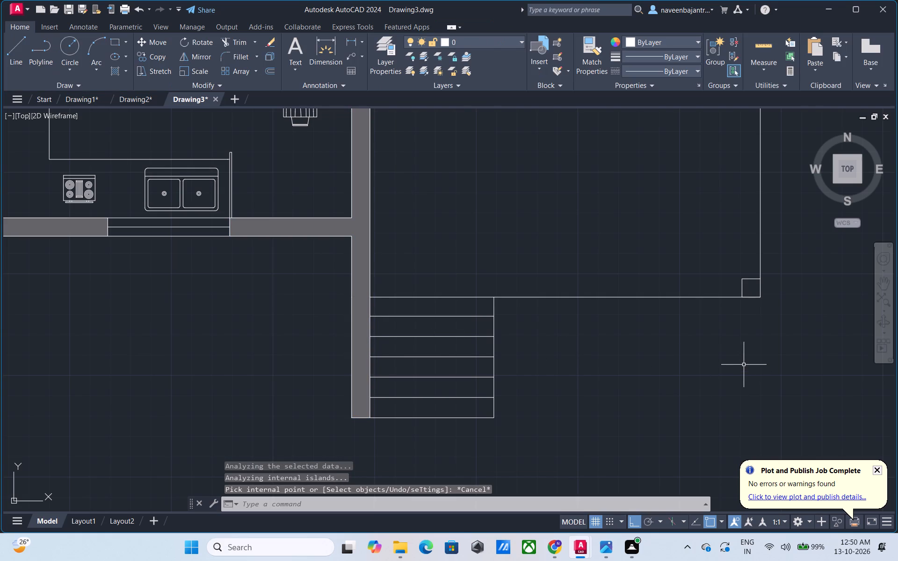
Hatch the small square column at the porch's lower-right corner with the SOLID pattern in grey 99,100,102.
{"action": "scroll", "coordinate": [743, 364], "scroll_direction": "down", "scroll_amount": 3}
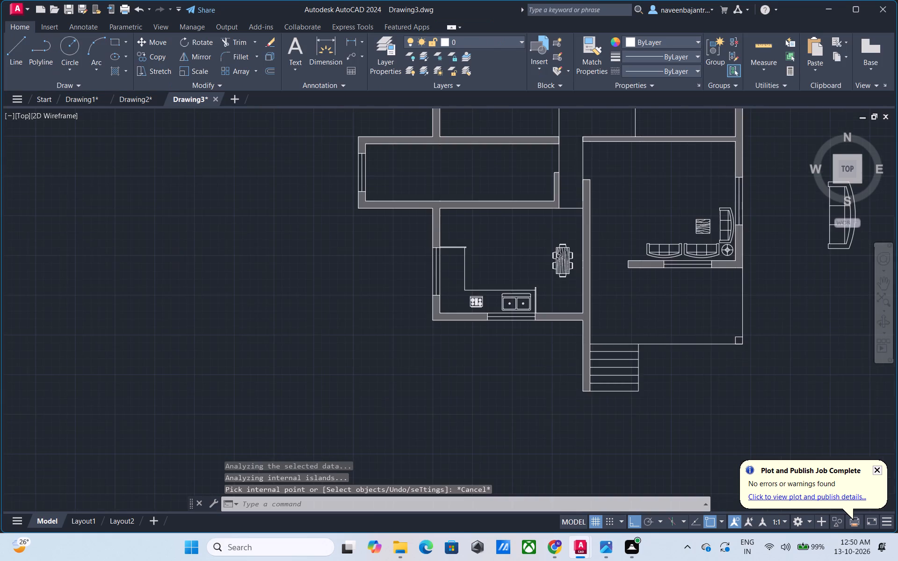
{"action": "middle_click_drag", "start_coordinate": [723, 381], "coordinate": [607, 462]}
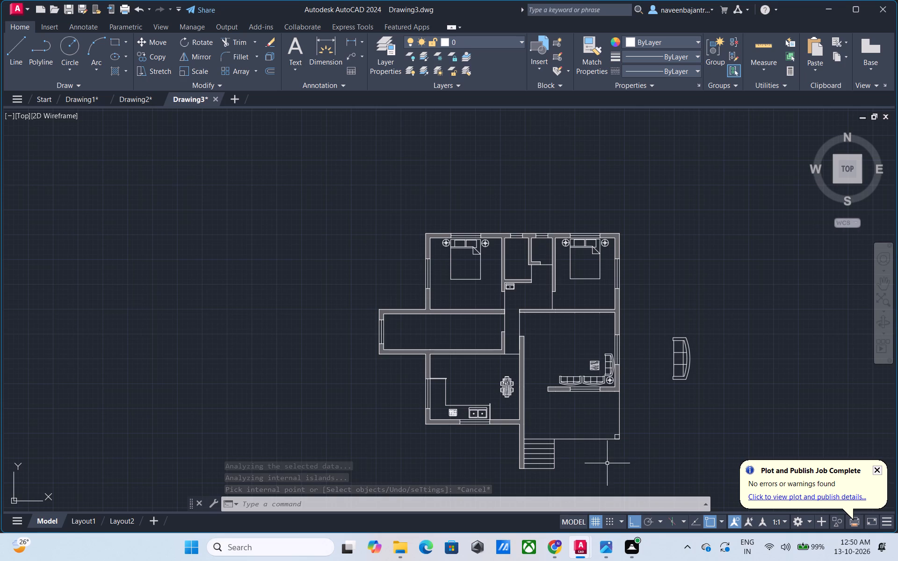
{"action": "middle_click_drag", "start_coordinate": [597, 468], "coordinate": [596, 433]}
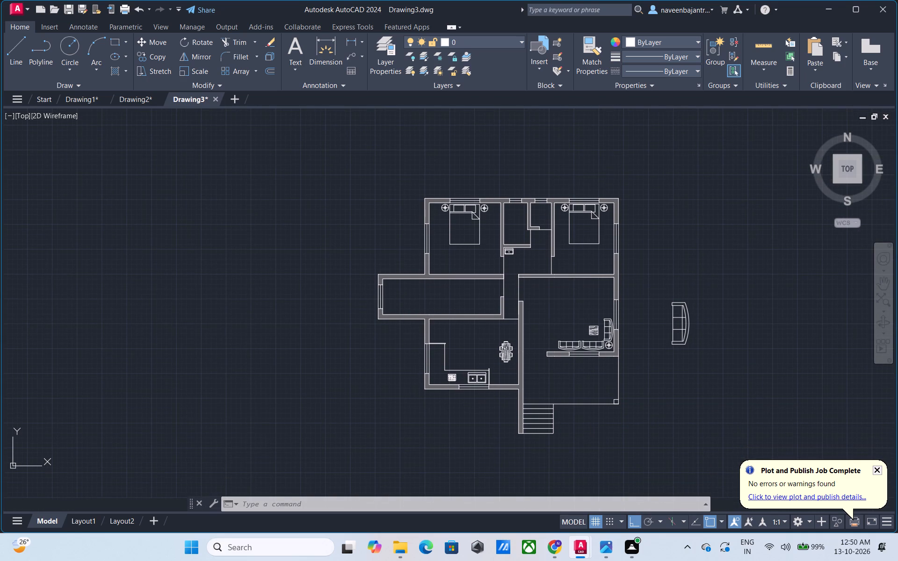
{"action": "scroll", "coordinate": [620, 396], "scroll_direction": "up", "scroll_amount": 3}
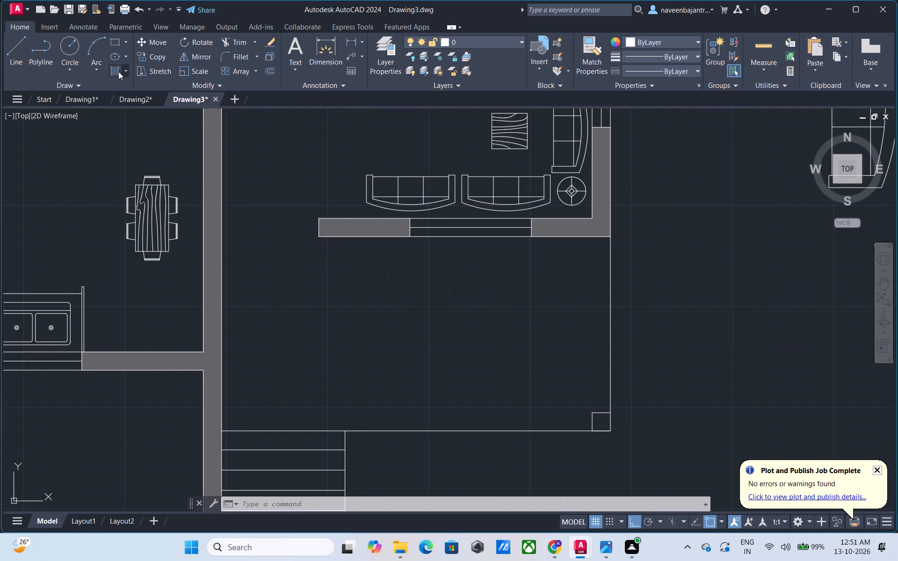
{"action": "left_click", "coordinate": [118, 72]}
{"action": "left_click", "coordinate": [102, 45]}
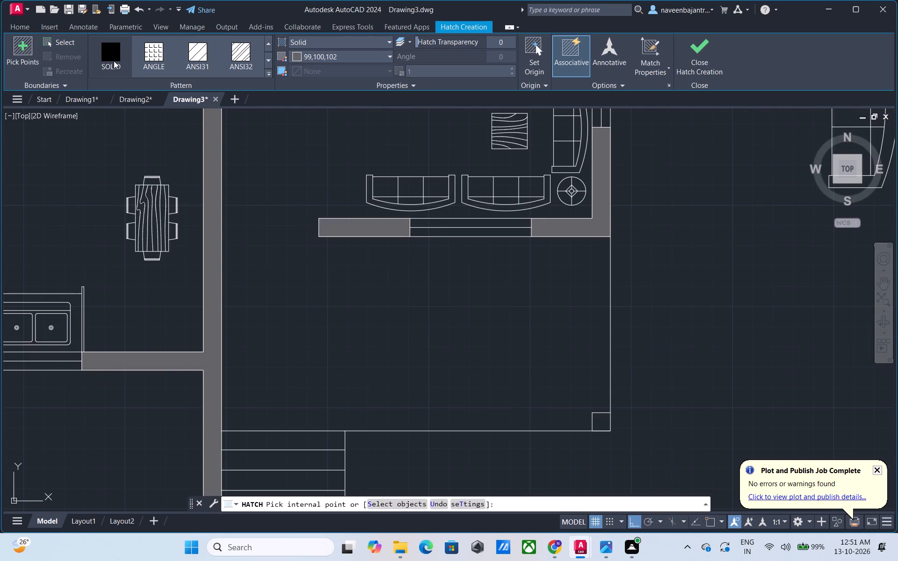
{"action": "left_click", "coordinate": [113, 58]}
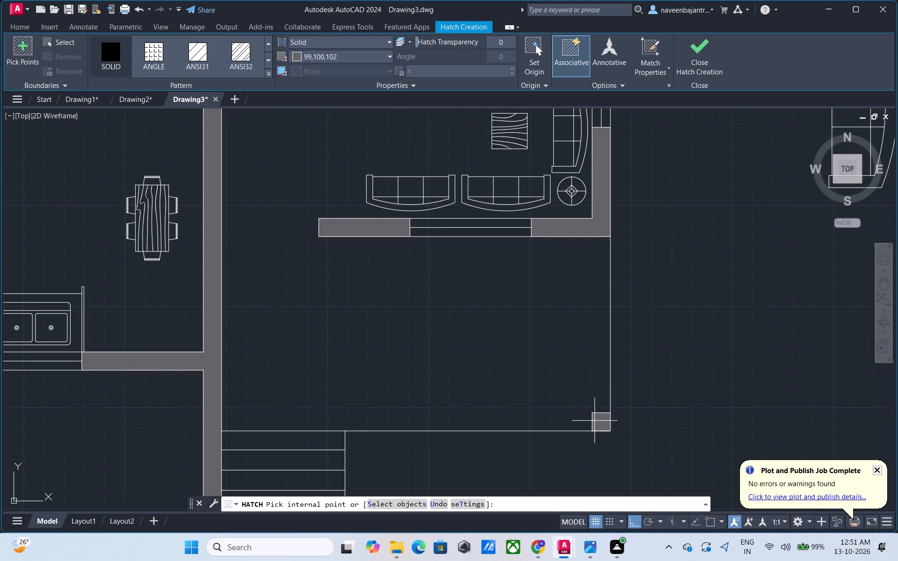
{"action": "left_click", "coordinate": [598, 422]}
{"action": "key", "text": "Escape"}
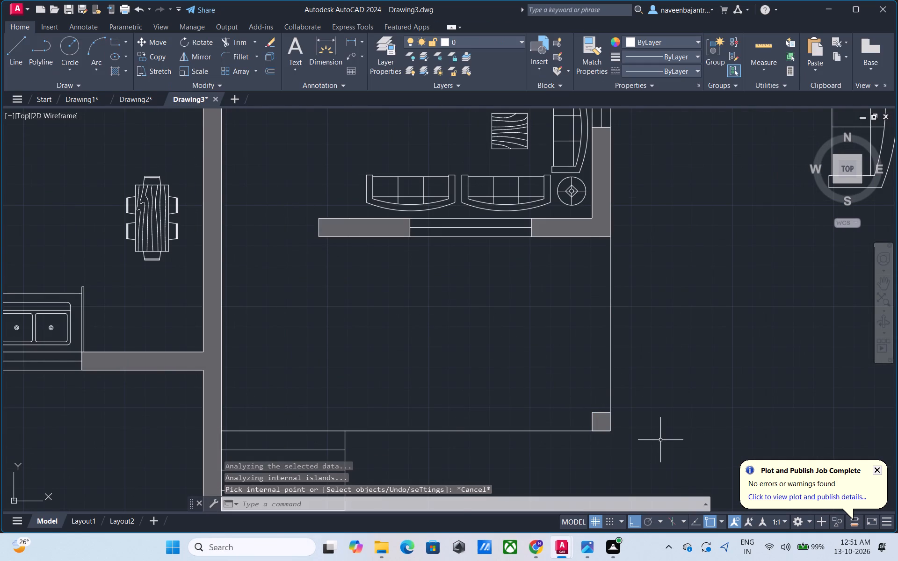
Erase the stray sofa block lying outside the plan beside the living room.
{"action": "scroll", "coordinate": [660, 440], "scroll_direction": "down", "scroll_amount": 4}
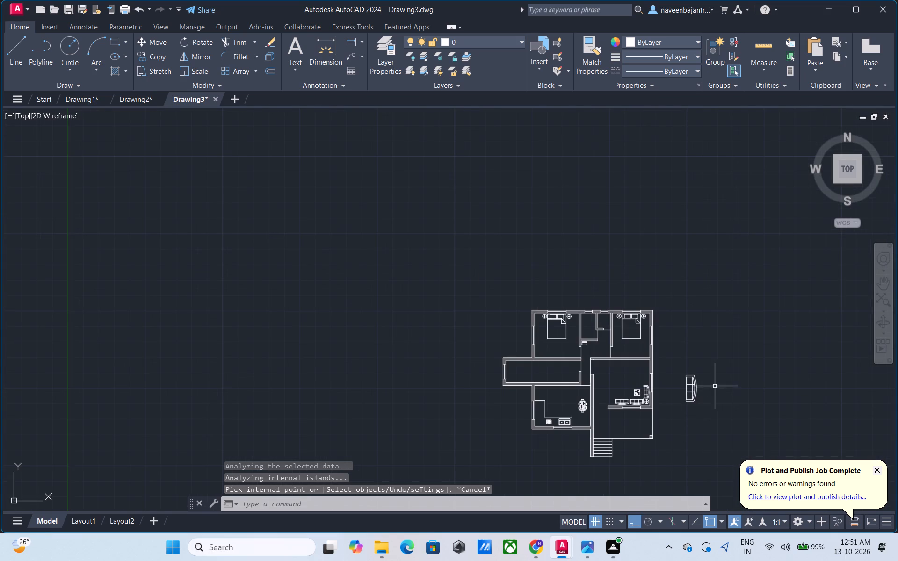
{"action": "left_click", "coordinate": [695, 396]}
{"action": "key", "text": "Delete"}
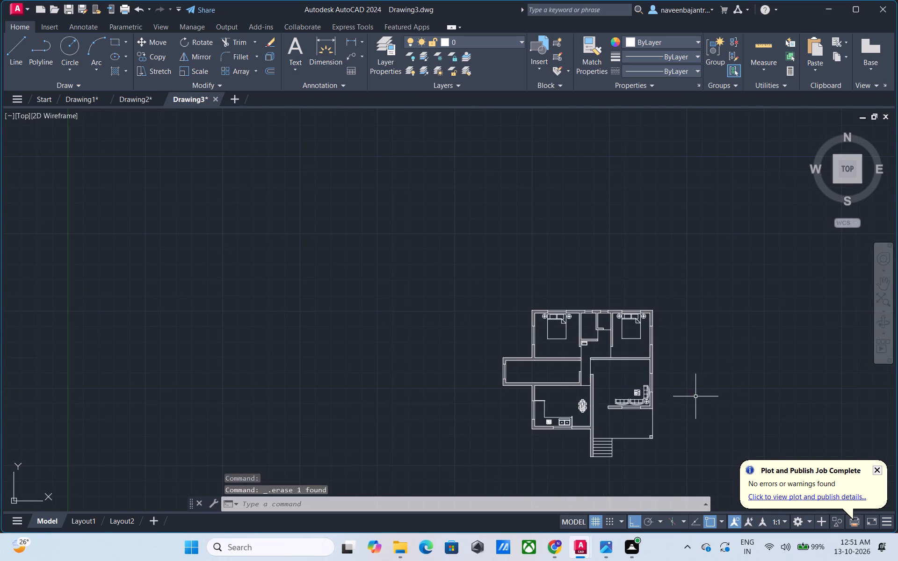
Insert the "Table - Rectangular Woodgrain 60 x 30 in." block from DesignCenter's Home - Space Planner.dwg into the empty space west of the plan.
{"action": "middle_click_drag", "start_coordinate": [681, 402], "coordinate": [669, 353]}
{"action": "scroll", "coordinate": [666, 349], "scroll_direction": "up", "scroll_amount": 2}
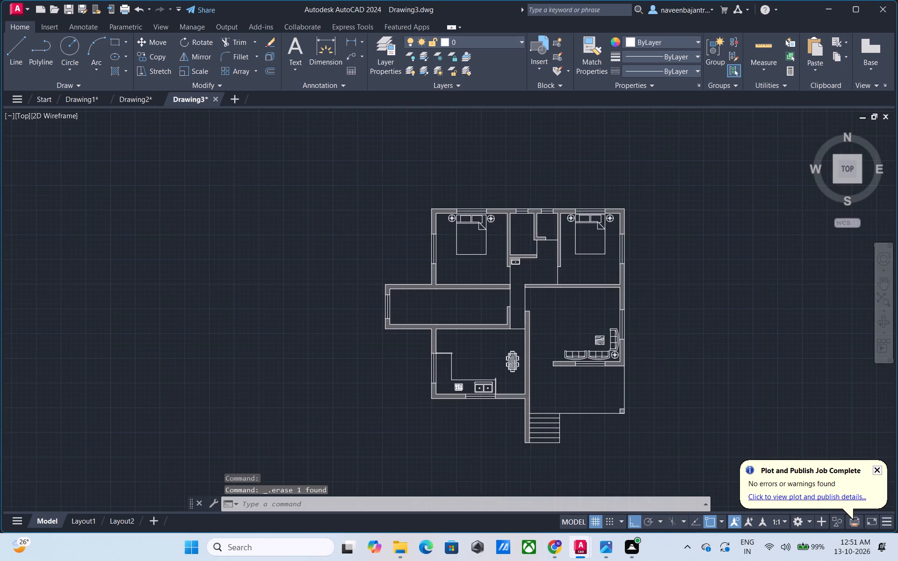
{"action": "middle_click_drag", "start_coordinate": [656, 358], "coordinate": [680, 342]}
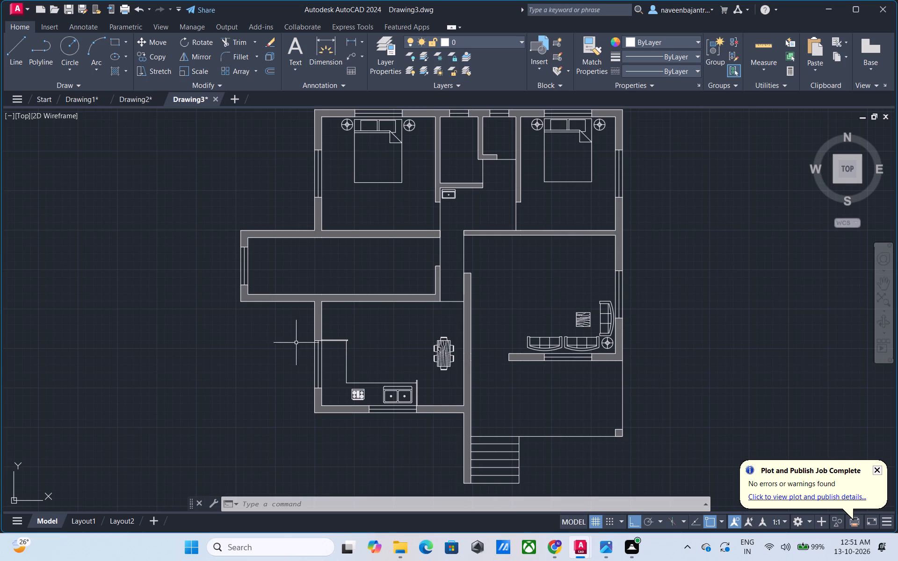
{"action": "type", "text": "DC"}
{"action": "key", "text": "space"}
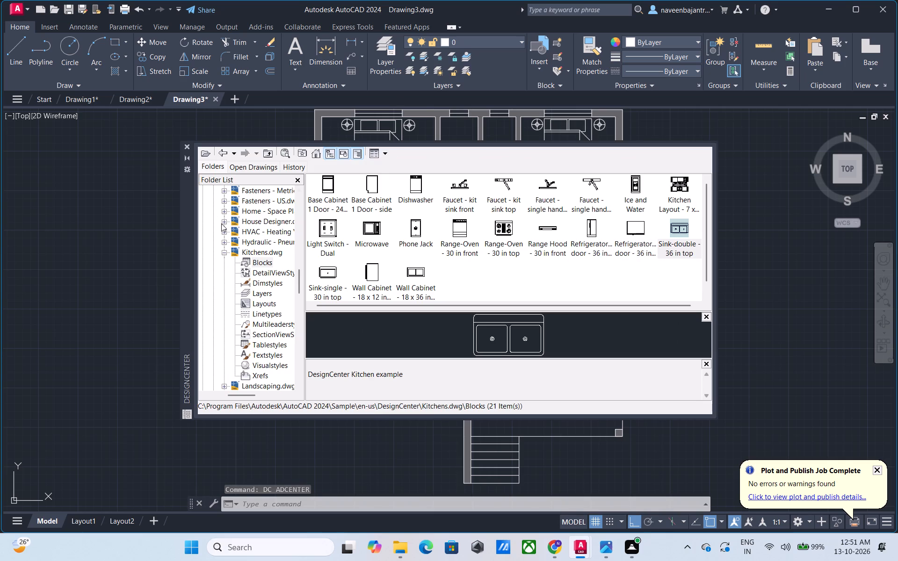
{"action": "left_click", "coordinate": [223, 149]}
{"action": "left_click", "coordinate": [221, 152]}
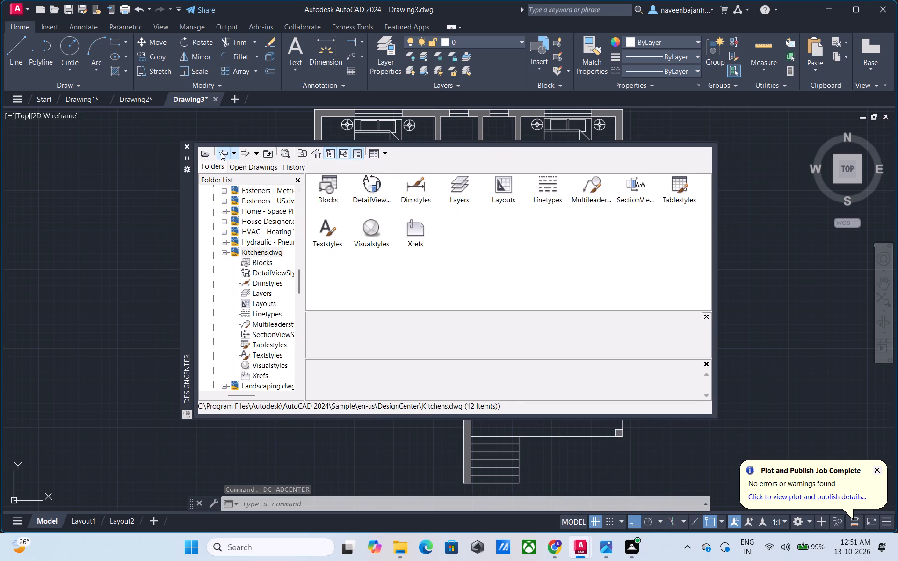
{"action": "double_click", "coordinate": [638, 189]}
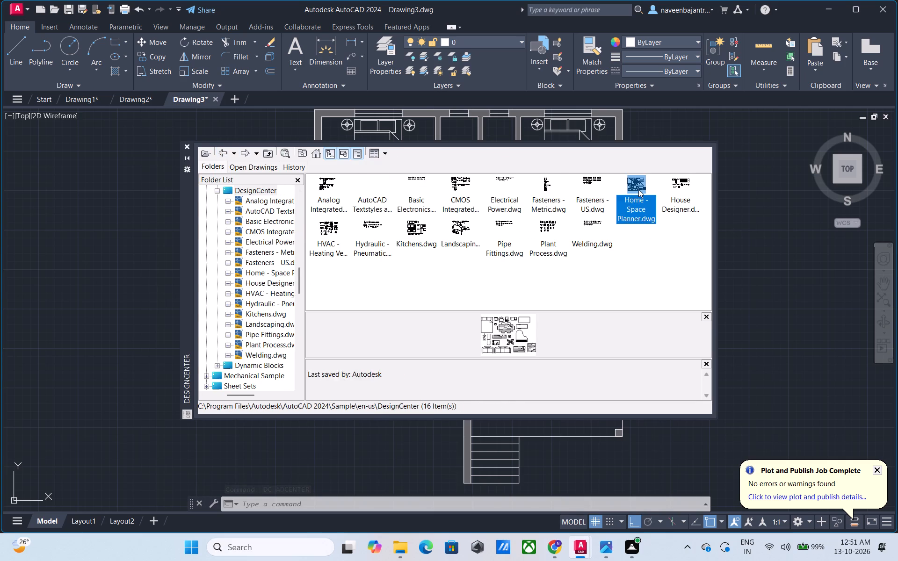
{"action": "double_click", "coordinate": [321, 188]}
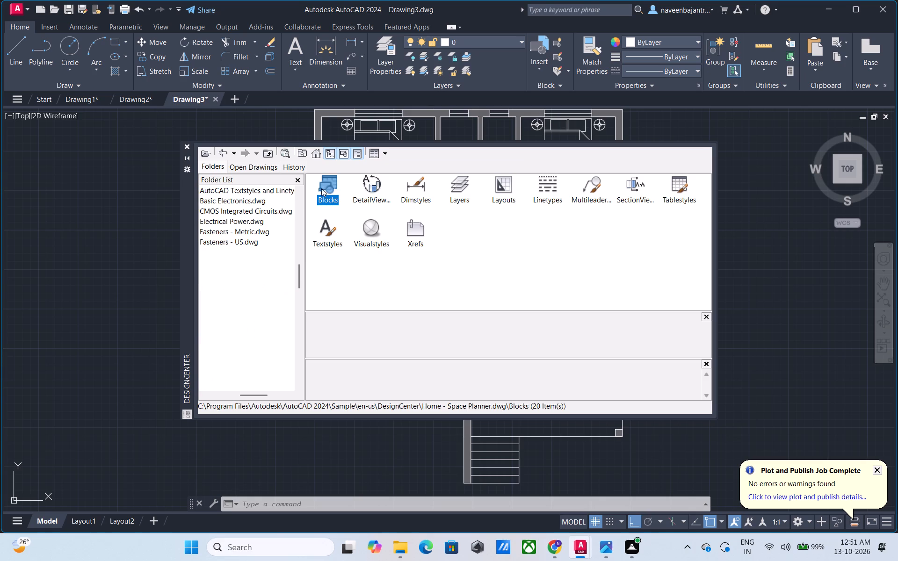
{"action": "left_click_drag", "start_coordinate": [679, 226], "coordinate": [560, 246]}
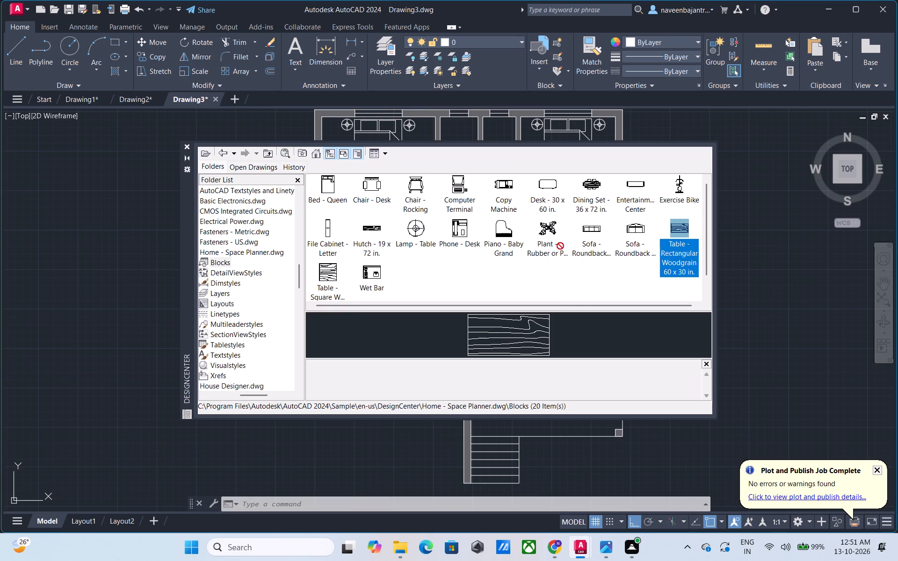
{"action": "left_click_drag", "start_coordinate": [560, 246], "coordinate": [55, 256]}
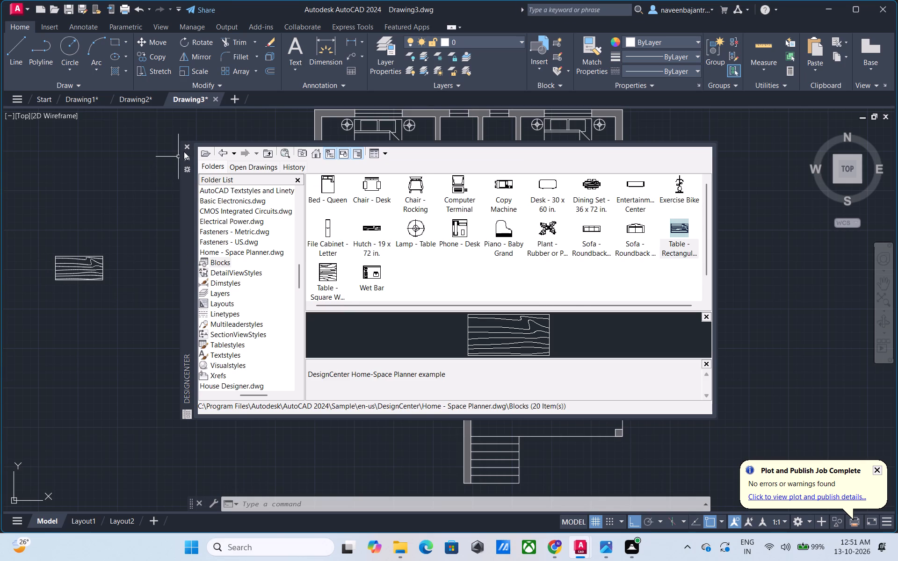
{"action": "left_click", "coordinate": [188, 146]}
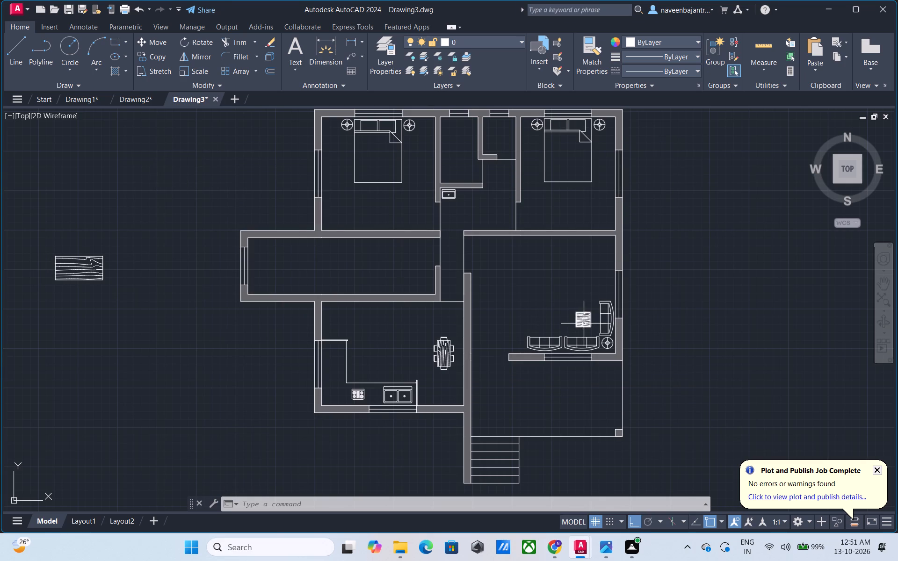
Move the square woodgrain table from the living room to the empty space west of the plan.
{"action": "left_click", "coordinate": [585, 323]}
{"action": "type", "text": "M"}
{"action": "key", "text": "space"}
{"action": "left_click_drag", "start_coordinate": [585, 323], "coordinate": [513, 323]}
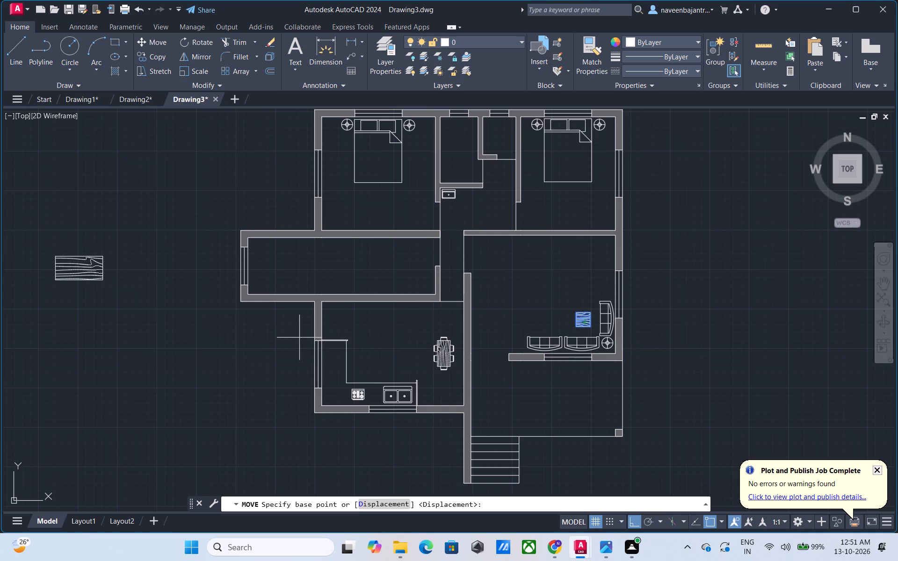
{"action": "left_click_drag", "start_coordinate": [591, 320], "coordinate": [148, 344]}
{"action": "left_click", "coordinate": [43, 380]}
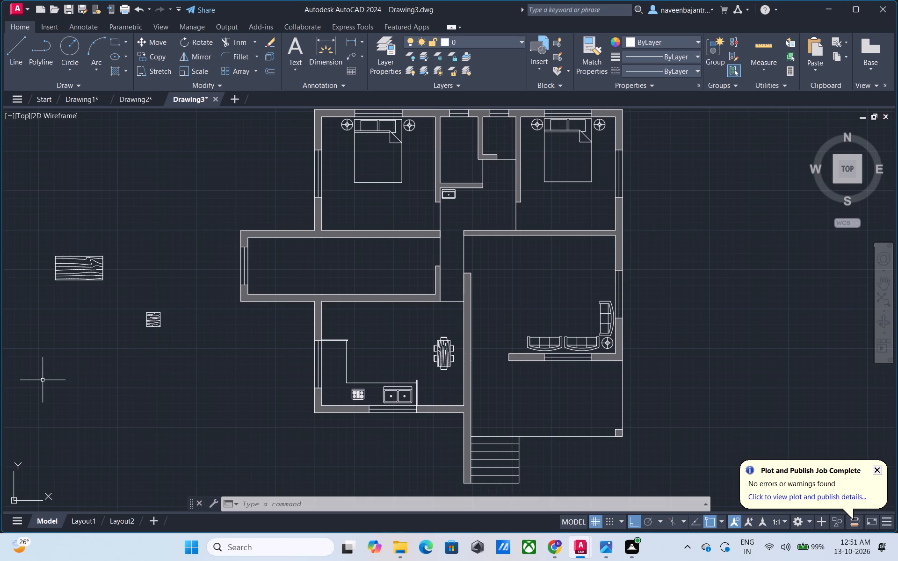
{"action": "key", "text": "Escape"}
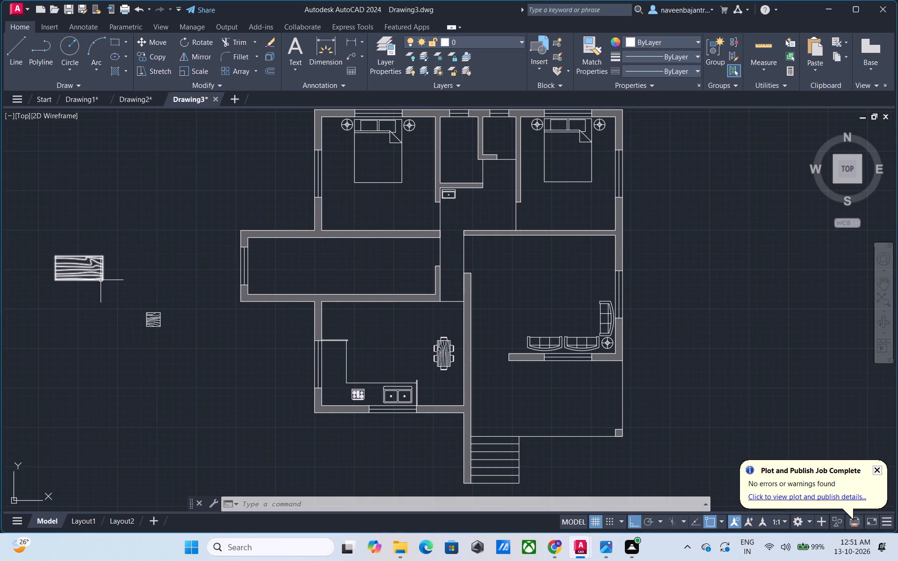
Turn Ortho off and move the rectangular woodgrain table into the living room, in front of the sofas.
{"action": "left_click", "coordinate": [101, 279]}
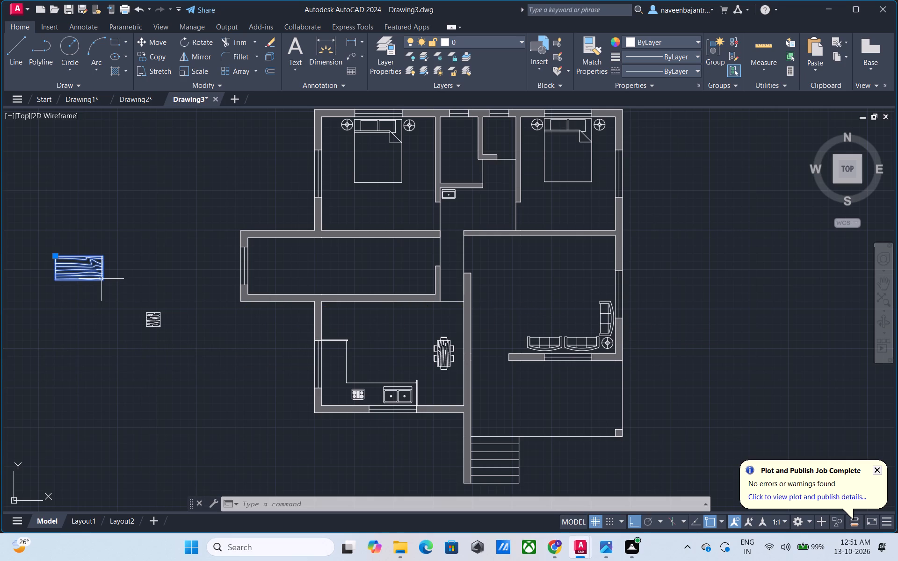
{"action": "type", "text": "M"}
{"action": "key", "text": "space"}
{"action": "key", "text": "F8"}
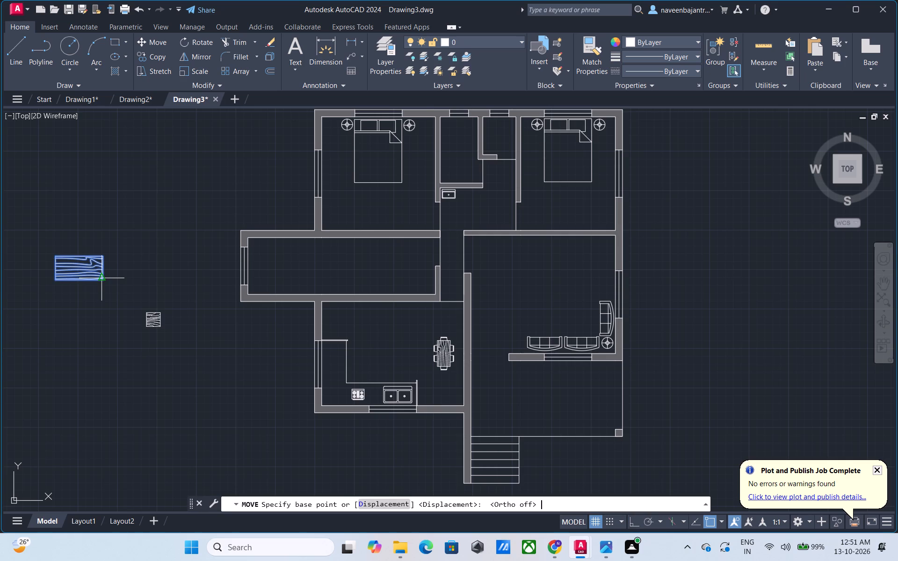
{"action": "left_click", "coordinate": [101, 279]}
{"action": "scroll", "coordinate": [585, 331], "scroll_direction": "up", "scroll_amount": 3}
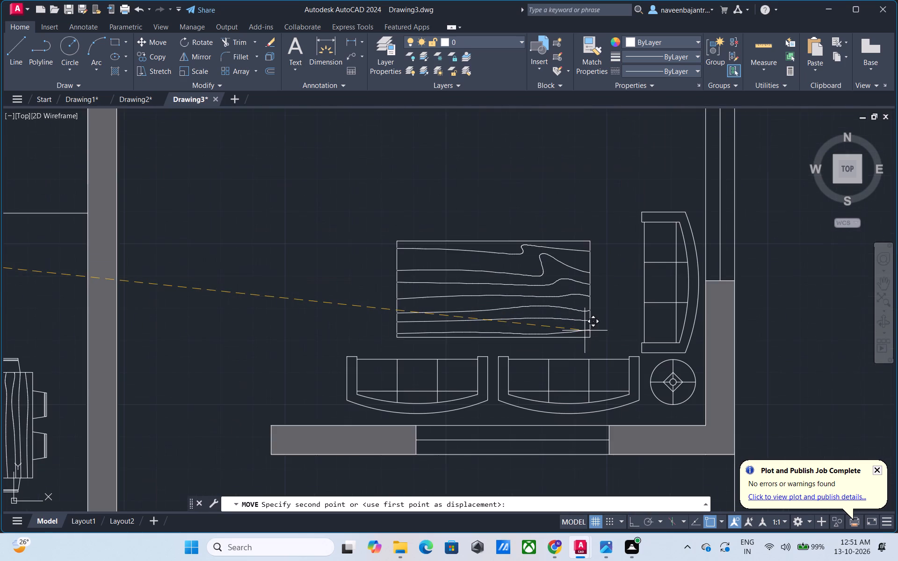
{"action": "left_click", "coordinate": [610, 322]}
{"action": "key", "text": "Escape"}
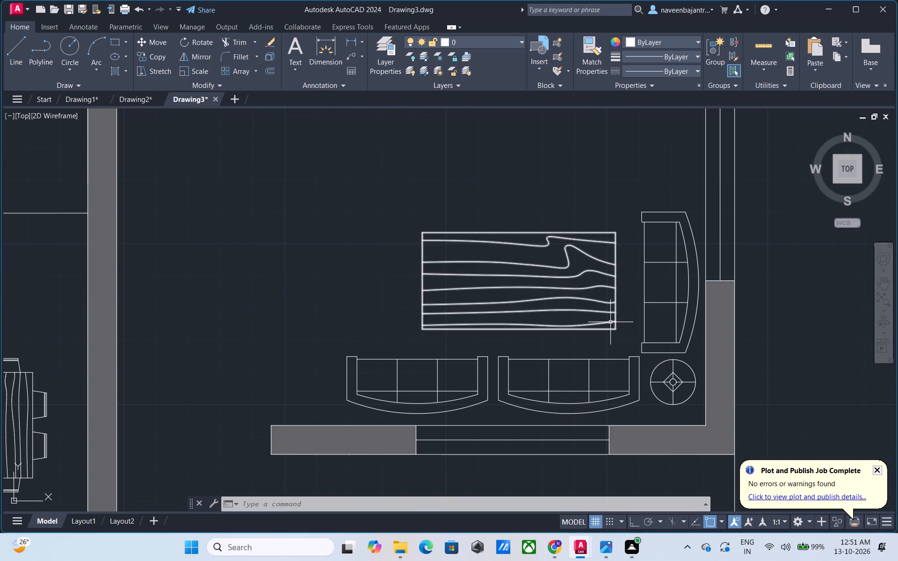
Scale the rectangular woodgrain table down to roughly two-thirds size, using its upper-left corner as the base point.
{"action": "scroll", "coordinate": [612, 337], "scroll_direction": "down", "scroll_amount": 4}
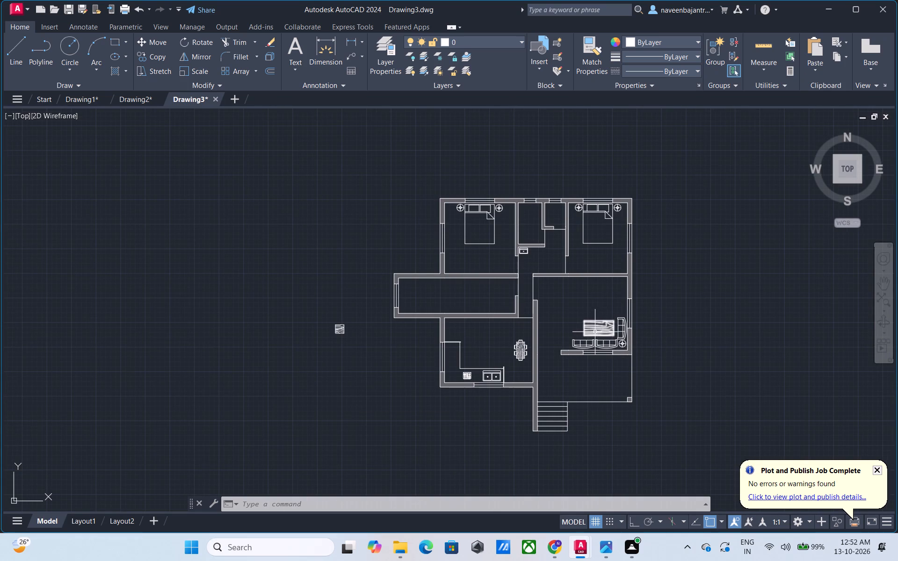
{"action": "left_click", "coordinate": [587, 326]}
{"action": "type", "text": "SC"}
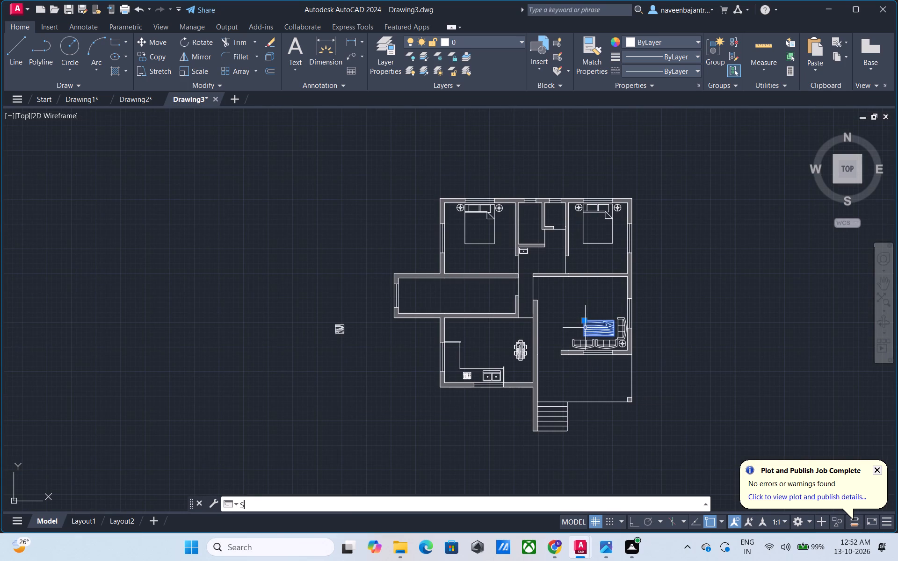
{"action": "key", "text": "space"}
{"action": "scroll", "coordinate": [585, 328], "scroll_direction": "up", "scroll_amount": 3}
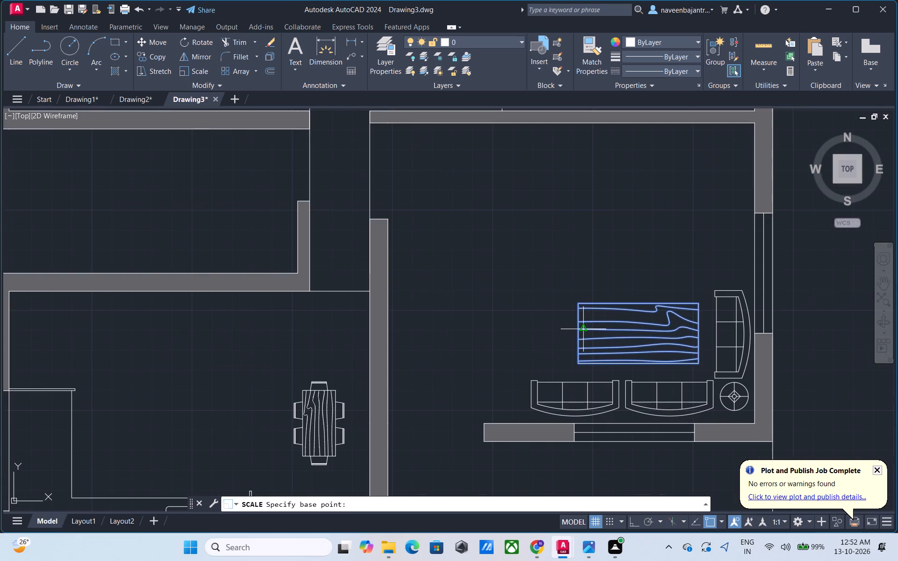
{"action": "left_click", "coordinate": [578, 304]}
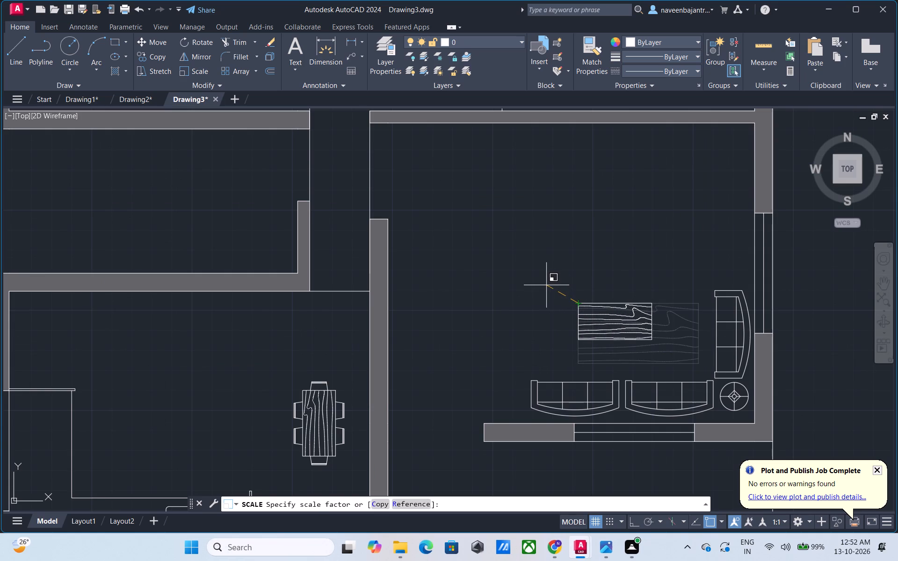
{"action": "left_click", "coordinate": [545, 284]}
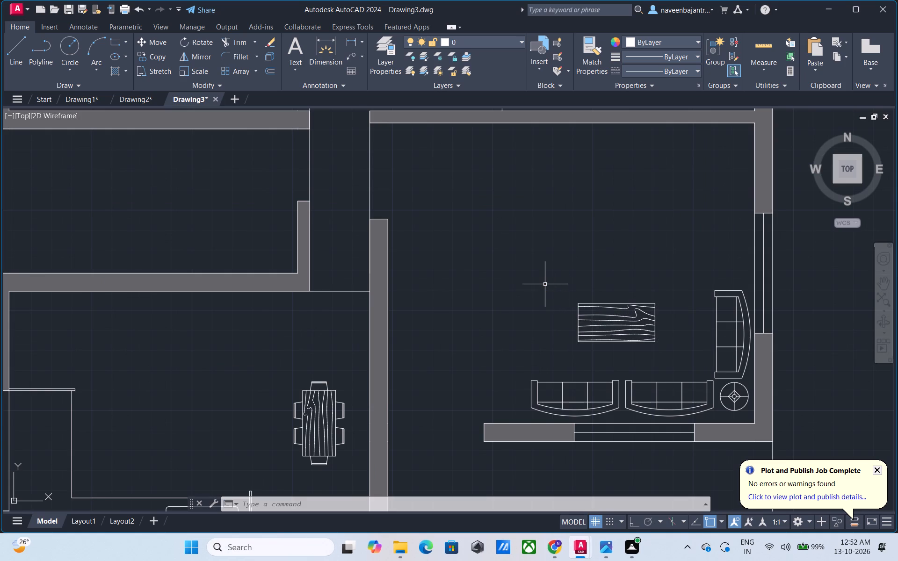
Move the scaled rectangular table closer to the corner formed by the living room sofas.
{"action": "left_click", "coordinate": [655, 341]}
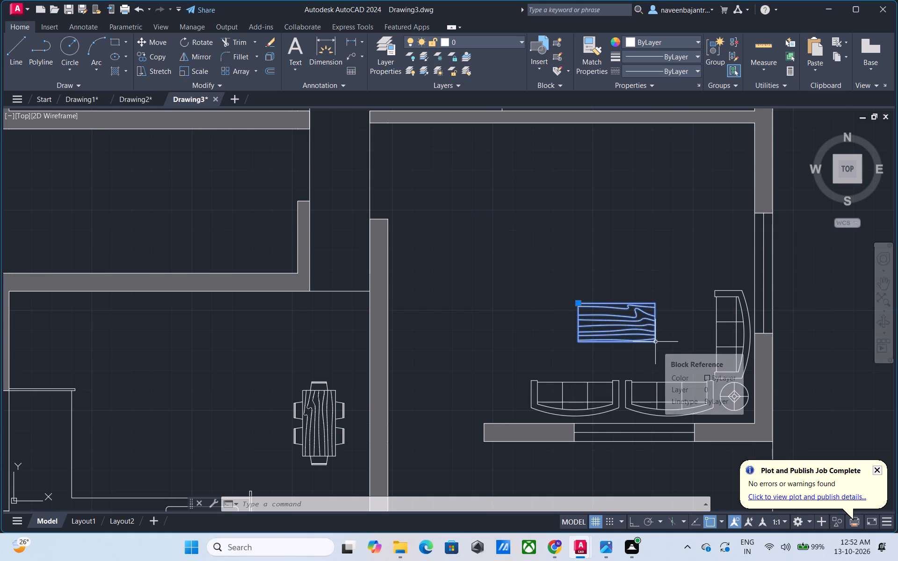
{"action": "type", "text": "M"}
{"action": "key", "text": "space"}
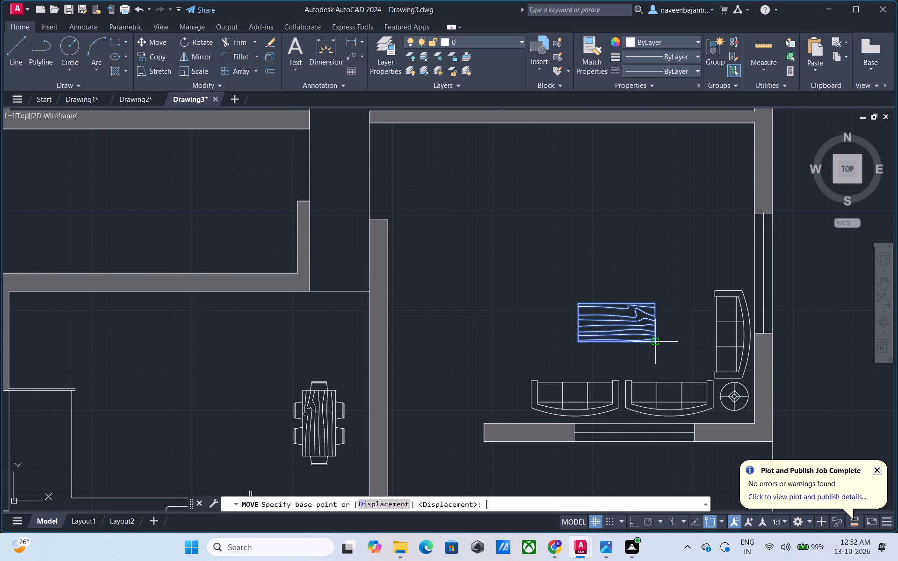
{"action": "left_click", "coordinate": [655, 342]}
{"action": "left_click", "coordinate": [654, 343]}
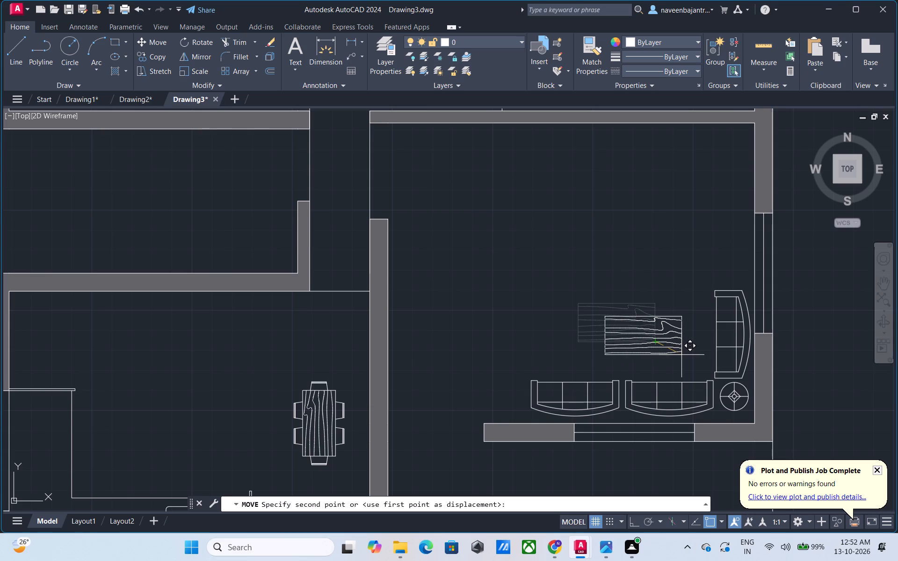
{"action": "left_click", "coordinate": [687, 355]}
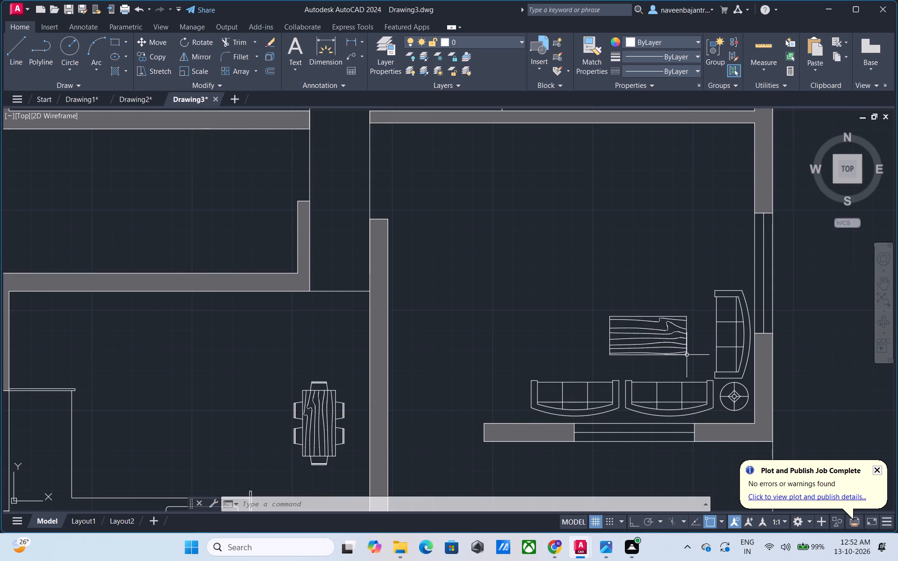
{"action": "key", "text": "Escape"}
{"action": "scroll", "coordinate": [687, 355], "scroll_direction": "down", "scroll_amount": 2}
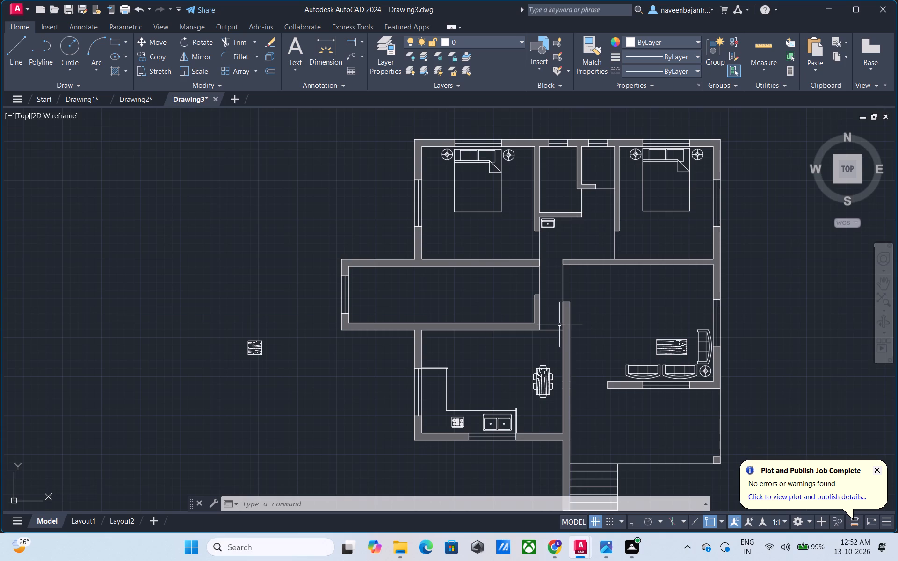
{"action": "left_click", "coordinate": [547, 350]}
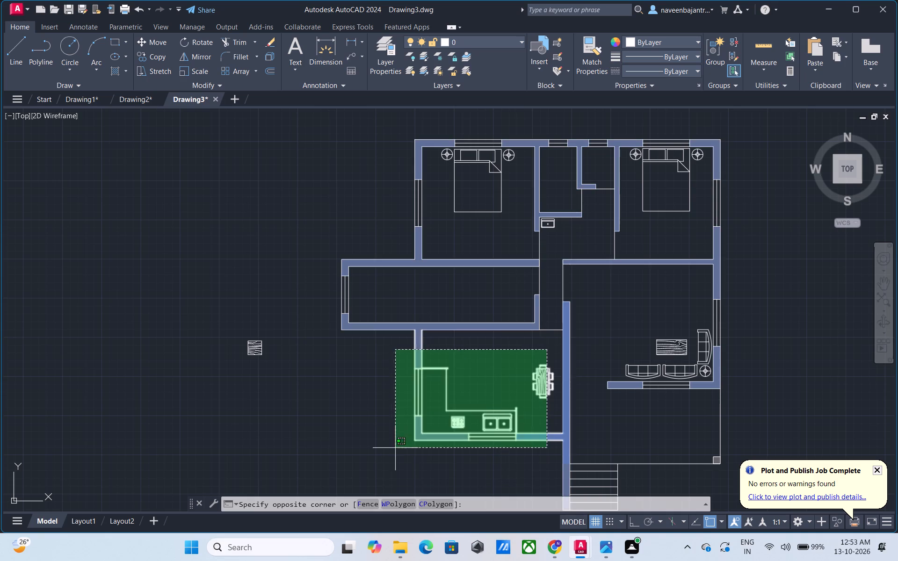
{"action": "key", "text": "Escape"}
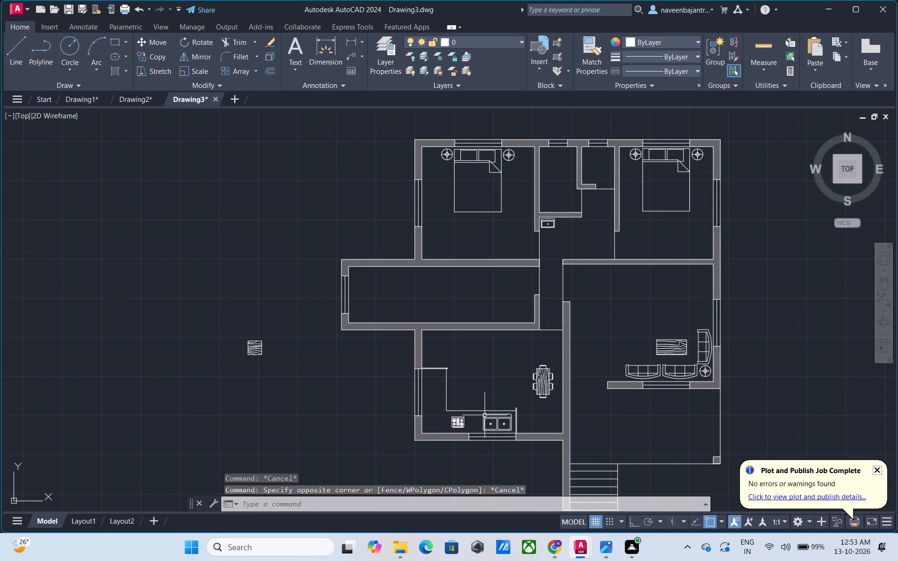
Open DesignCenter and look through the folder list below Home - Space Planner.dwg for other sample drawings with blocks.
{"action": "type", "text": "DC"}
{"action": "key", "text": "space"}
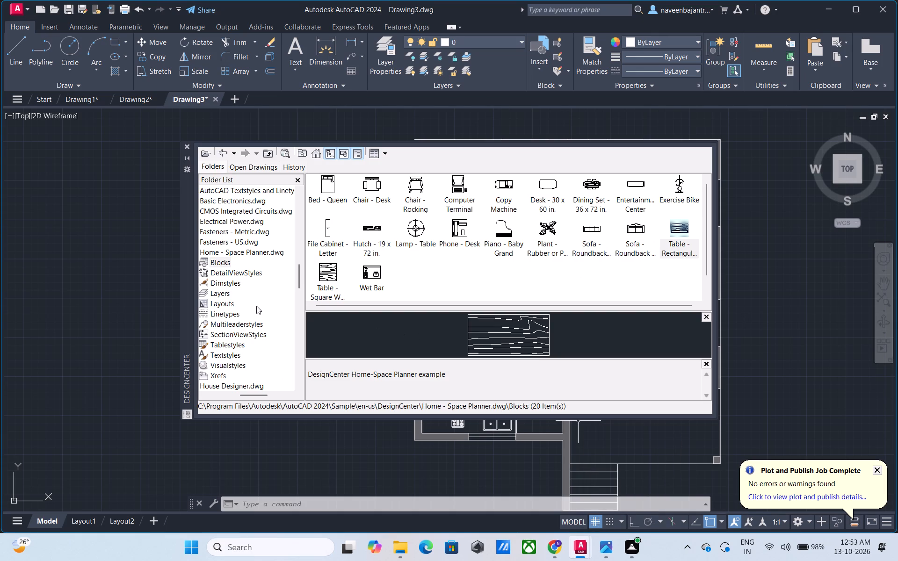
{"action": "scroll", "coordinate": [256, 306], "scroll_direction": "down", "scroll_amount": 2}
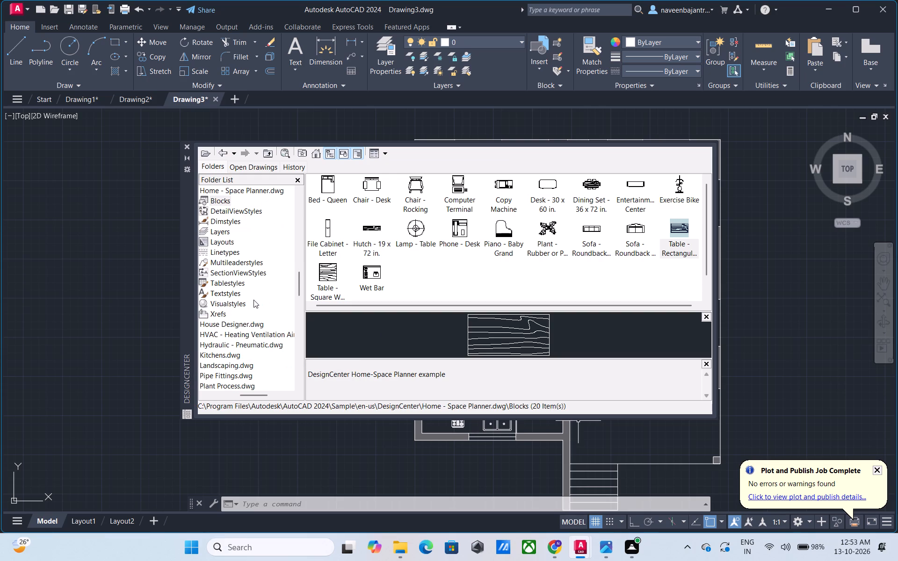
{"action": "scroll", "coordinate": [253, 300], "scroll_direction": "down", "scroll_amount": 1}
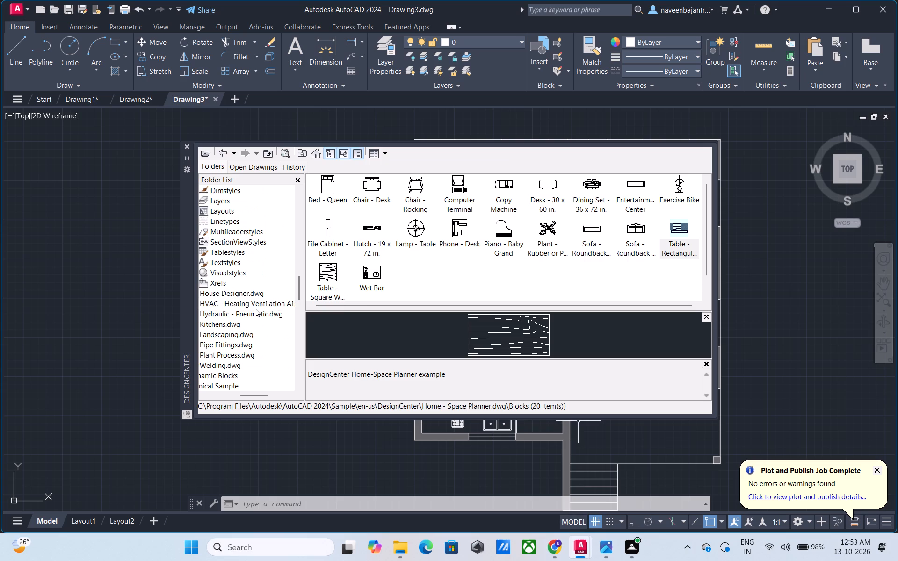
{"action": "scroll", "coordinate": [255, 309], "scroll_direction": "down", "scroll_amount": 1}
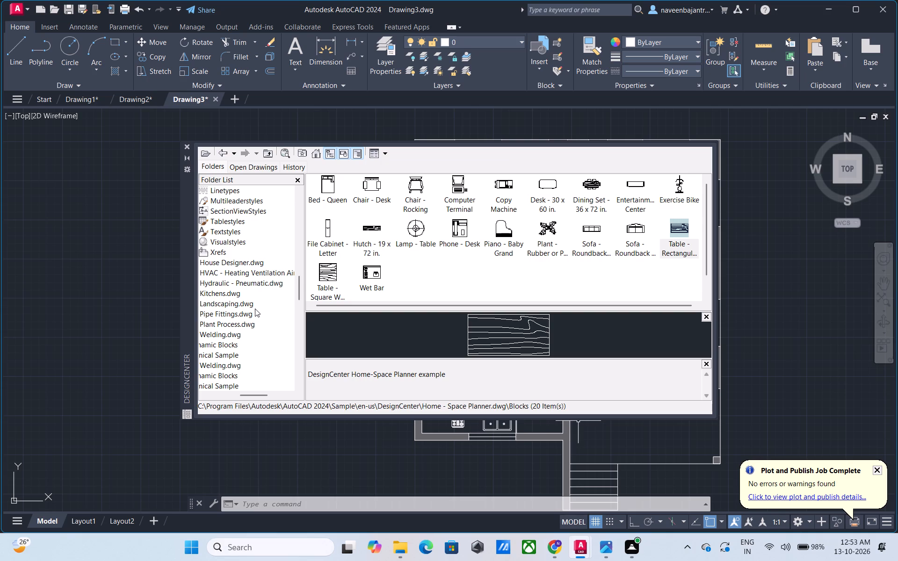
{"action": "scroll", "coordinate": [255, 309], "scroll_direction": "down", "scroll_amount": 1}
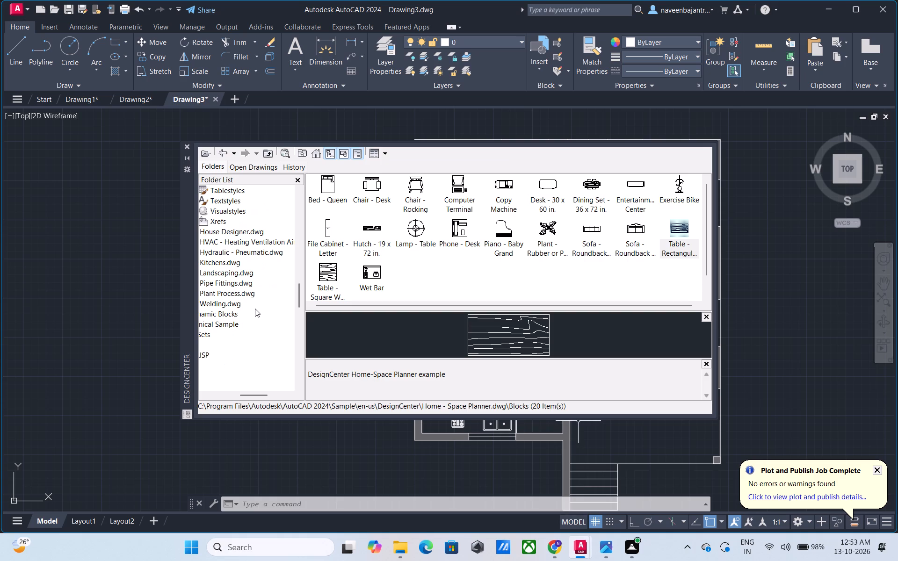
{"action": "scroll", "coordinate": [255, 309], "scroll_direction": "down", "scroll_amount": 1}
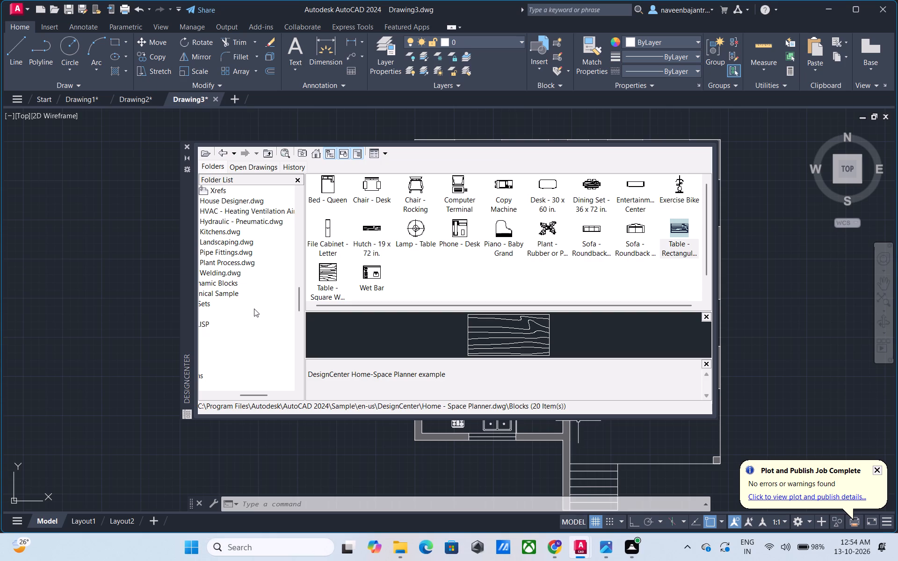
{"action": "scroll", "coordinate": [256, 285], "scroll_direction": "down", "scroll_amount": 1}
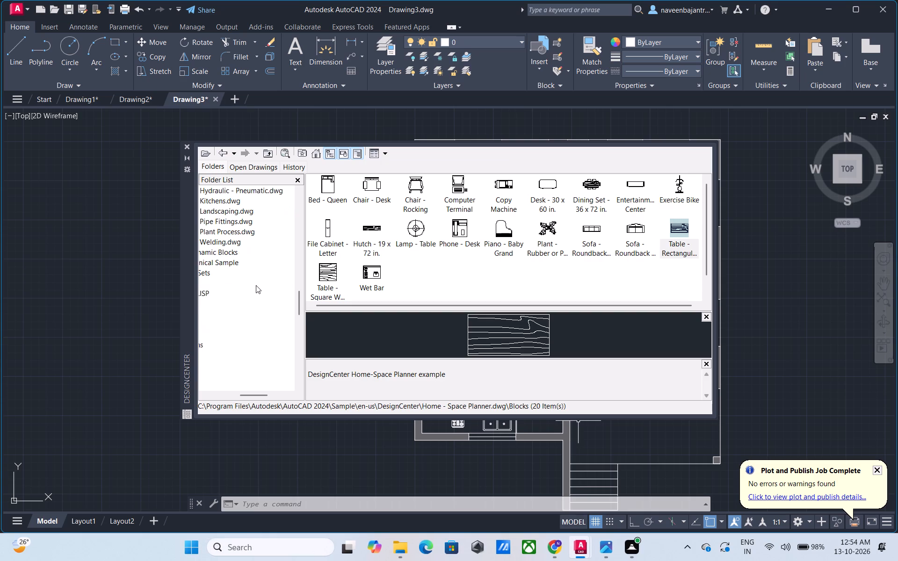
{"action": "scroll", "coordinate": [256, 285], "scroll_direction": "down", "scroll_amount": 3}
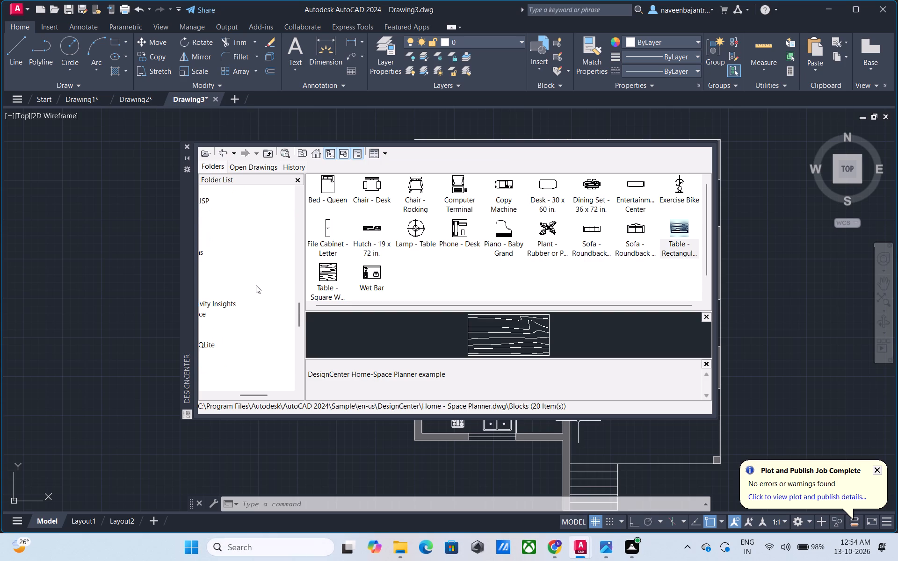
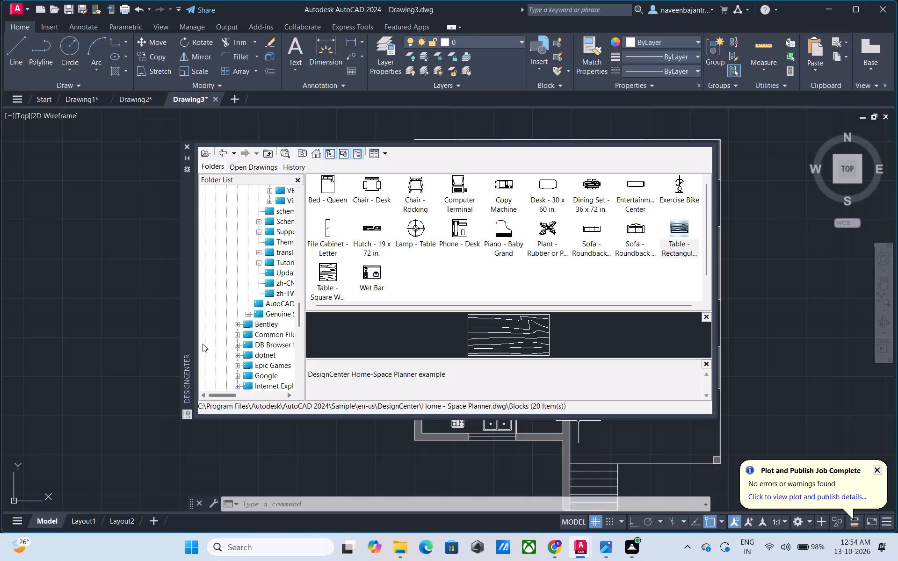
Browse the DesignCenter folder list for further block sources beyond the Home - Space Planner blocks, and close DesignCenter.
{"action": "scroll", "coordinate": [231, 326], "scroll_direction": "down", "scroll_amount": 1}
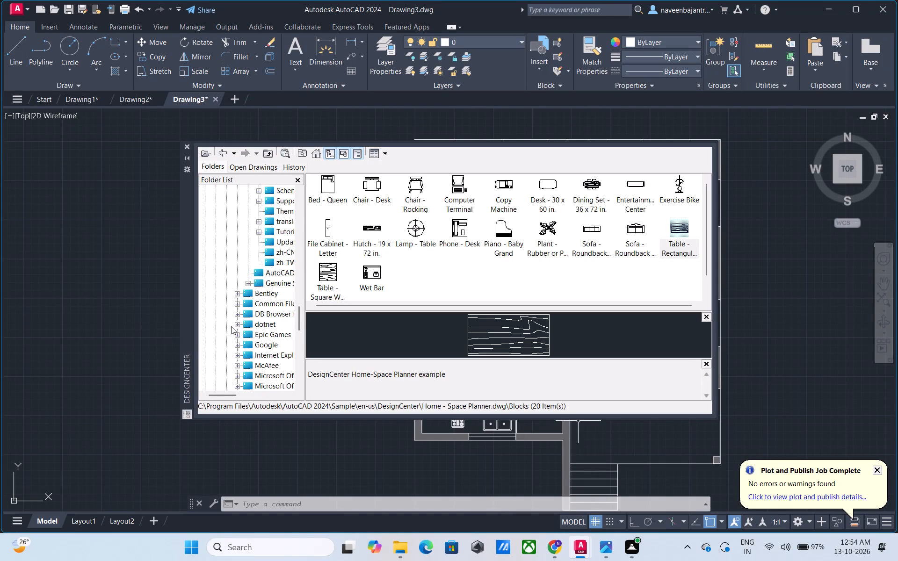
{"action": "scroll", "coordinate": [231, 326], "scroll_direction": "down", "scroll_amount": 1}
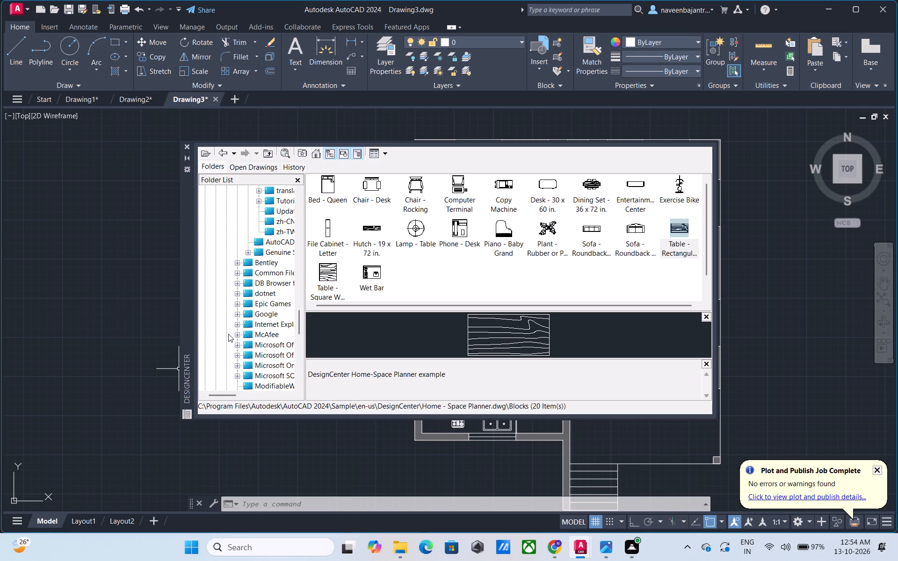
{"action": "scroll", "coordinate": [230, 330], "scroll_direction": "down", "scroll_amount": 2}
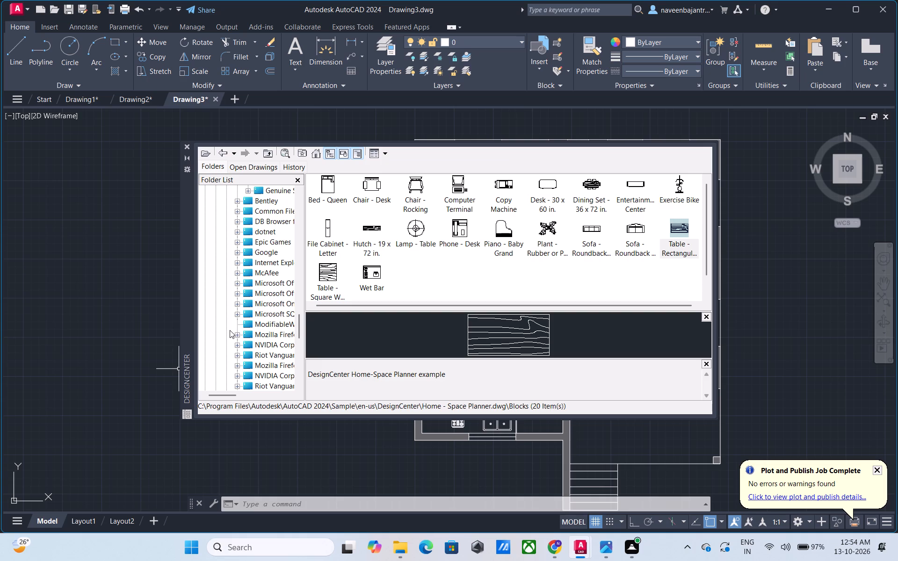
{"action": "scroll", "coordinate": [247, 310], "scroll_direction": "down", "scroll_amount": 2}
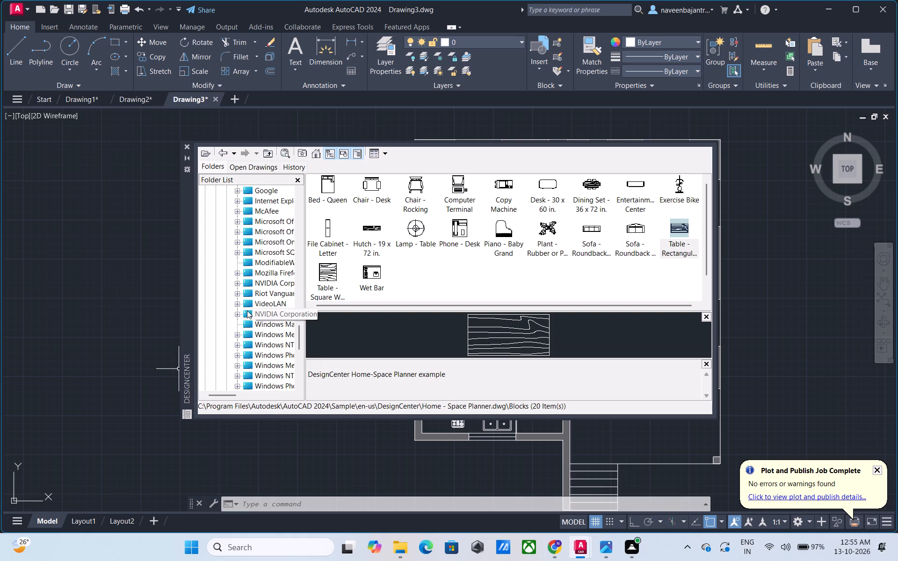
{"action": "scroll", "coordinate": [247, 310], "scroll_direction": "down", "scroll_amount": 4}
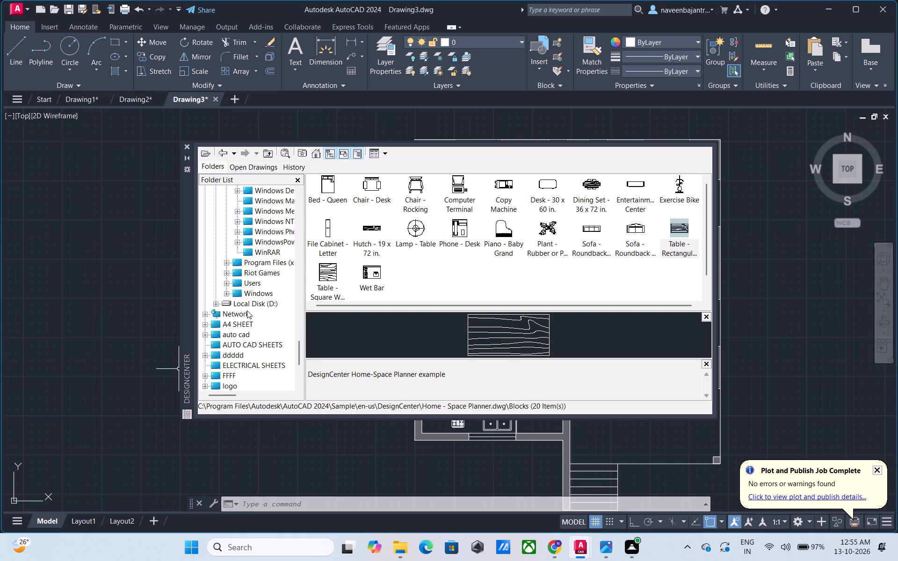
{"action": "scroll", "coordinate": [247, 310], "scroll_direction": "down", "scroll_amount": 1}
{"action": "scroll", "coordinate": [272, 278], "scroll_direction": "down", "scroll_amount": 1}
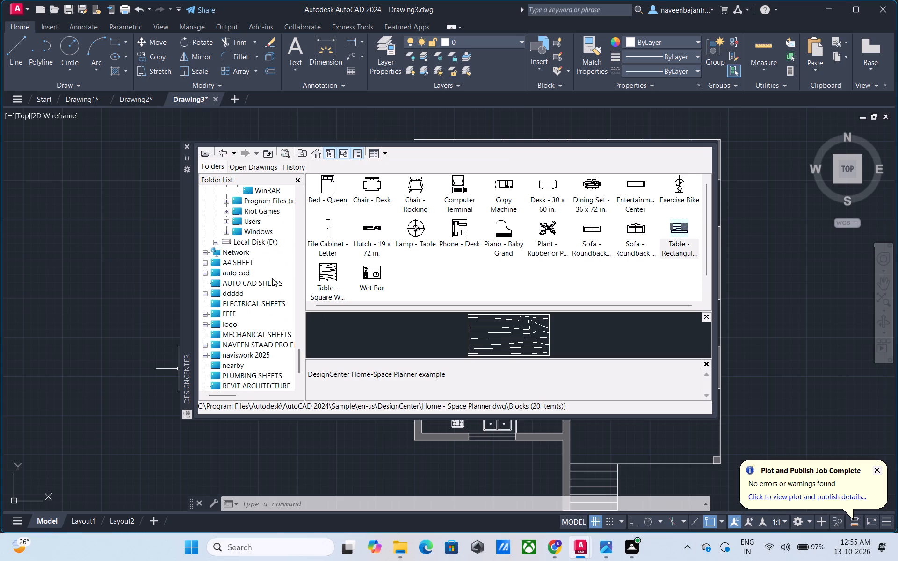
{"action": "scroll", "coordinate": [272, 278], "scroll_direction": "down", "scroll_amount": 3}
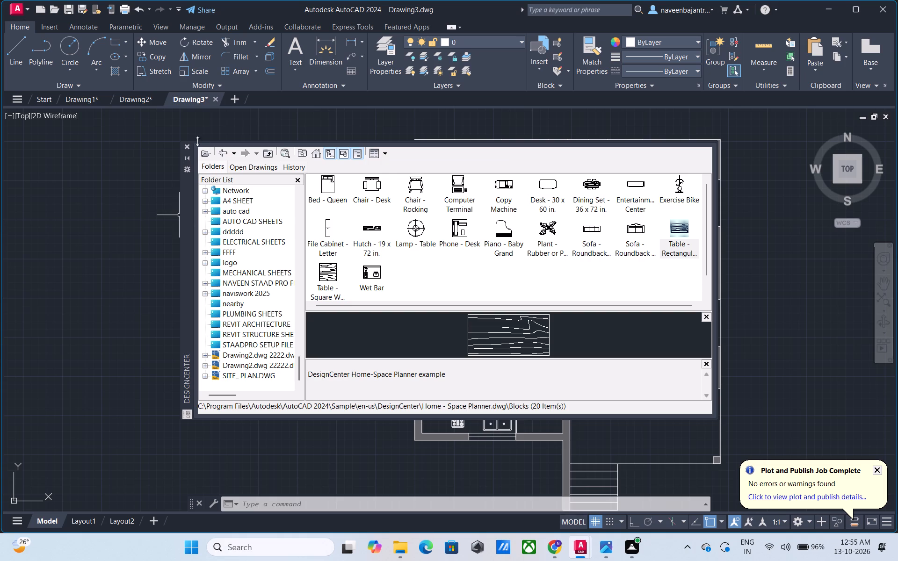
{"action": "left_click", "coordinate": [185, 148]}
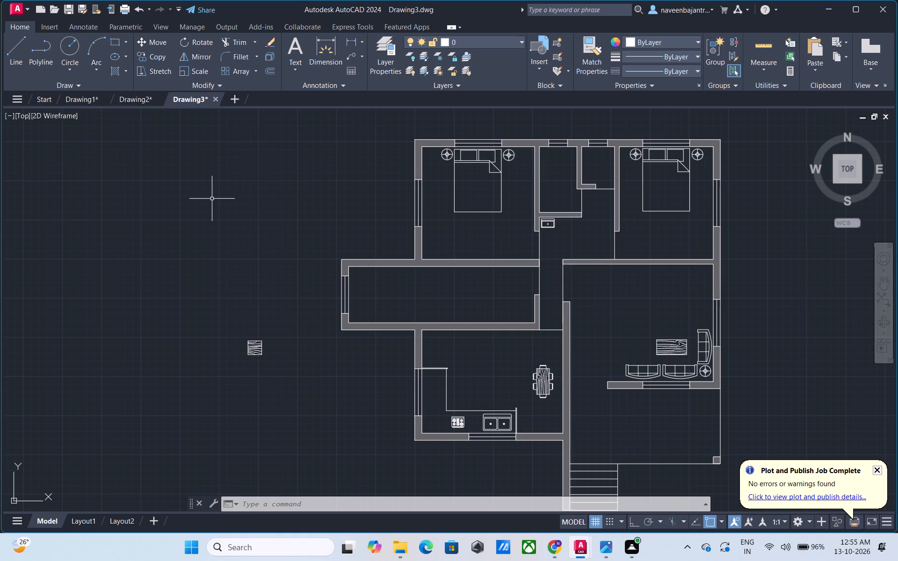
Open the tool palettes and look through the imperial and metric annotation samples, closing the palettes when finished.
{"action": "key", "text": "t"}
{"action": "type", "text": "P"}
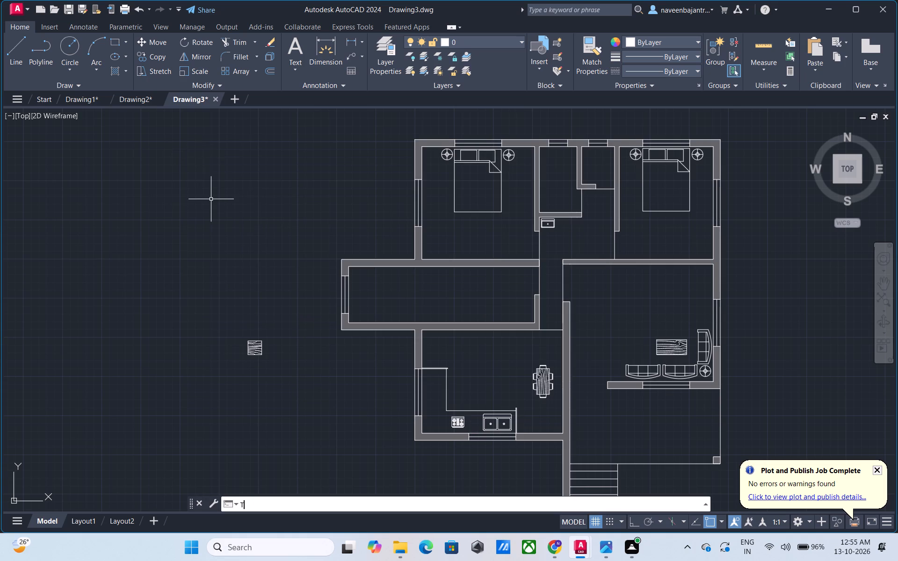
{"action": "key", "text": "space"}
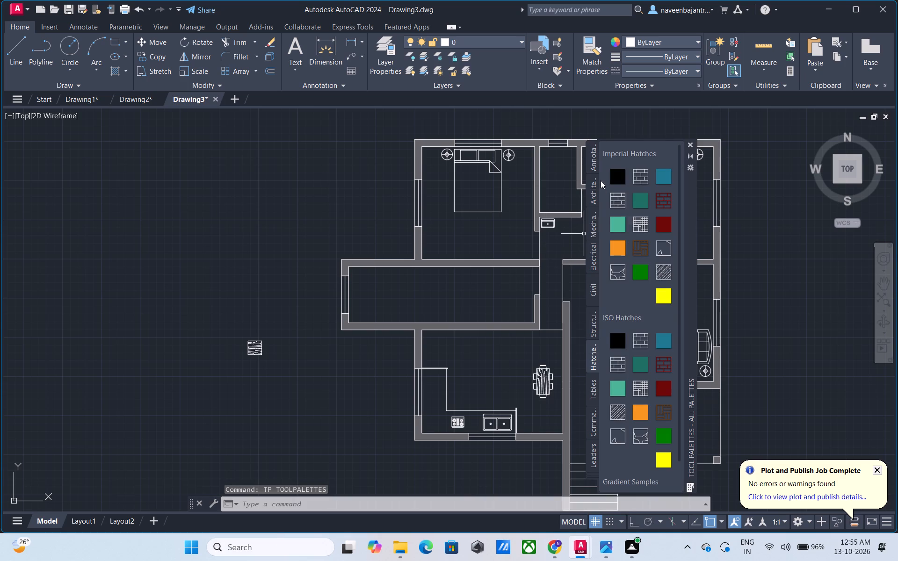
{"action": "left_click", "coordinate": [594, 167]}
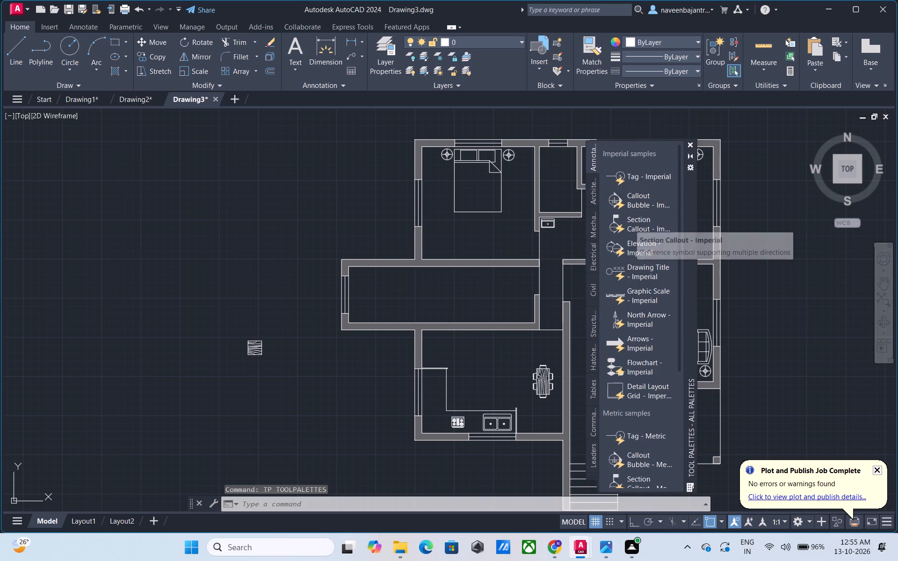
{"action": "scroll", "coordinate": [635, 235], "scroll_direction": "down", "scroll_amount": 4}
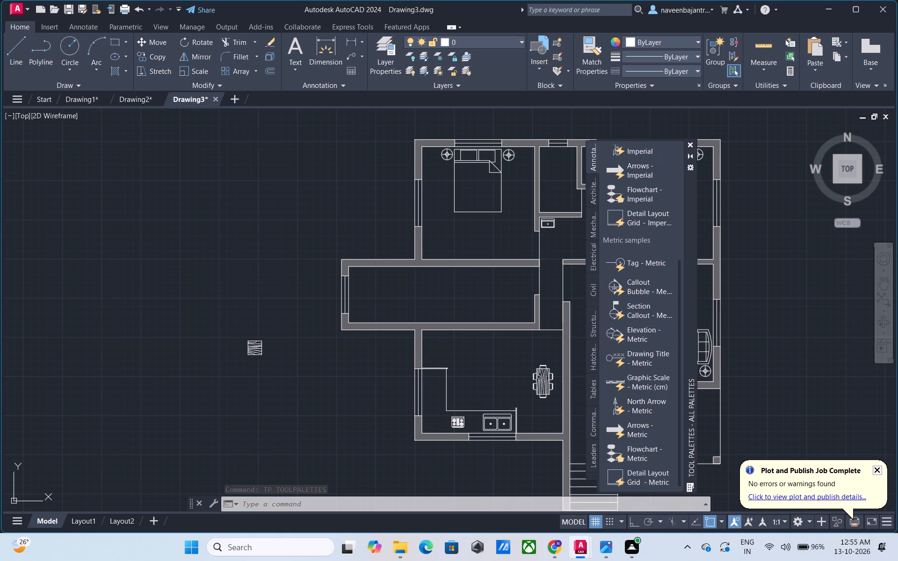
{"action": "scroll", "coordinate": [635, 235], "scroll_direction": "down", "scroll_amount": 1}
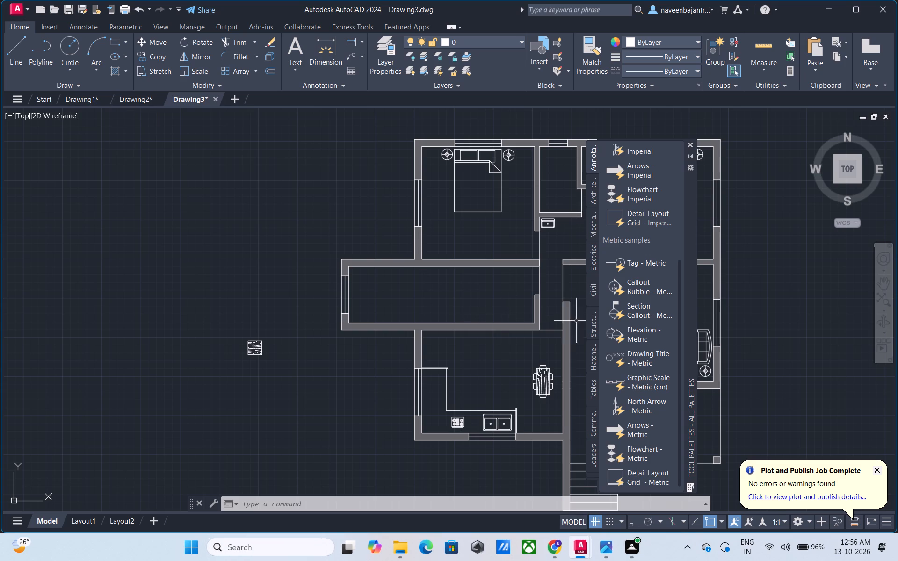
{"action": "scroll", "coordinate": [666, 285], "scroll_direction": "down", "scroll_amount": 3}
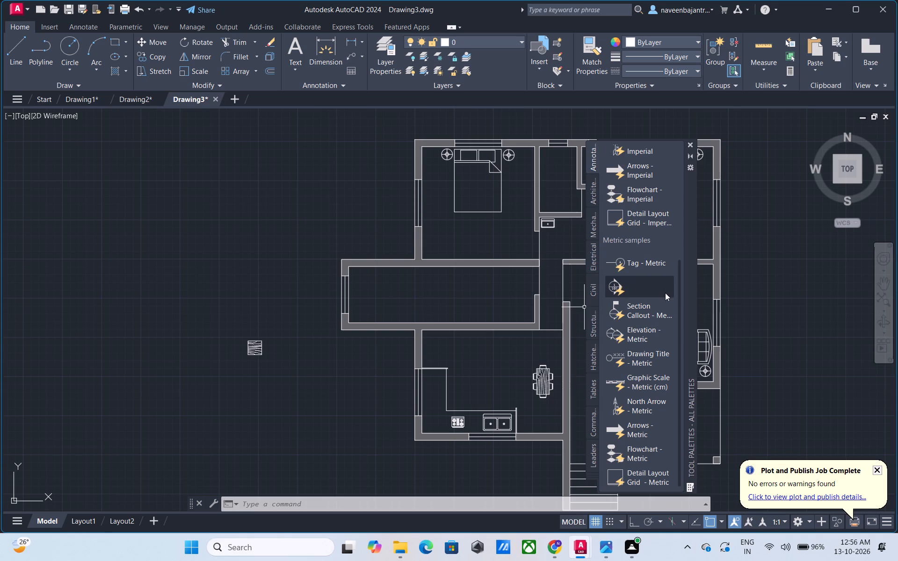
{"action": "scroll", "coordinate": [655, 302], "scroll_direction": "down", "scroll_amount": 1}
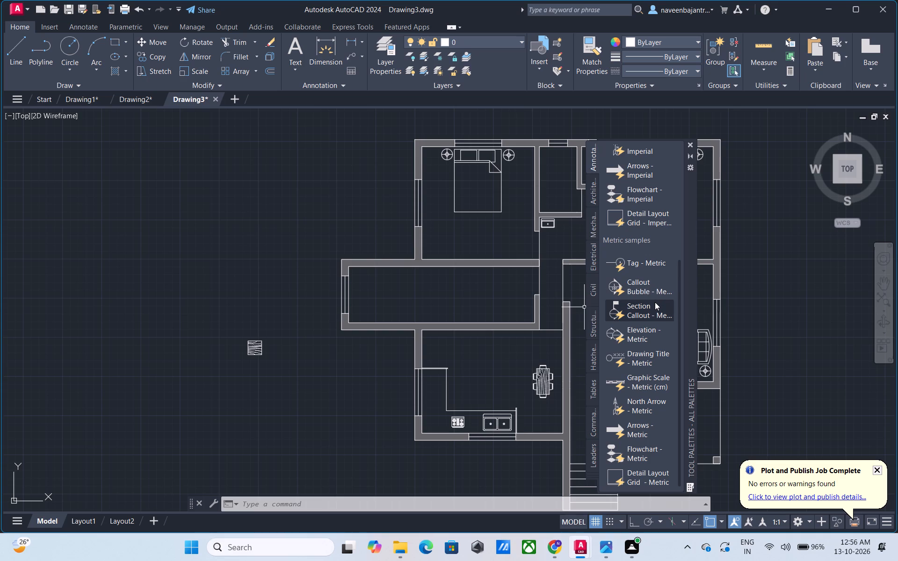
{"action": "scroll", "coordinate": [643, 324], "scroll_direction": "down", "scroll_amount": 1}
{"action": "scroll", "coordinate": [643, 324], "scroll_direction": "up", "scroll_amount": 5}
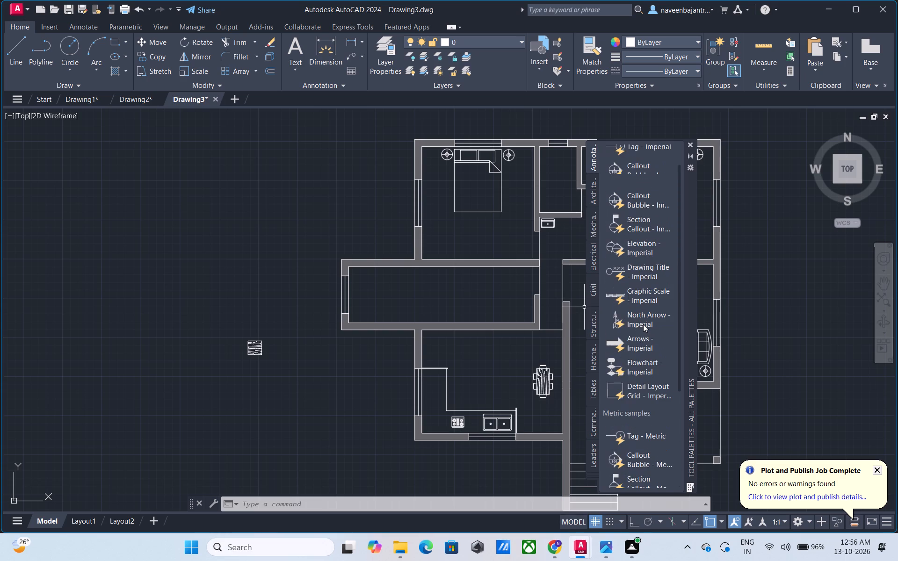
{"action": "scroll", "coordinate": [643, 324], "scroll_direction": "down", "scroll_amount": 2}
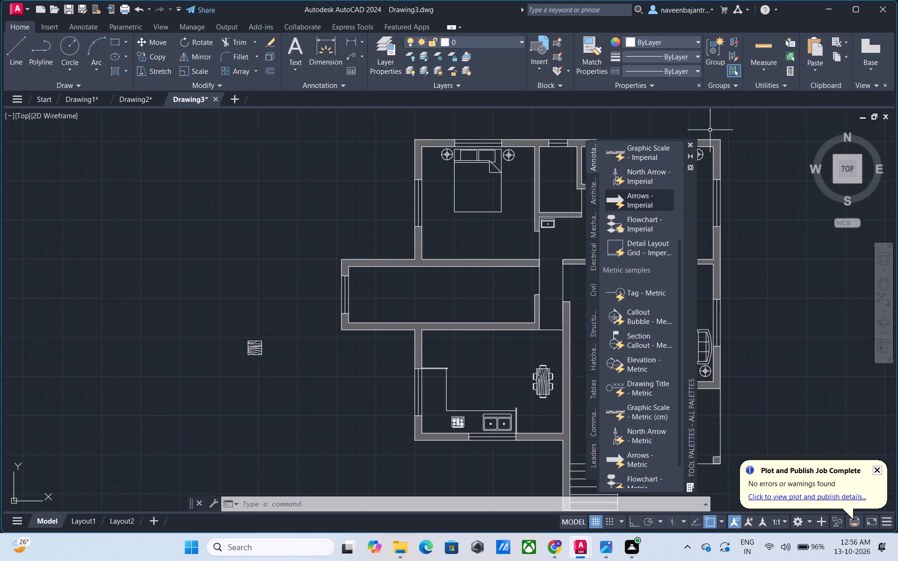
{"action": "left_click", "coordinate": [692, 147]}
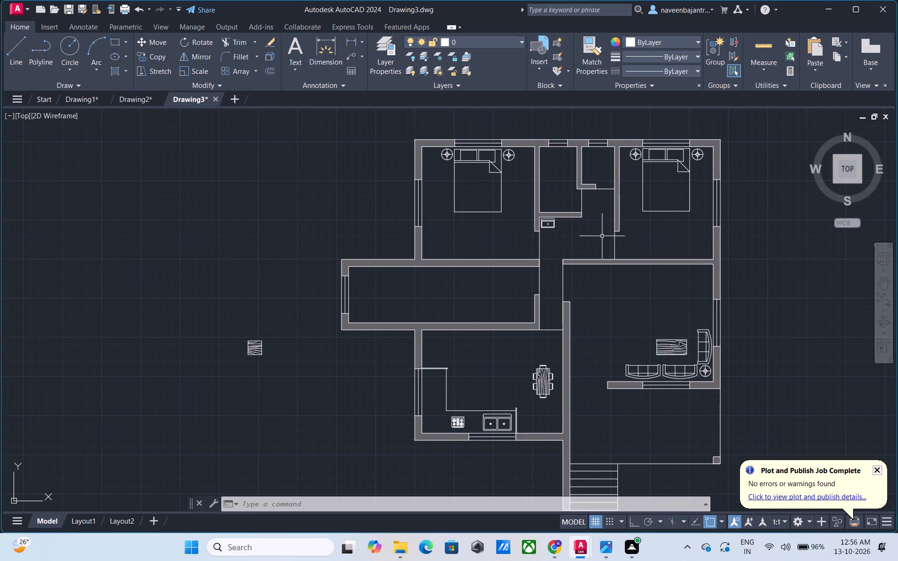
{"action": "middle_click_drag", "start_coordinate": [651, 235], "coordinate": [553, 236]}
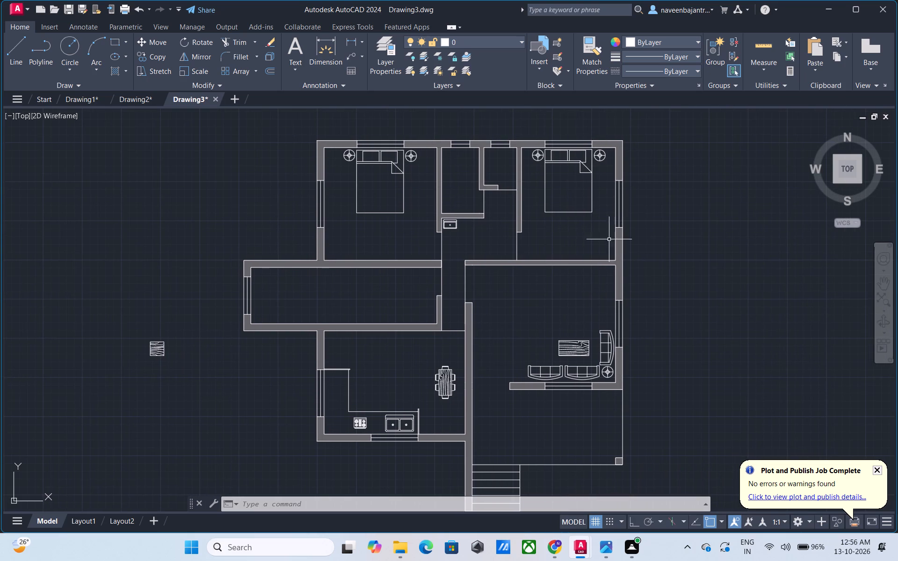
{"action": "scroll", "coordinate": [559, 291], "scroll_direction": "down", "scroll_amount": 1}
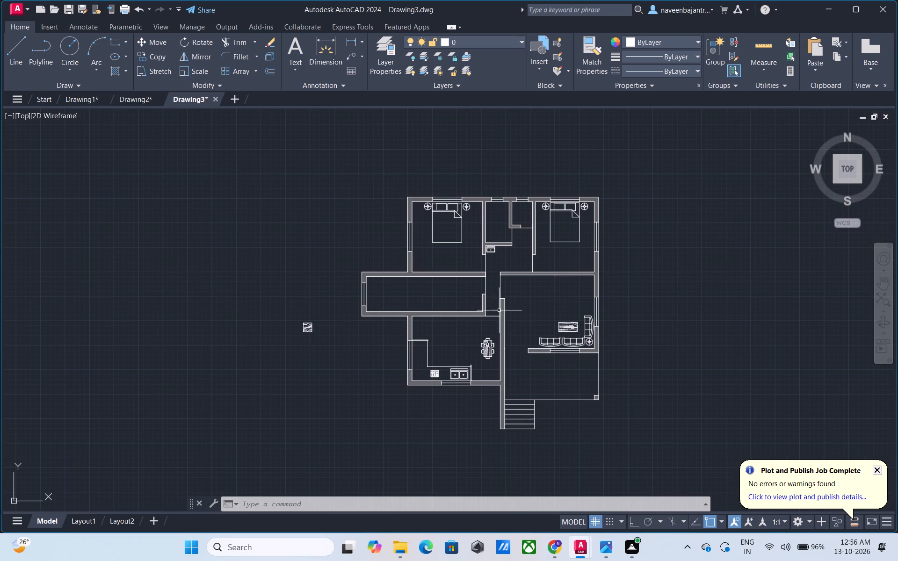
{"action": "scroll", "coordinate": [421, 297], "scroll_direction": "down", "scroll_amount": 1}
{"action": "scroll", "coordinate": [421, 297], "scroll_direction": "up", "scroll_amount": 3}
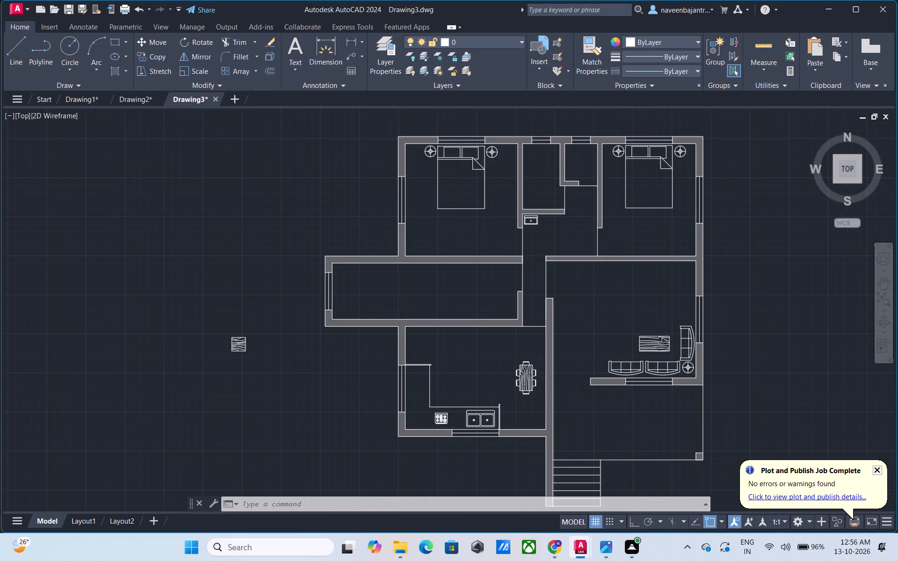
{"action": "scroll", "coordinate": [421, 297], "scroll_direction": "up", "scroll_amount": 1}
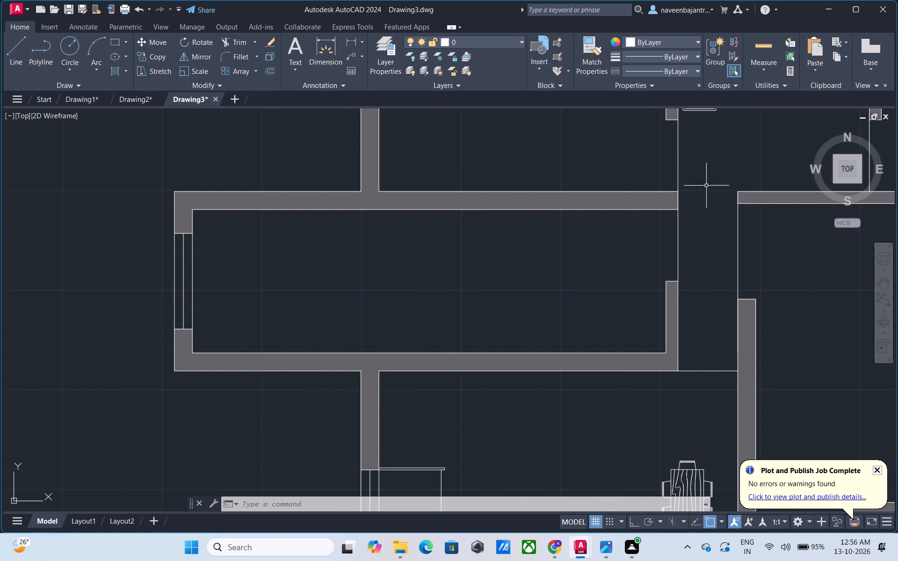
Open the Linetype Manager's list of loadable linetypes from acadiso.lin and look through it for a suitable linetype.
{"action": "left_click", "coordinate": [687, 71]}
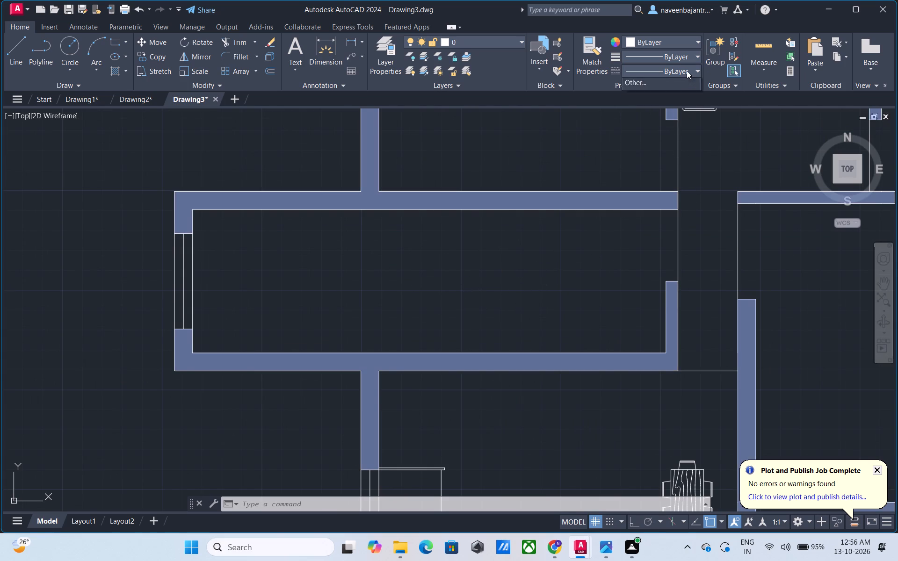
{"action": "left_click", "coordinate": [644, 124]}
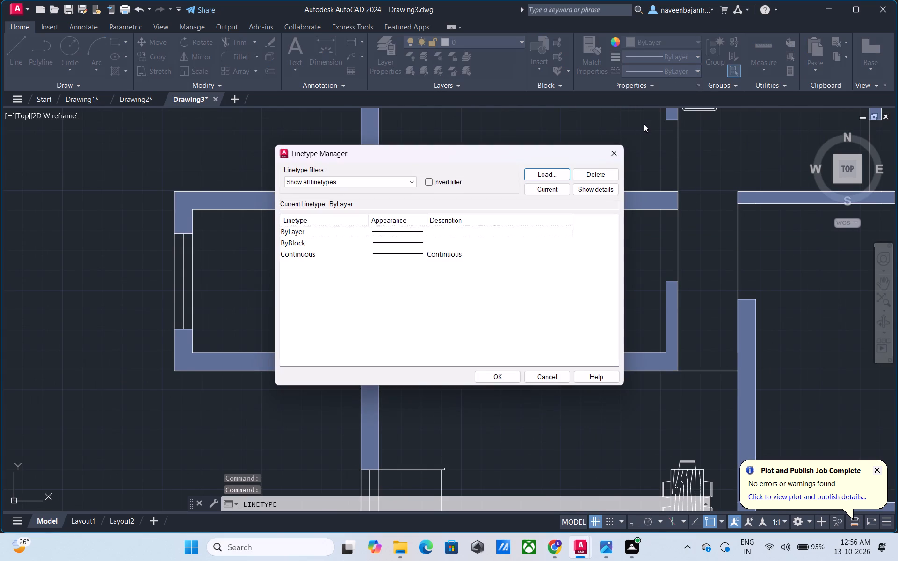
{"action": "left_click", "coordinate": [538, 178]}
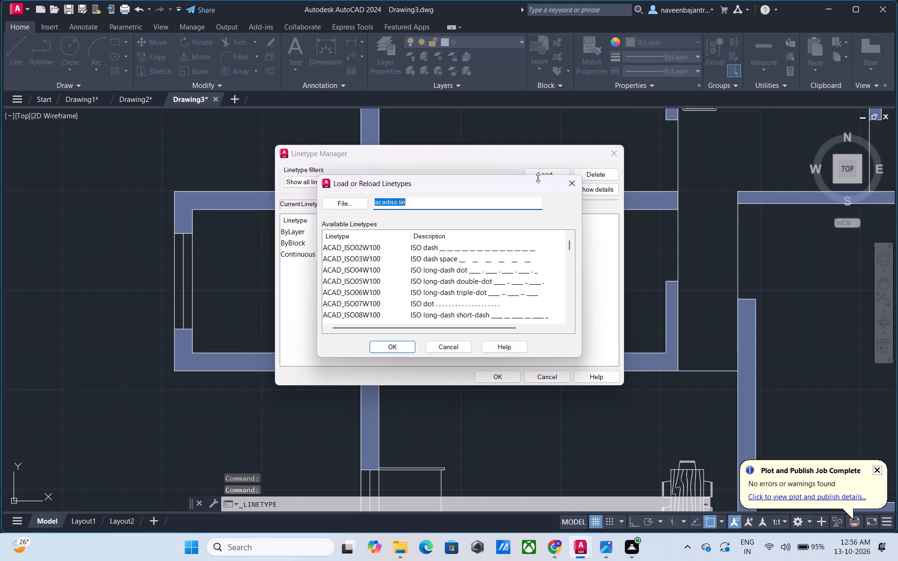
{"action": "scroll", "coordinate": [510, 272], "scroll_direction": "down", "scroll_amount": 6}
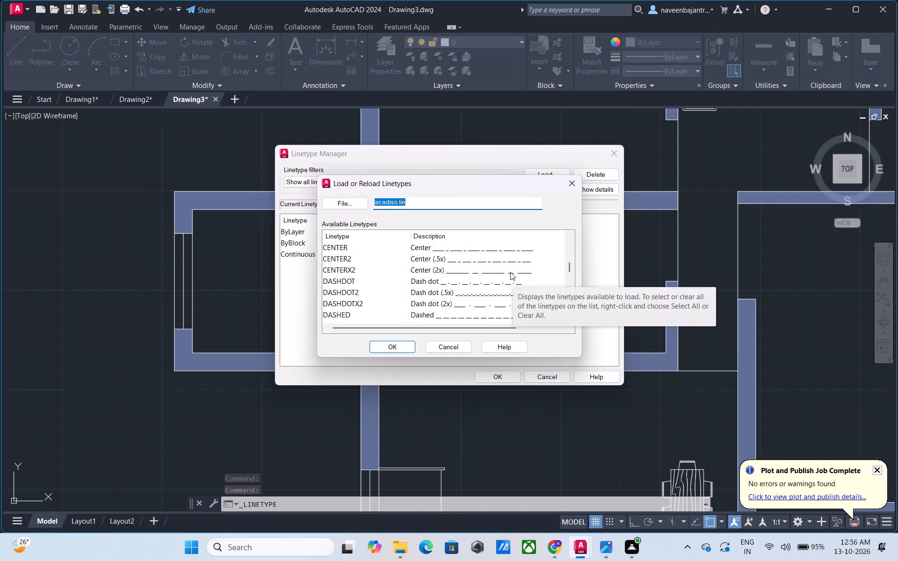
{"action": "scroll", "coordinate": [510, 272], "scroll_direction": "down", "scroll_amount": 2}
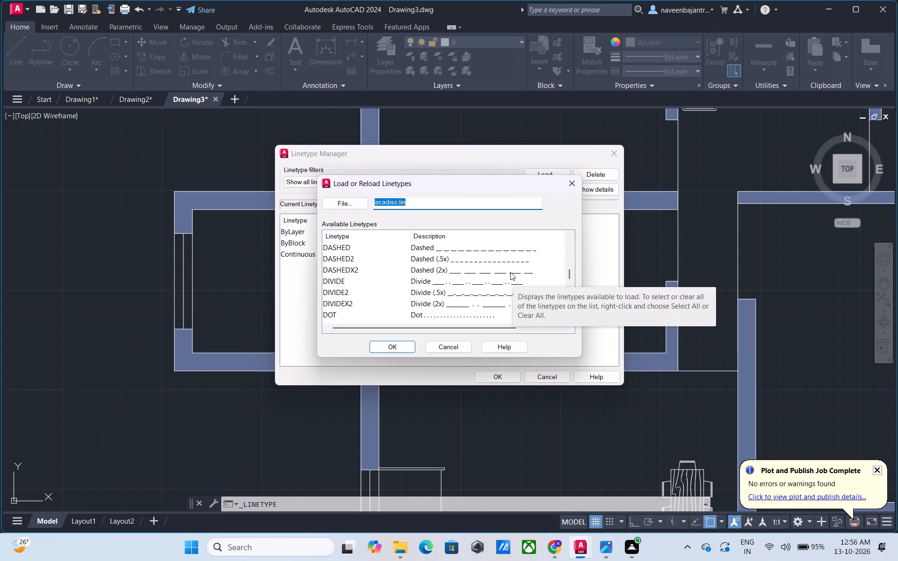
{"action": "scroll", "coordinate": [510, 272], "scroll_direction": "down", "scroll_amount": 3}
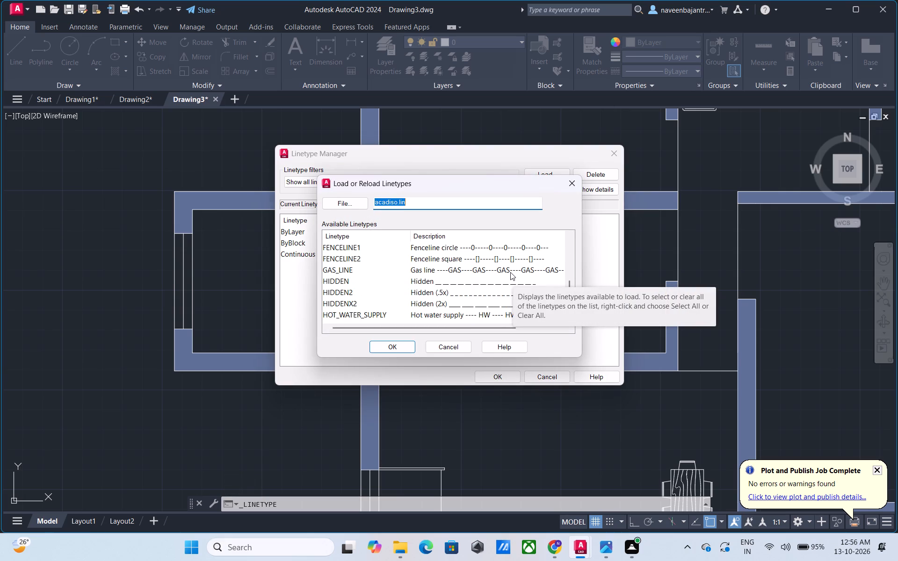
{"action": "scroll", "coordinate": [510, 272], "scroll_direction": "down", "scroll_amount": 2}
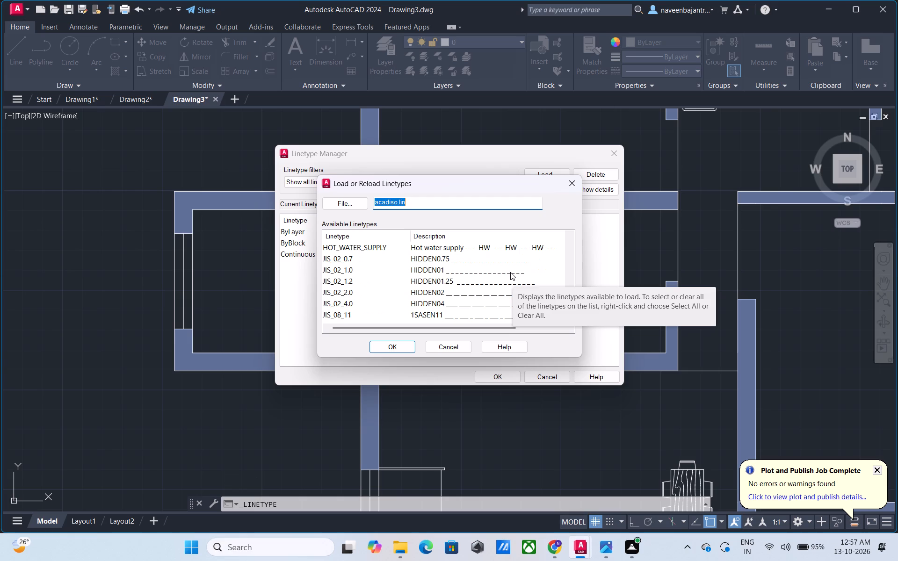
{"action": "scroll", "coordinate": [510, 272], "scroll_direction": "down", "scroll_amount": 1}
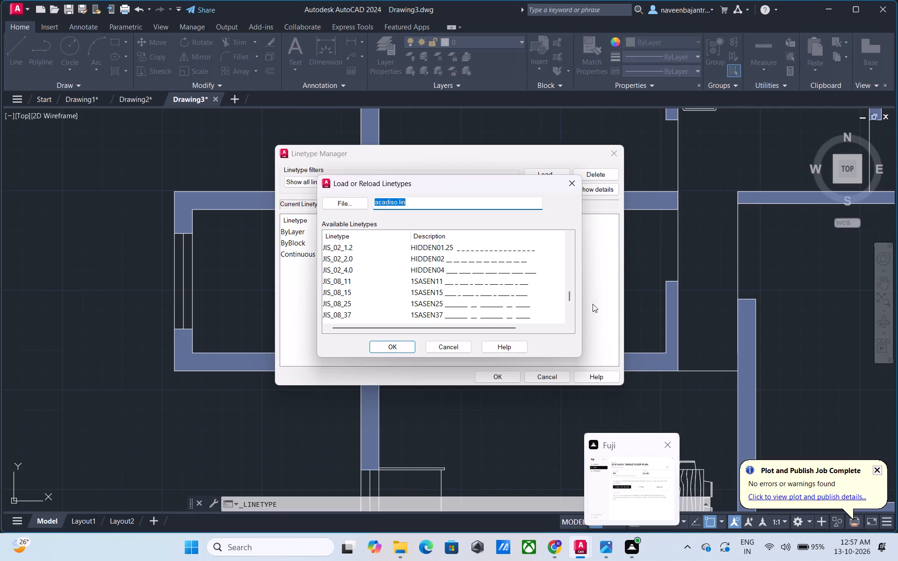
{"action": "scroll", "coordinate": [483, 282], "scroll_direction": "down", "scroll_amount": 2}
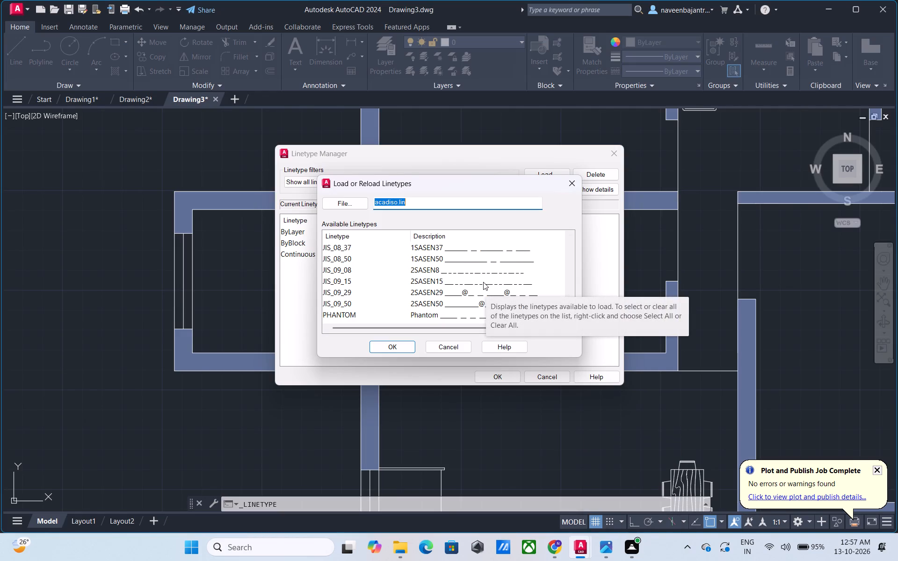
{"action": "scroll", "coordinate": [483, 282], "scroll_direction": "down", "scroll_amount": 2}
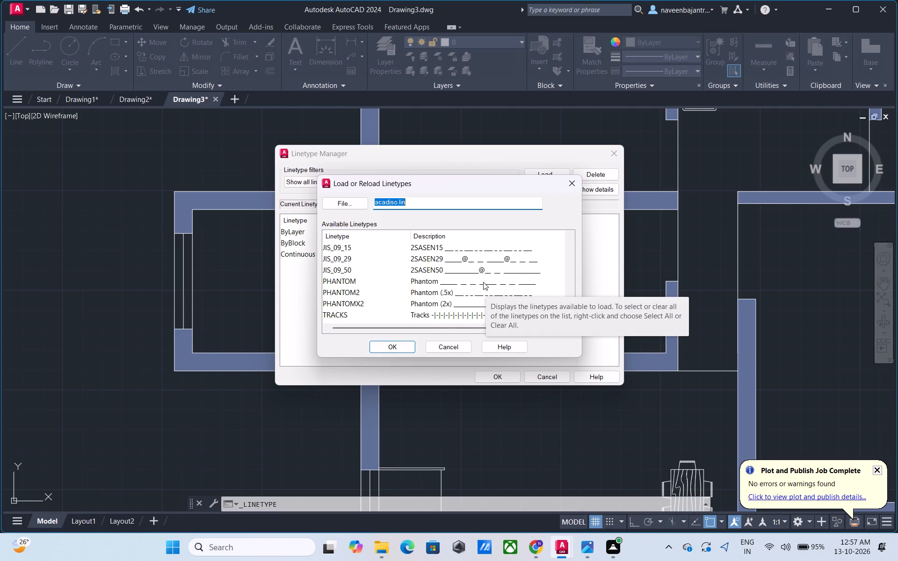
{"action": "scroll", "coordinate": [483, 282], "scroll_direction": "down", "scroll_amount": 3}
{"action": "scroll", "coordinate": [483, 282], "scroll_direction": "up", "scroll_amount": 1}
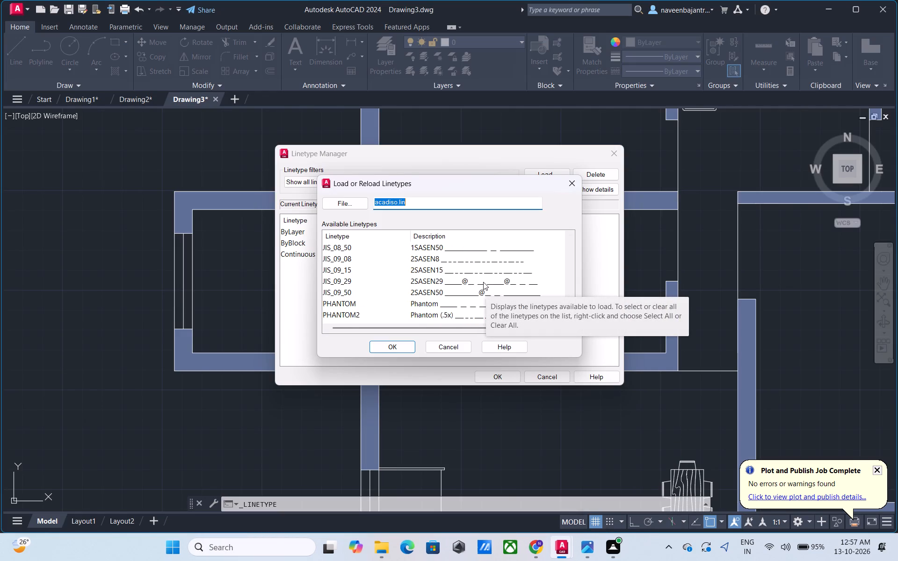
{"action": "scroll", "coordinate": [483, 282], "scroll_direction": "up", "scroll_amount": 6}
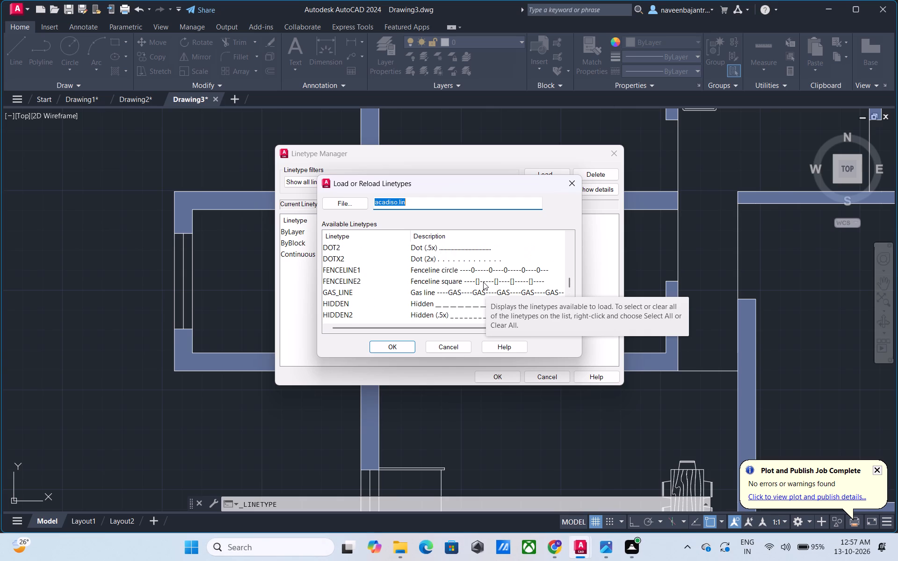
{"action": "scroll", "coordinate": [483, 282], "scroll_direction": "up", "scroll_amount": 1}
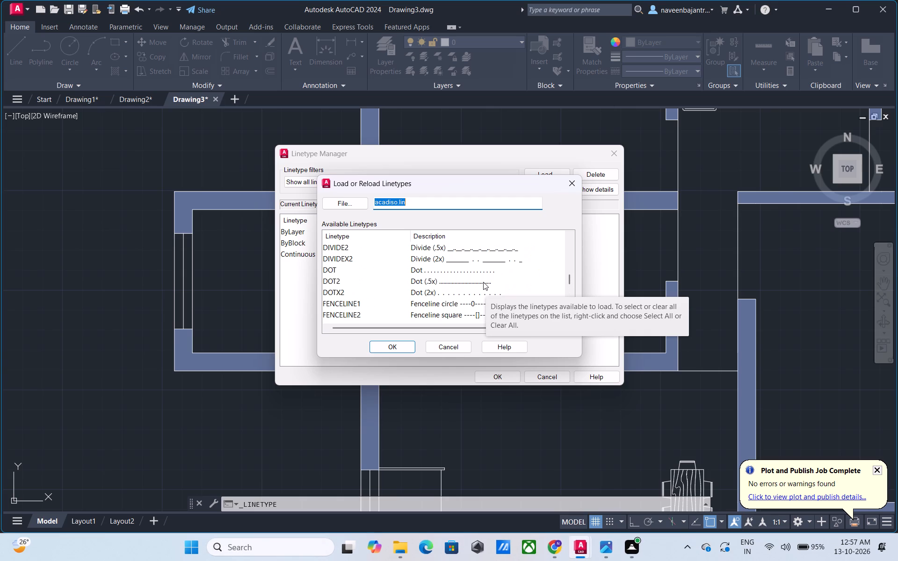
{"action": "scroll", "coordinate": [483, 282], "scroll_direction": "up", "scroll_amount": 1}
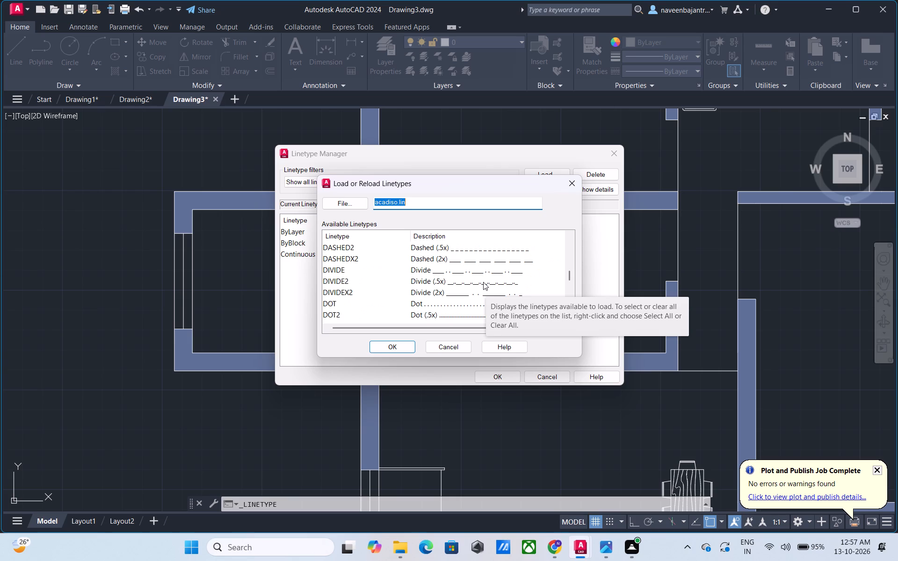
{"action": "scroll", "coordinate": [483, 282], "scroll_direction": "up", "scroll_amount": 1}
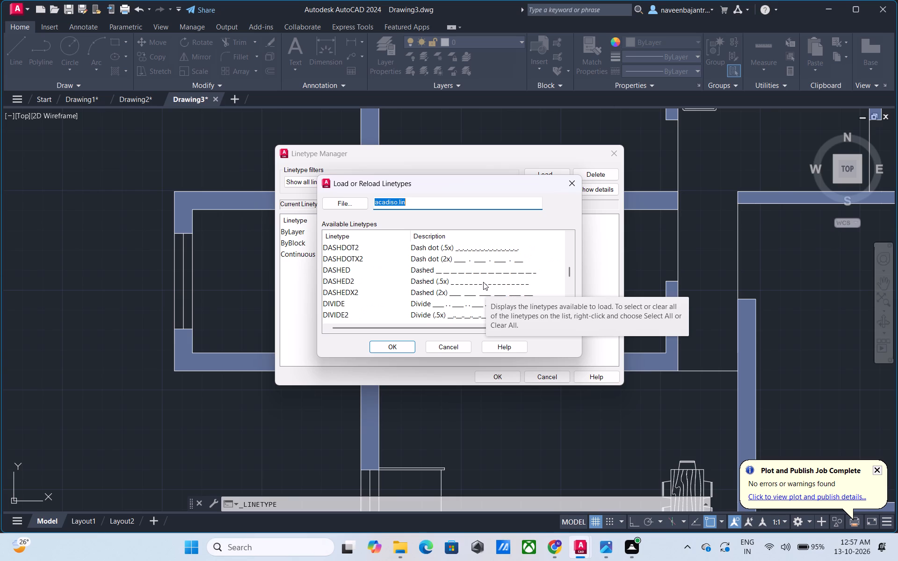
{"action": "scroll", "coordinate": [483, 282], "scroll_direction": "up", "scroll_amount": 1}
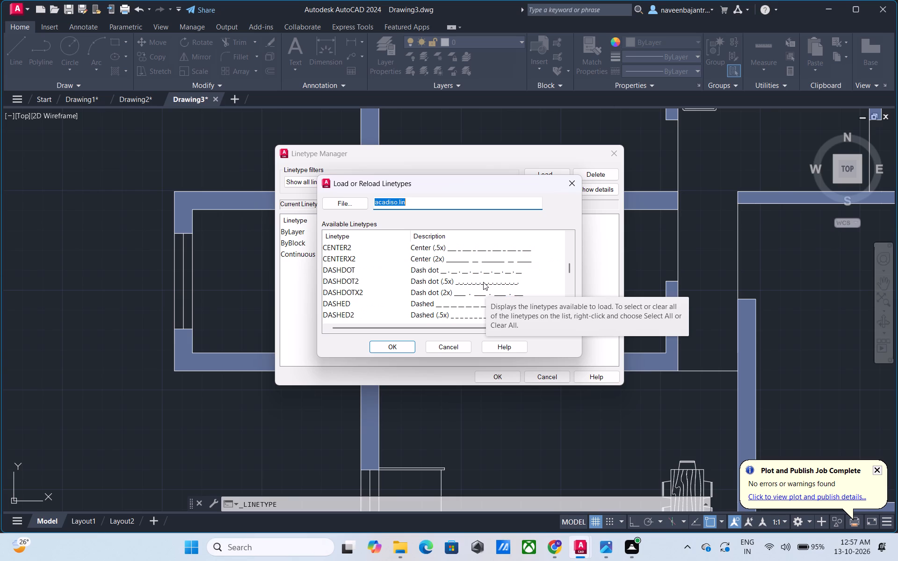
{"action": "scroll", "coordinate": [483, 282], "scroll_direction": "up", "scroll_amount": 1}
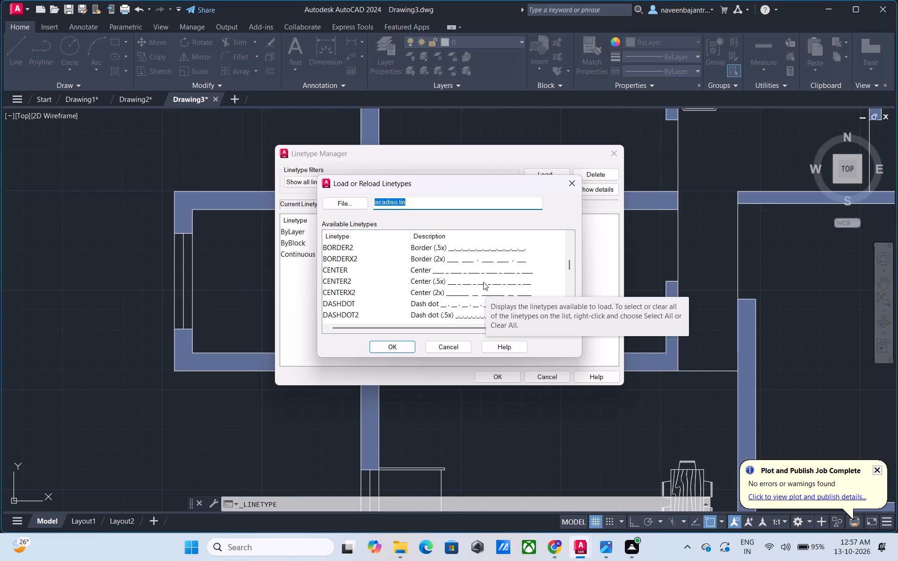
{"action": "scroll", "coordinate": [483, 282], "scroll_direction": "up", "scroll_amount": 1}
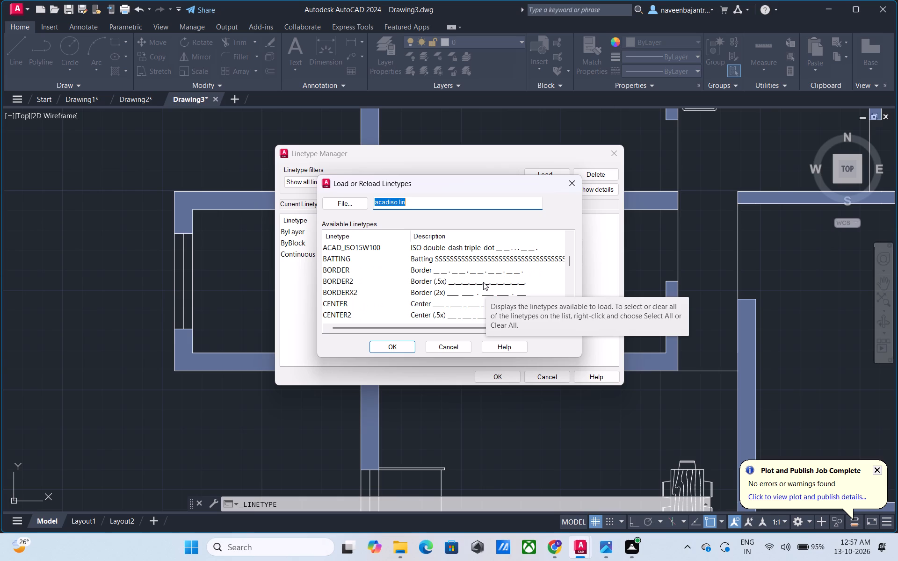
{"action": "scroll", "coordinate": [483, 282], "scroll_direction": "up", "scroll_amount": 1}
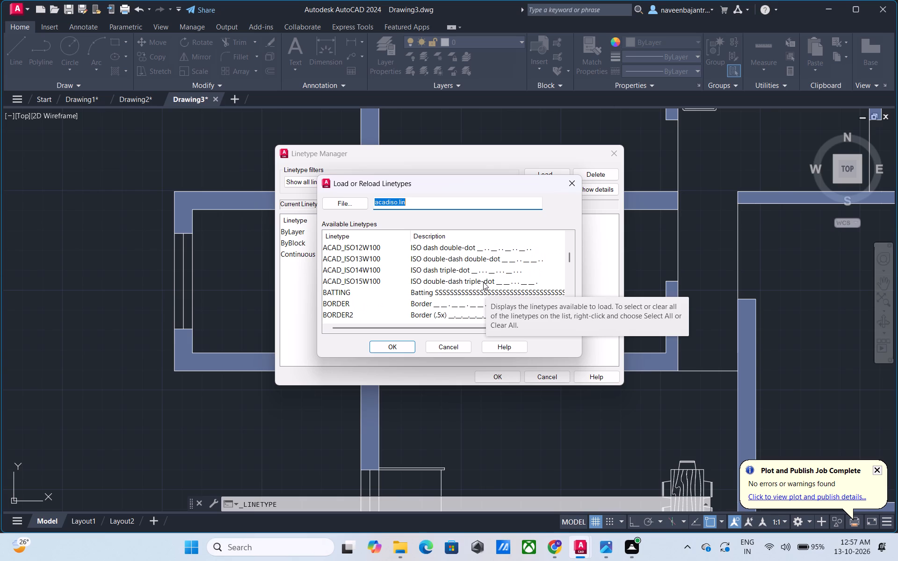
{"action": "scroll", "coordinate": [483, 282], "scroll_direction": "up", "scroll_amount": 1}
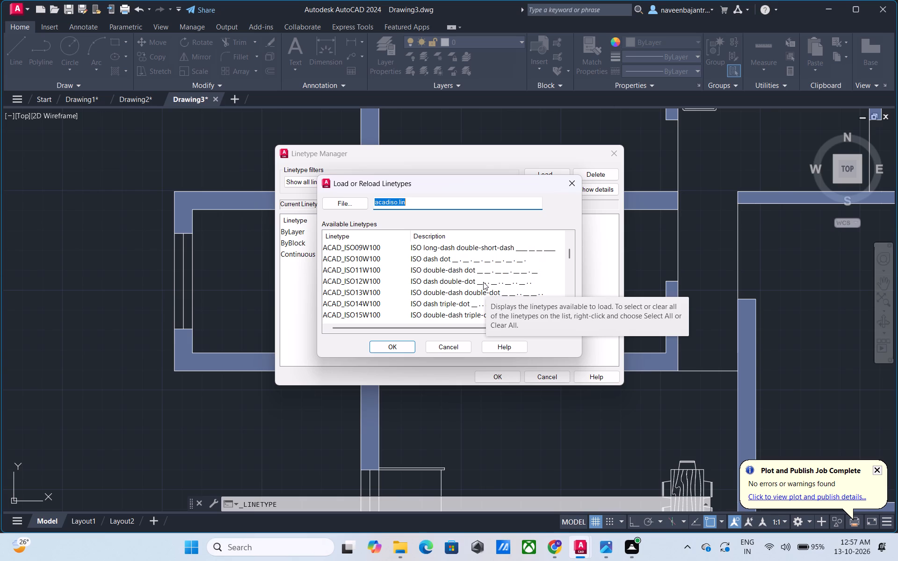
{"action": "scroll", "coordinate": [483, 282], "scroll_direction": "up", "scroll_amount": 1}
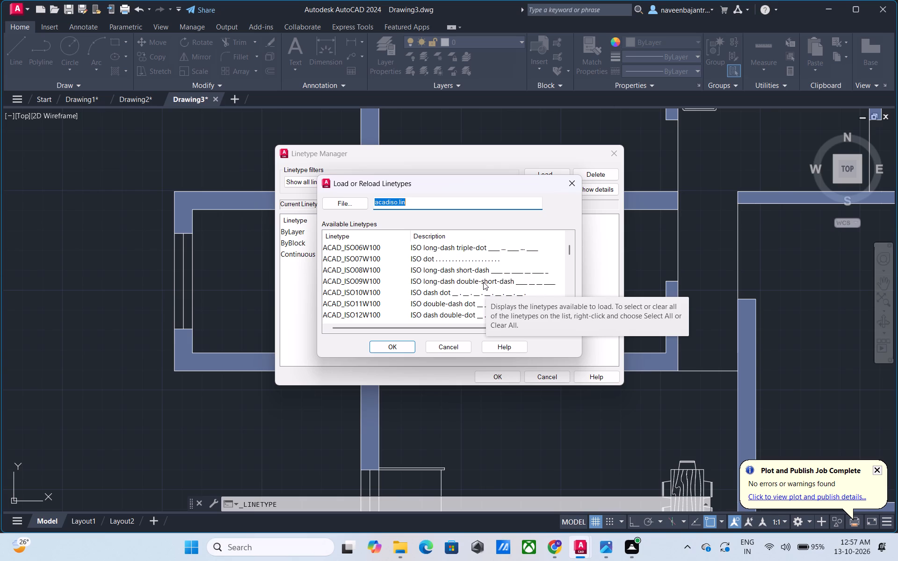
{"action": "scroll", "coordinate": [483, 282], "scroll_direction": "up", "scroll_amount": 2}
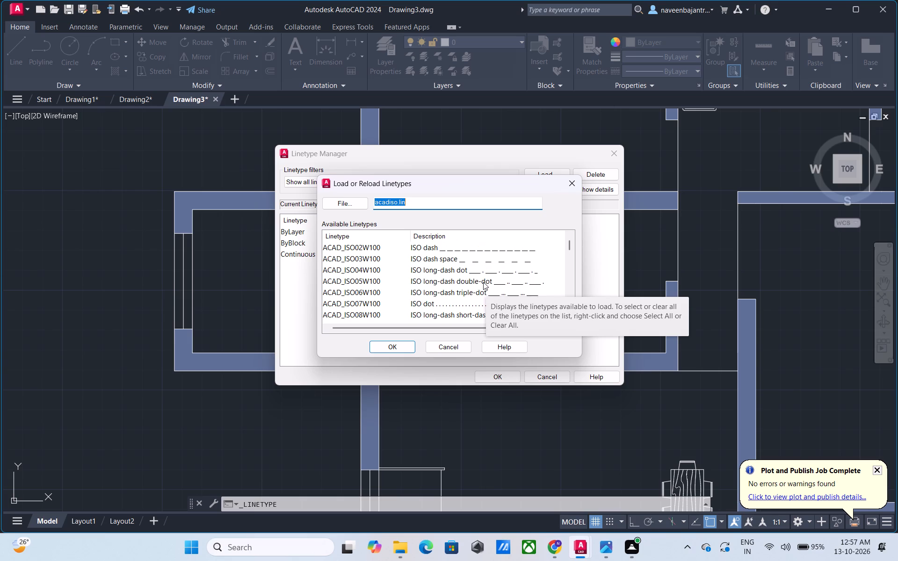
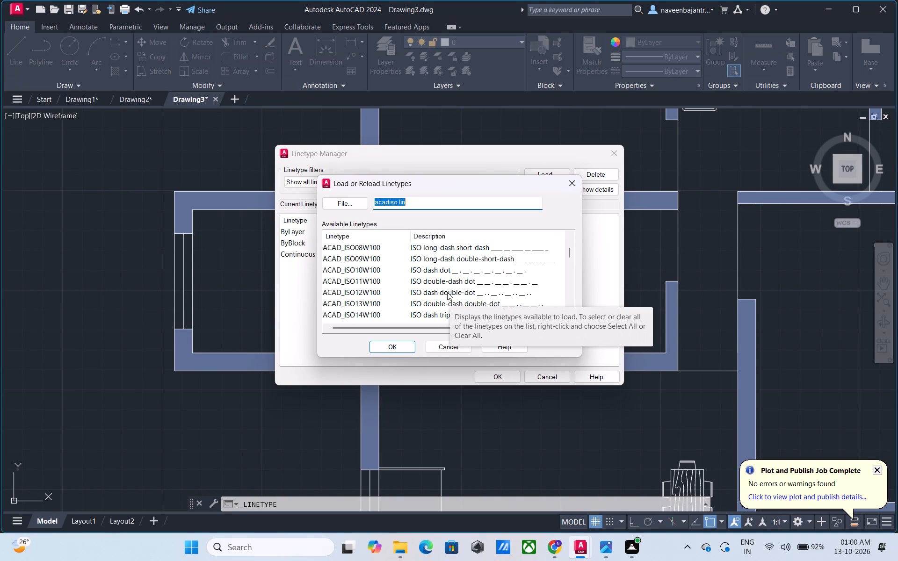
Look through the rest of the acadiso.lin linetypes, and close the list and the Linetype Manager without loading any.
{"action": "scroll", "coordinate": [468, 282], "scroll_direction": "down", "scroll_amount": 7}
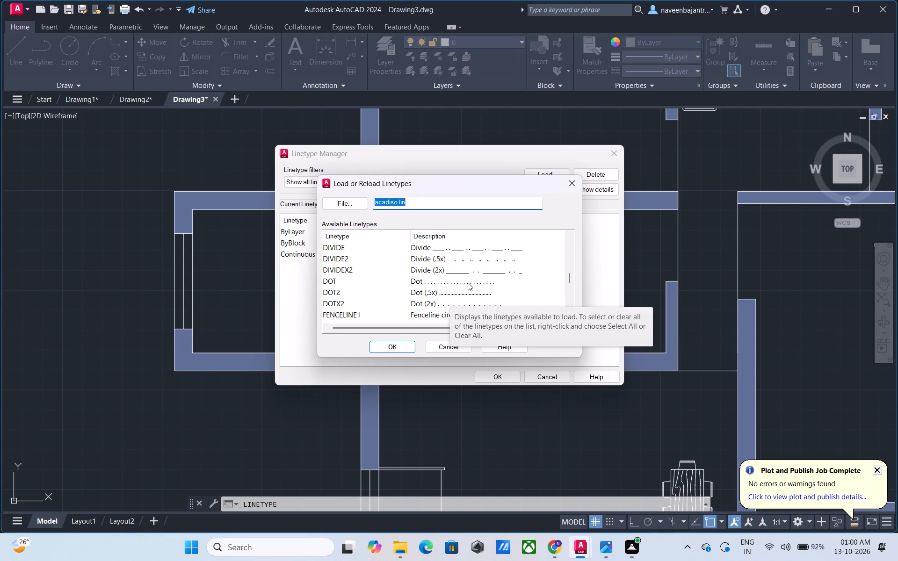
{"action": "scroll", "coordinate": [468, 282], "scroll_direction": "down", "scroll_amount": 3}
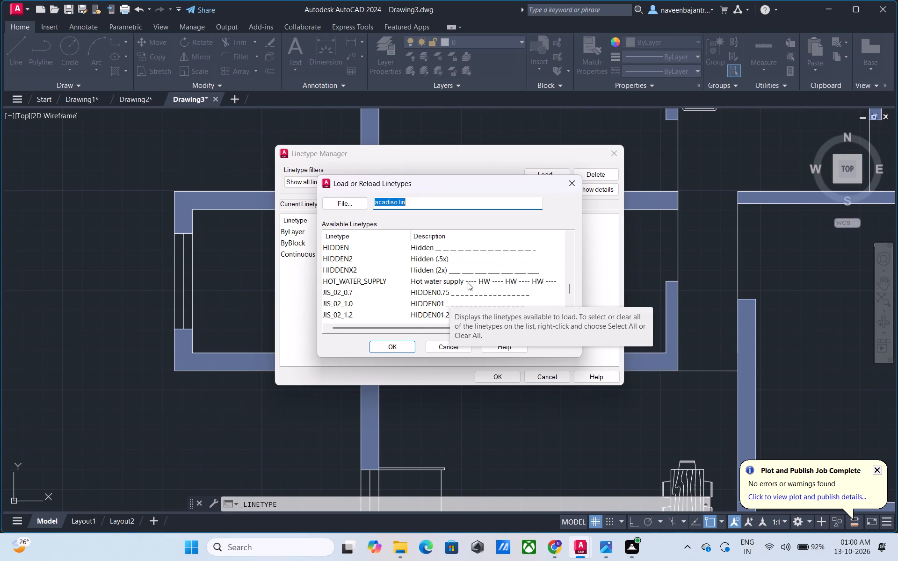
{"action": "scroll", "coordinate": [468, 282], "scroll_direction": "down", "scroll_amount": 7}
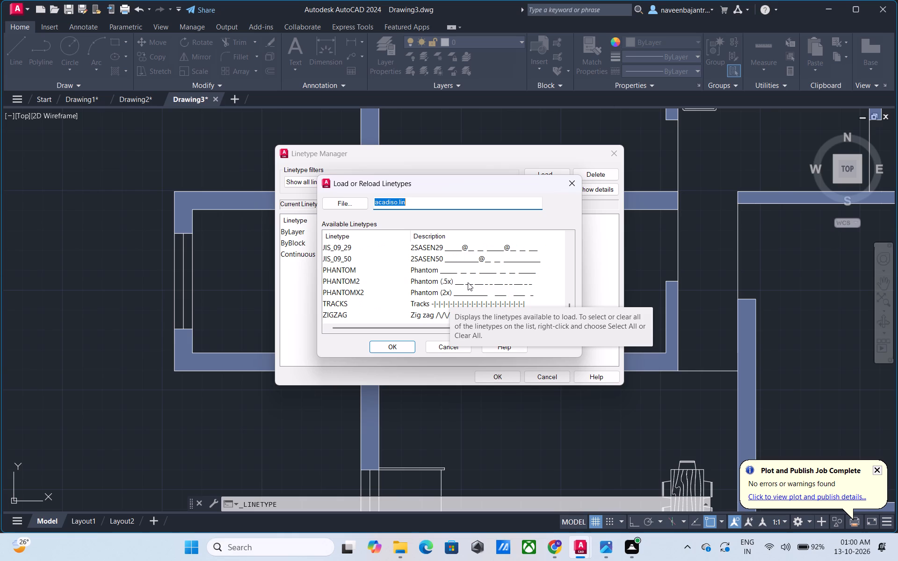
{"action": "scroll", "coordinate": [468, 282], "scroll_direction": "down", "scroll_amount": 4}
{"action": "left_click", "coordinate": [572, 178]}
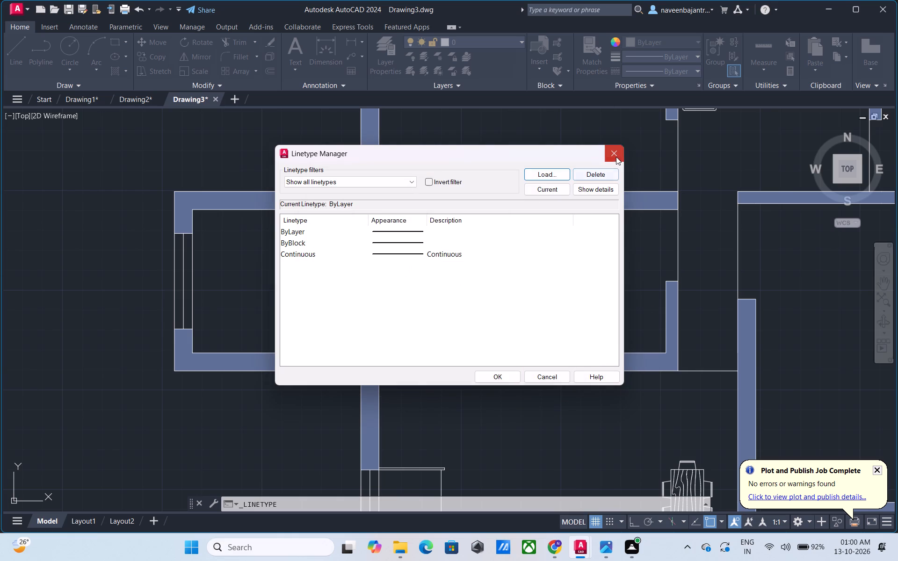
{"action": "left_click", "coordinate": [616, 156]}
Start a multiline text label below the bed in the plan's upper-left bedroom, with text height 7".
{"action": "scroll", "coordinate": [575, 231], "scroll_direction": "down", "scroll_amount": 3}
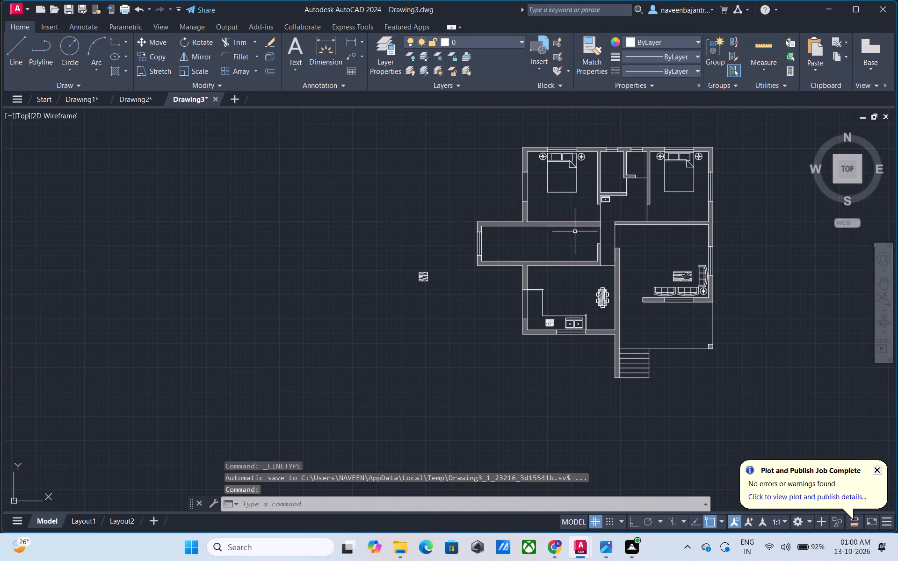
{"action": "middle_click_drag", "start_coordinate": [569, 209], "coordinate": [426, 231]}
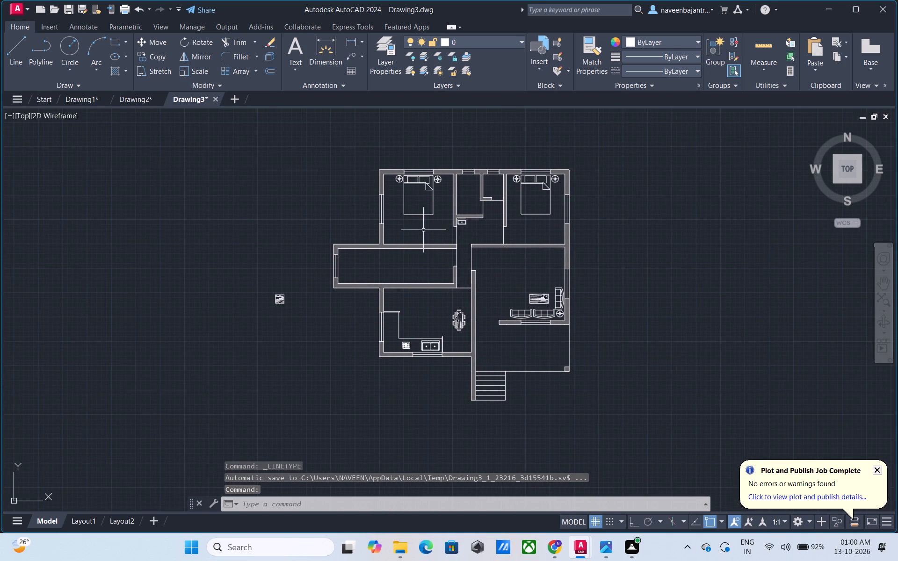
{"action": "left_click", "coordinate": [293, 46]}
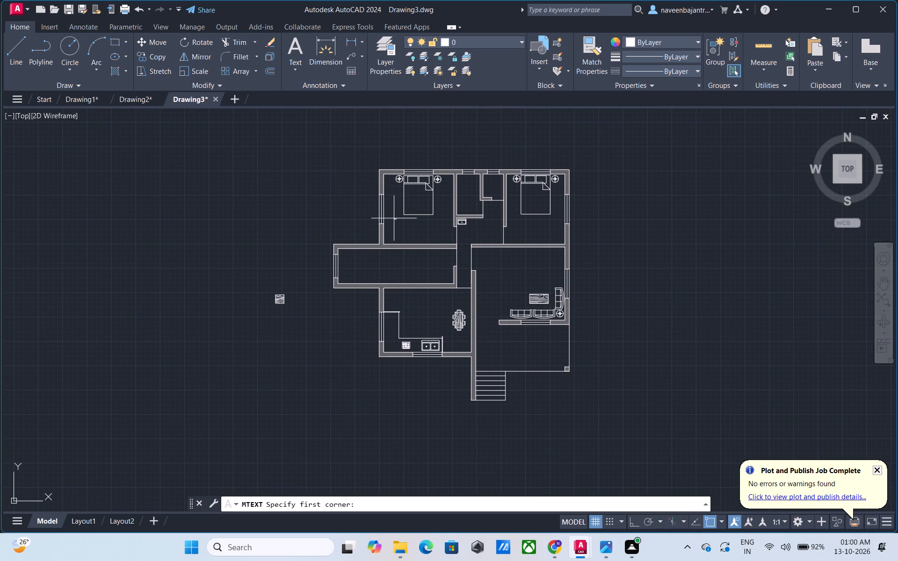
{"action": "scroll", "coordinate": [394, 218], "scroll_direction": "up", "scroll_amount": 2}
{"action": "left_click", "coordinate": [398, 223]}
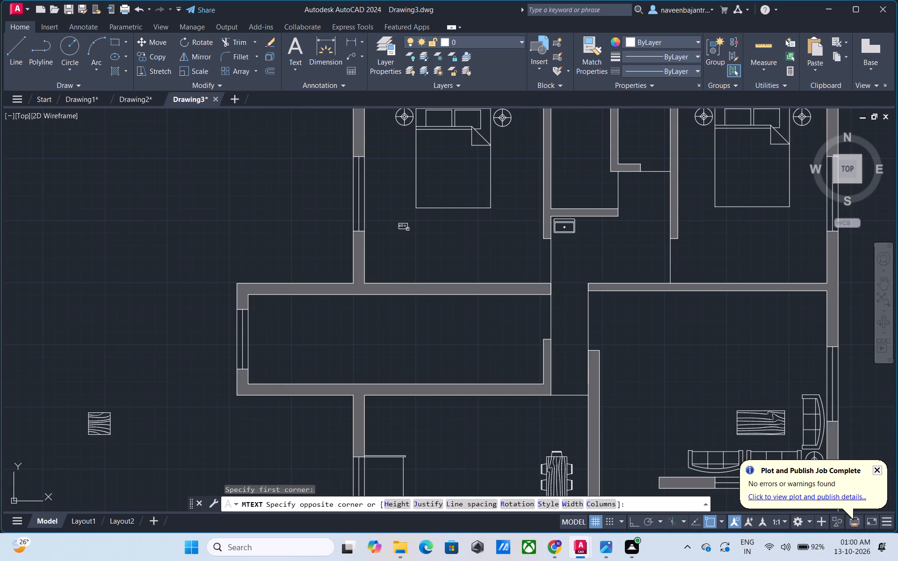
{"action": "left_click", "coordinate": [534, 273]}
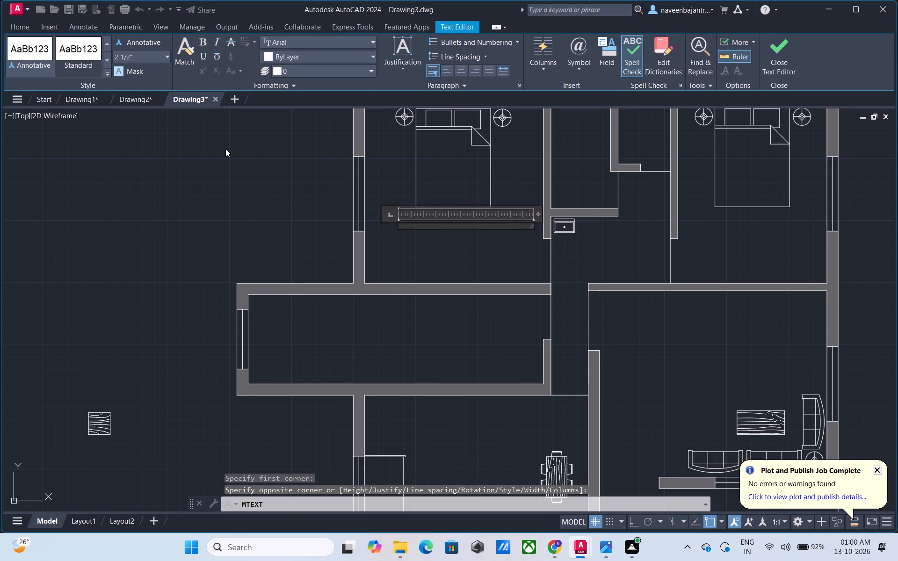
{"action": "left_click", "coordinate": [139, 54]}
{"action": "key", "text": "7"}
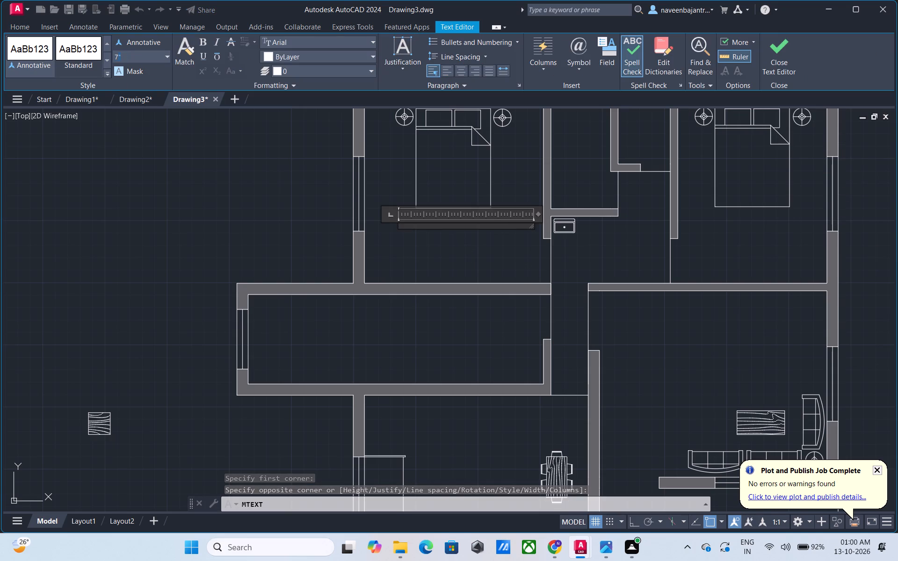
{"action": "key", "text": "shift+quotedbl"}
{"action": "key", "text": "Return"}
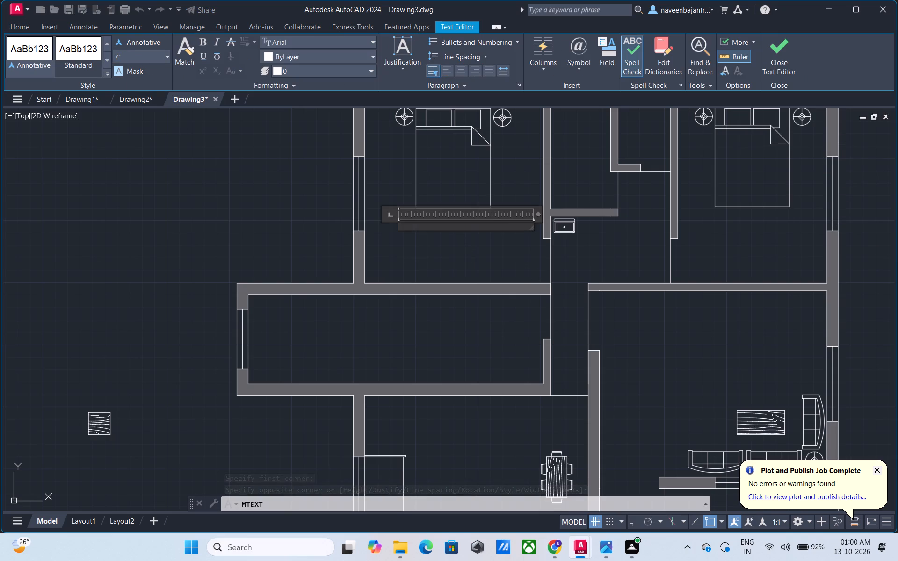
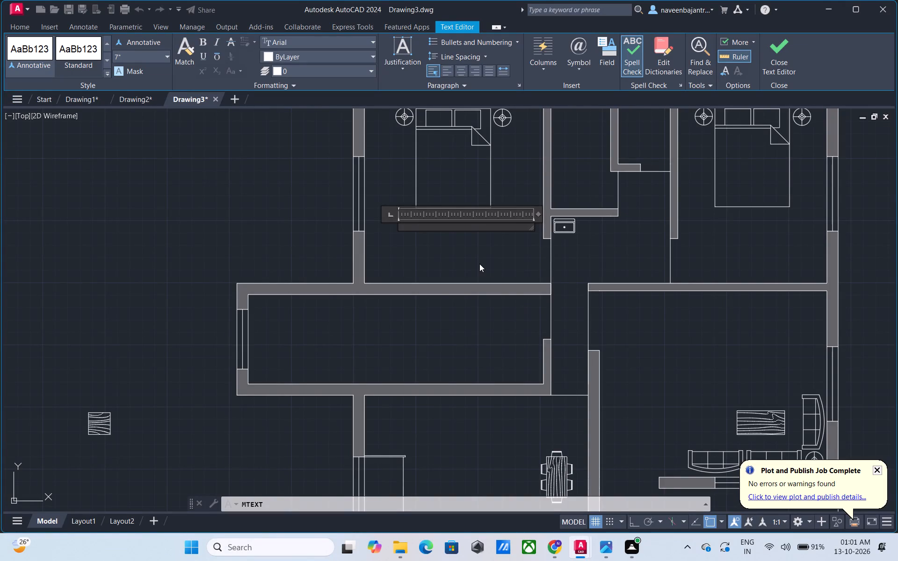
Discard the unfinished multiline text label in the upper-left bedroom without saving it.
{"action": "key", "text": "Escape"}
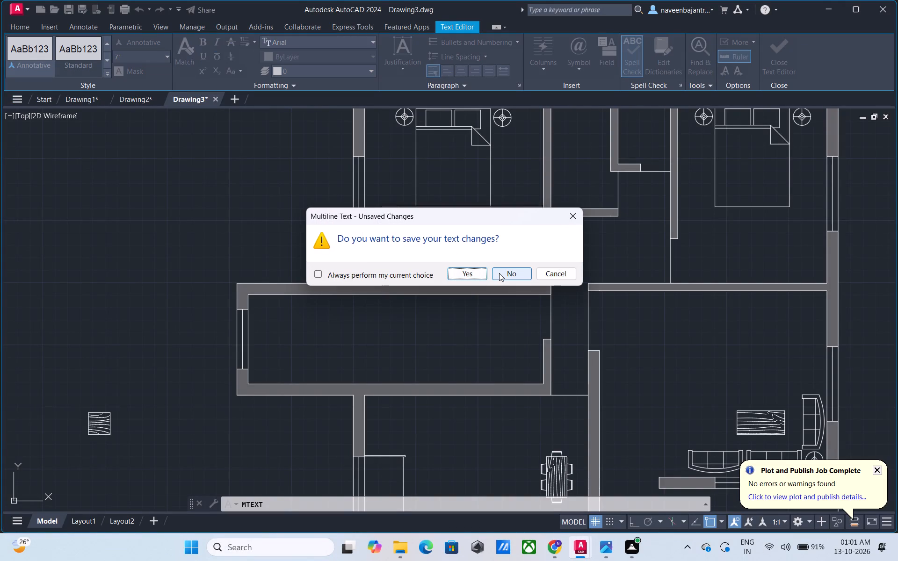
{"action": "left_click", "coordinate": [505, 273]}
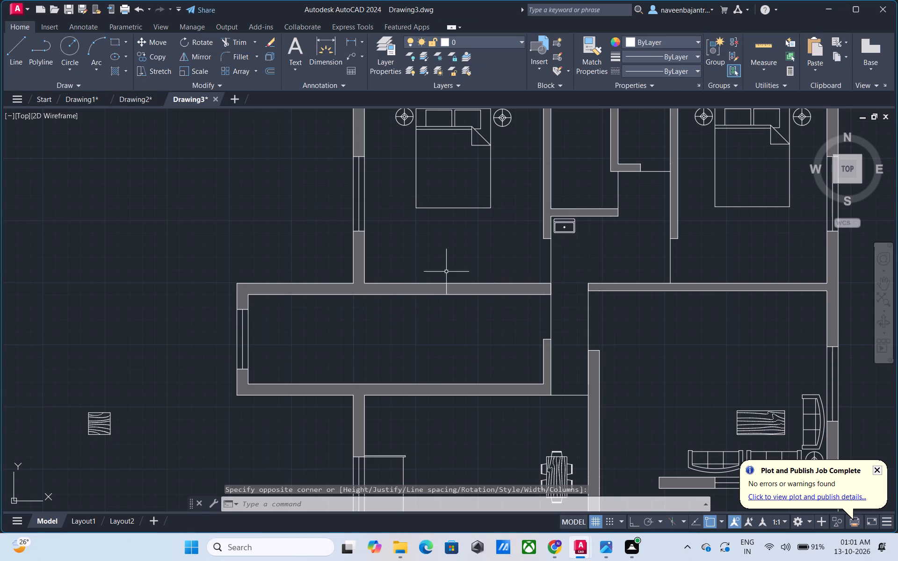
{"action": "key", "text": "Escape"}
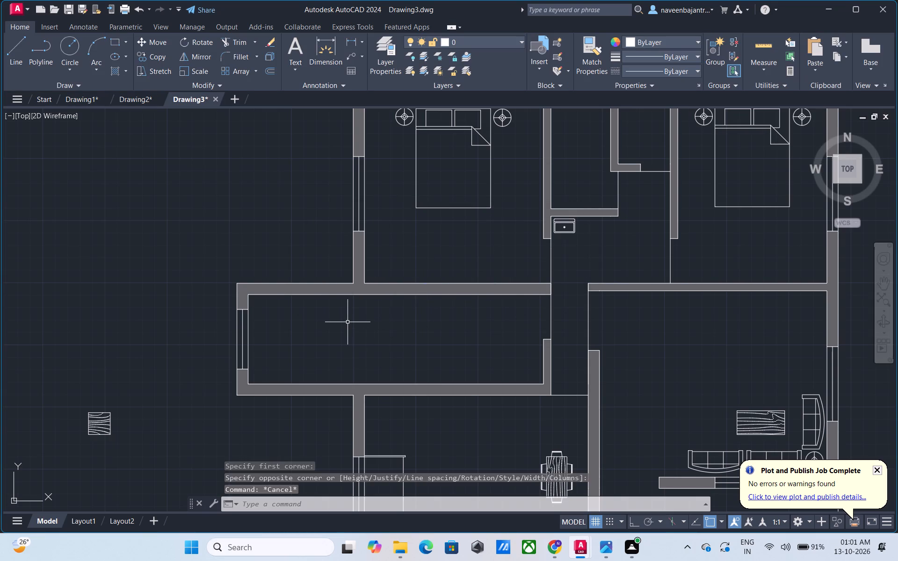
Draw a vertical line across the narrow room below the upper-left bedroom, aligned with the outer face of the bedroom's left wall.
{"action": "type", "text": "L"}
{"action": "key", "text": "space"}
{"action": "left_click", "coordinate": [352, 282]}
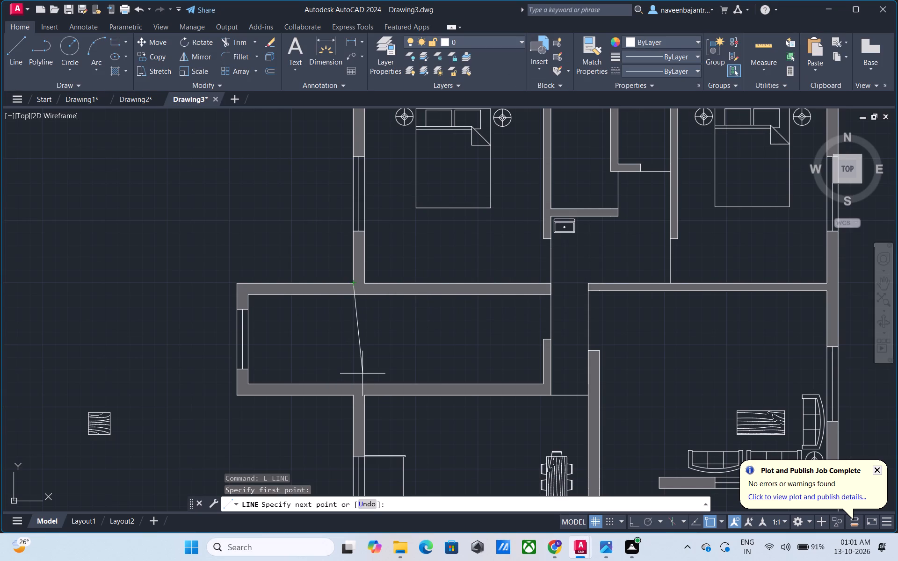
{"action": "key", "text": "F8"}
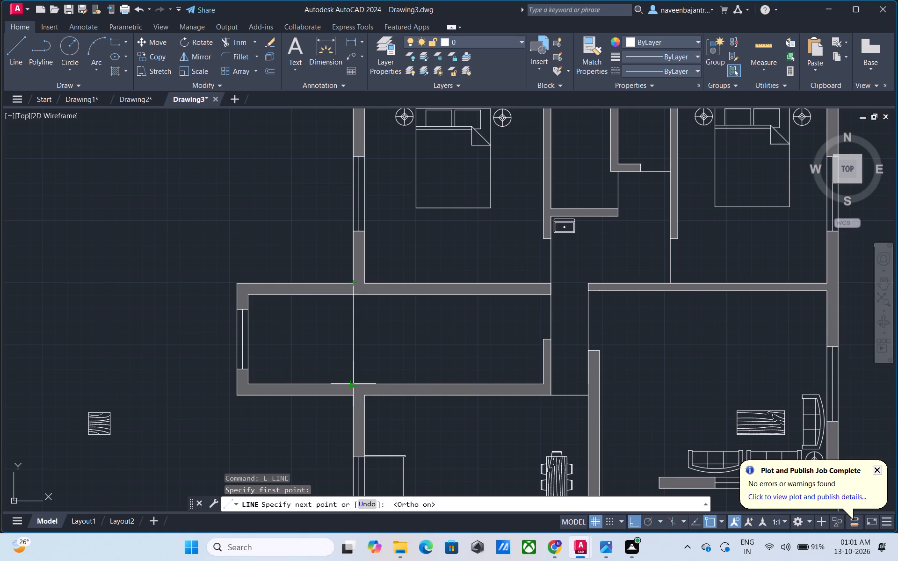
{"action": "left_click", "coordinate": [354, 383]}
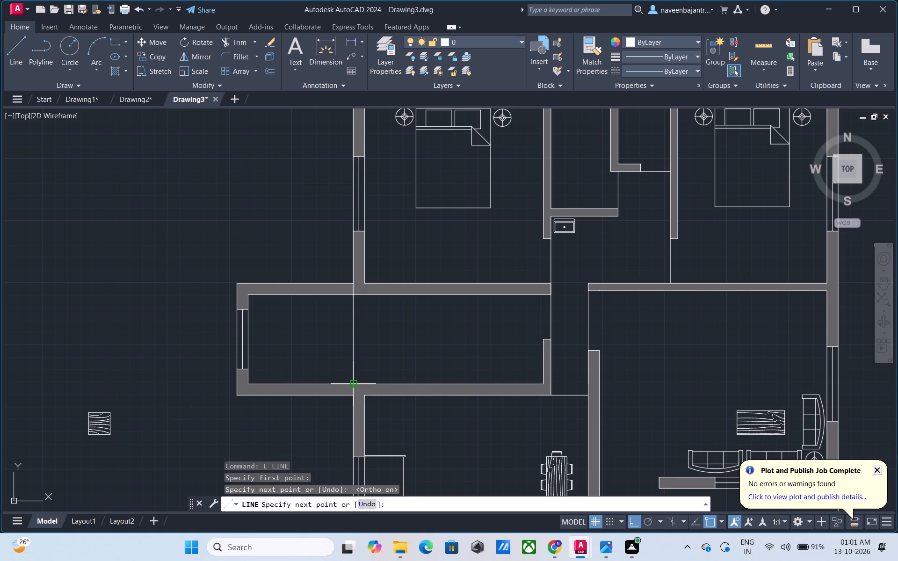
{"action": "key", "text": "Escape"}
Trim the piece of the new vertical line that lies inside the narrow room's upper wall.
{"action": "type", "text": "TR"}
{"action": "key", "text": "space"}
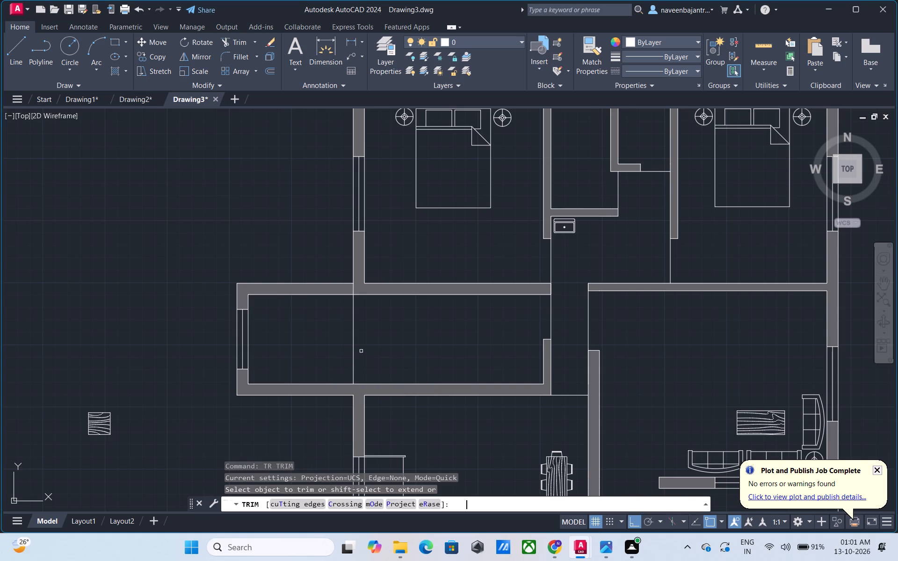
{"action": "left_click", "coordinate": [353, 290]}
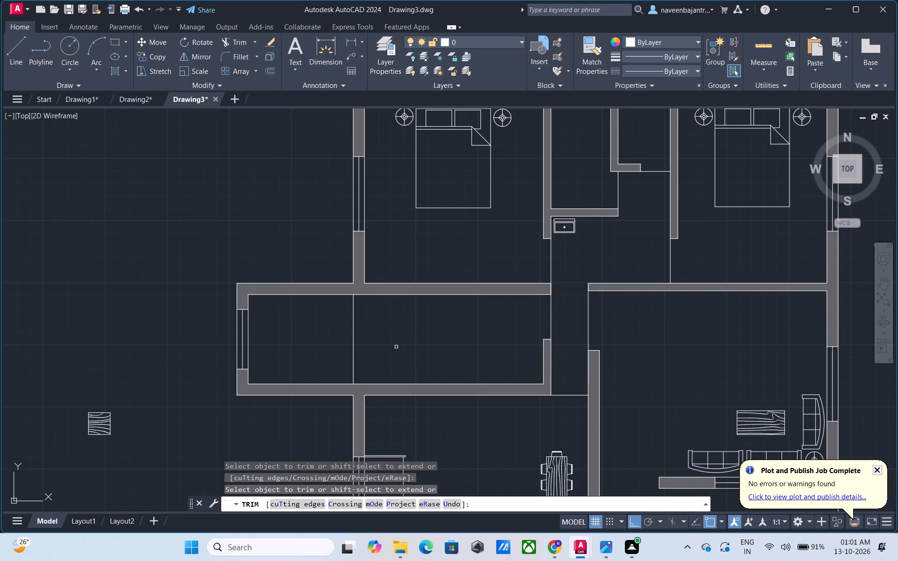
{"action": "key", "text": "Escape"}
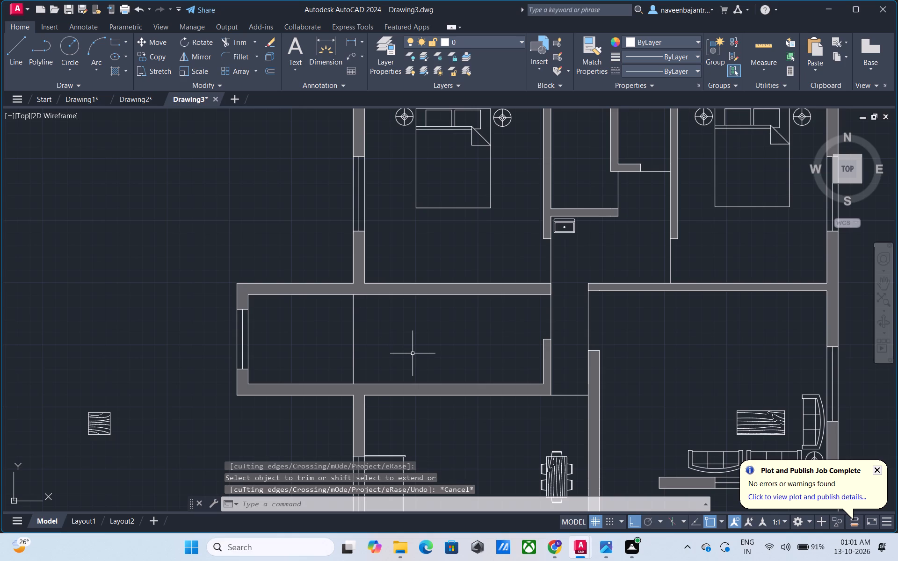
{"action": "key", "text": "Escape"}
Draw a horizontal line about 8'-7" long from the vertical line's midpoint toward the narrow room's doorway end.
{"action": "type", "text": "L"}
{"action": "key", "text": "space"}
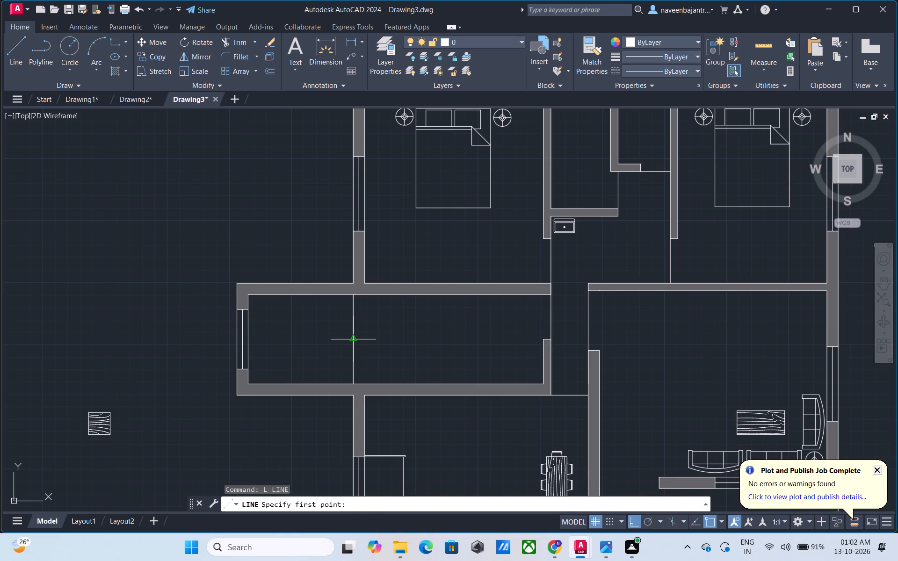
{"action": "left_click", "coordinate": [351, 339]}
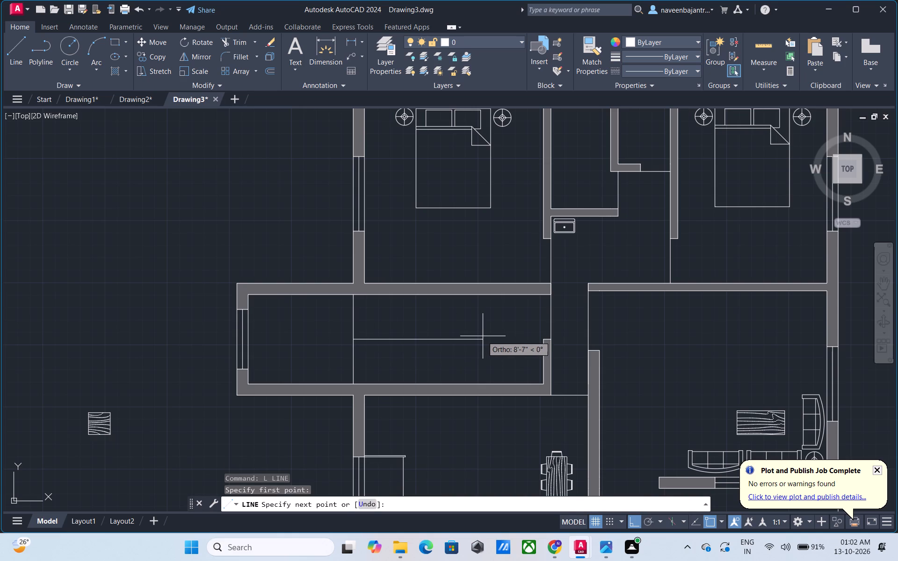
{"action": "left_click", "coordinate": [484, 336]}
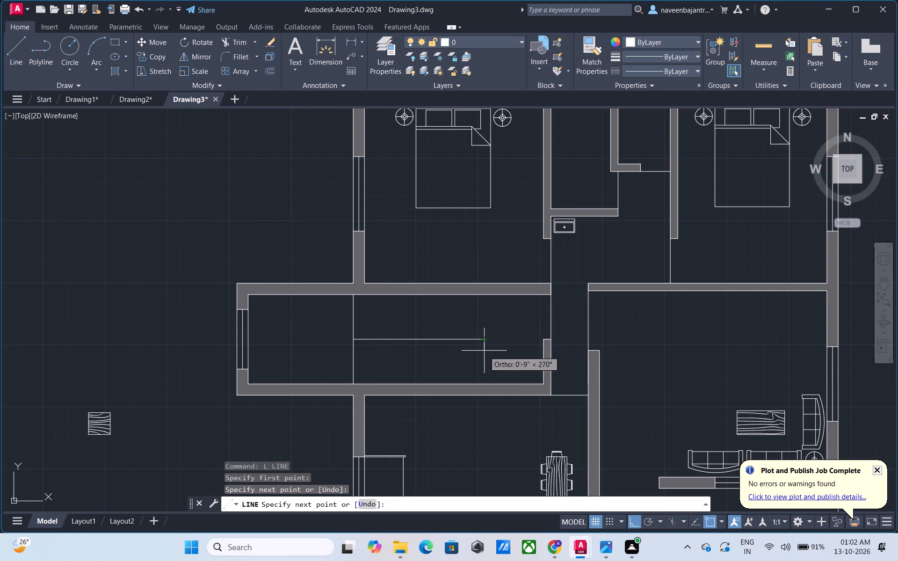
{"action": "key", "text": "Escape"}
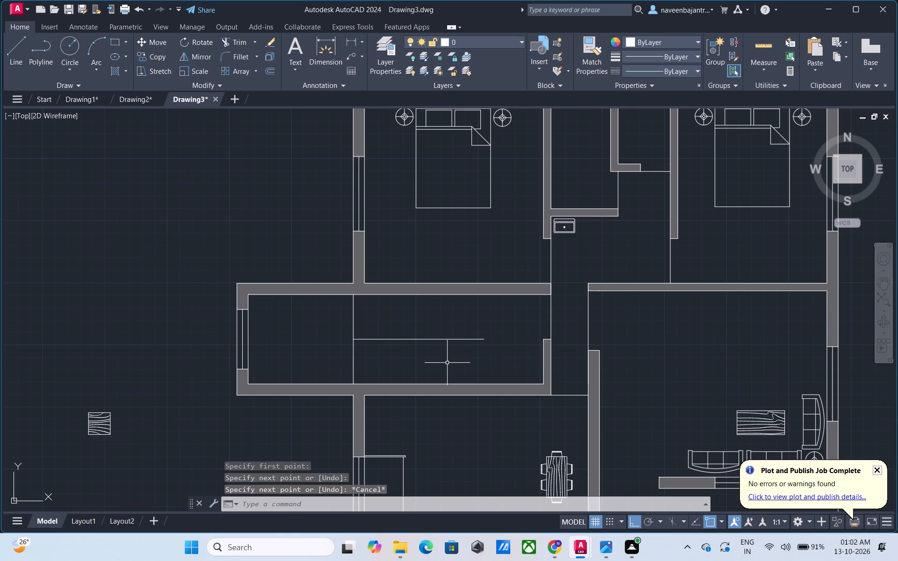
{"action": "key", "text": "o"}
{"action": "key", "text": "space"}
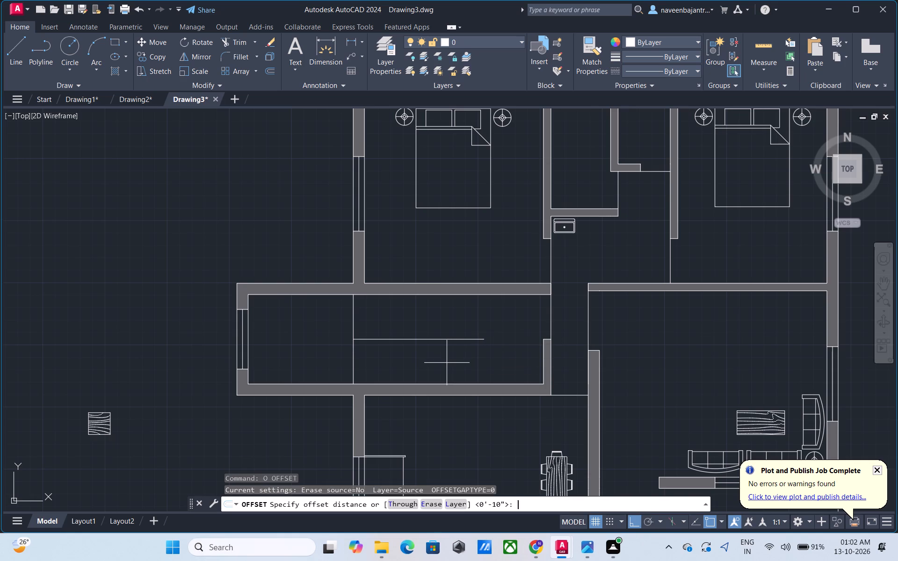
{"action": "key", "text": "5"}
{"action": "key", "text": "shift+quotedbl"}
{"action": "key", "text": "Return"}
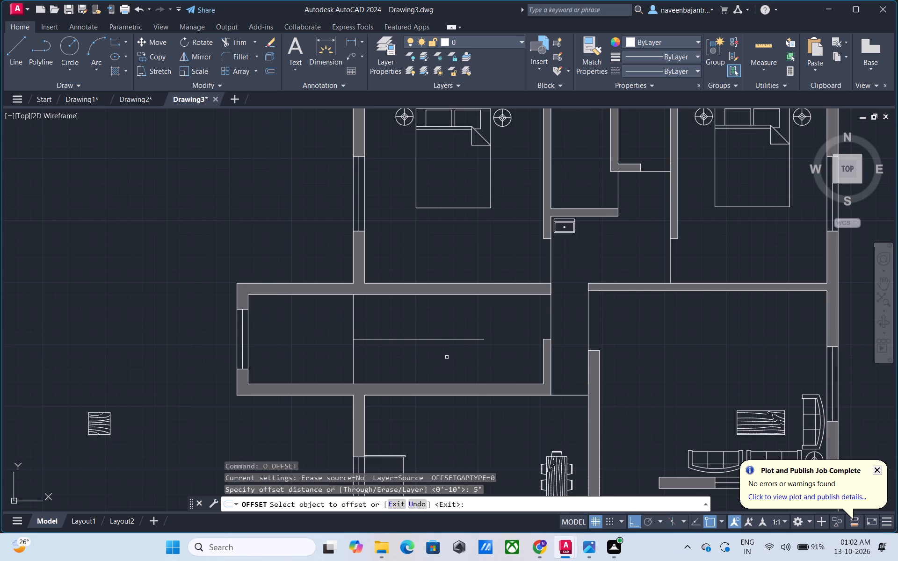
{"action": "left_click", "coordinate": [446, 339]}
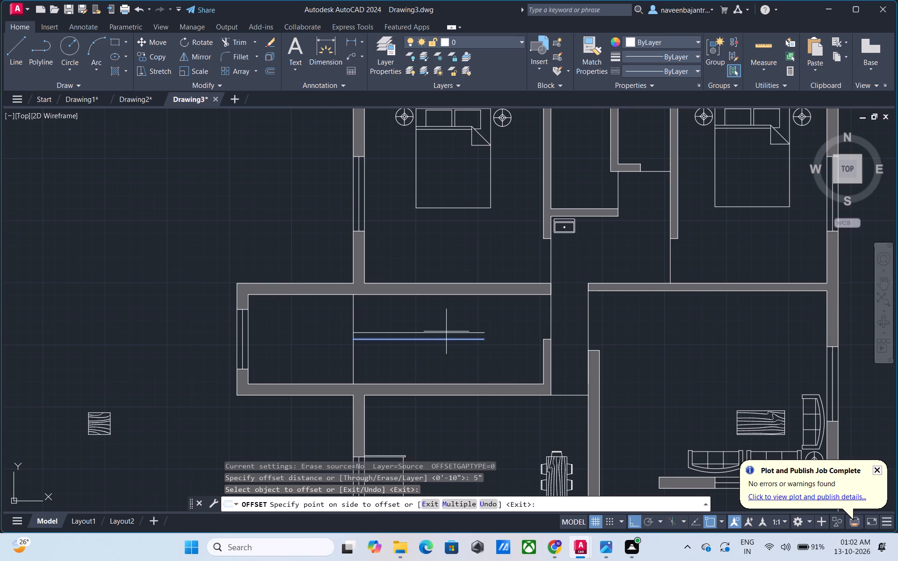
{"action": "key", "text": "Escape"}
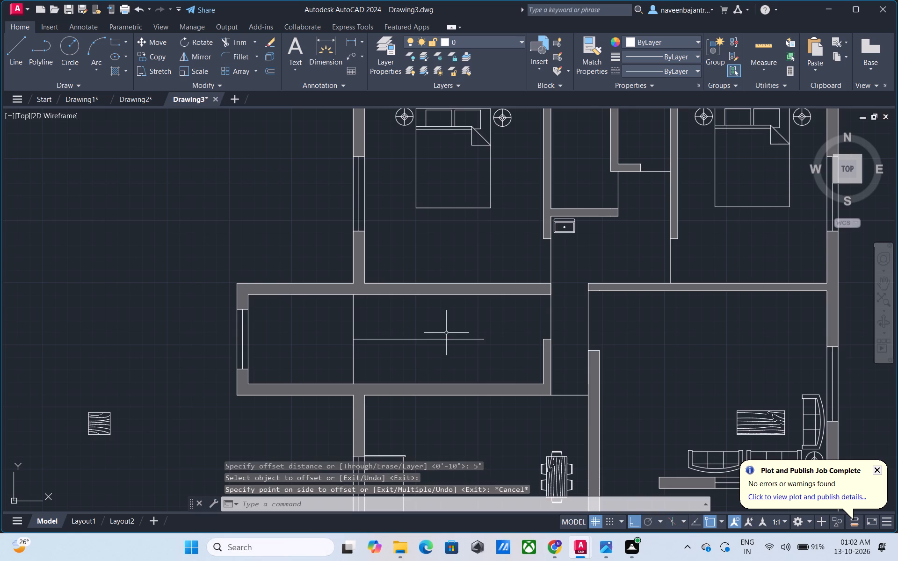
Offset the horizontal centre line 2.5" to both its upper and lower sides.
{"action": "type", "text": "O 2.5\""}
{"action": "key", "text": "Return"}
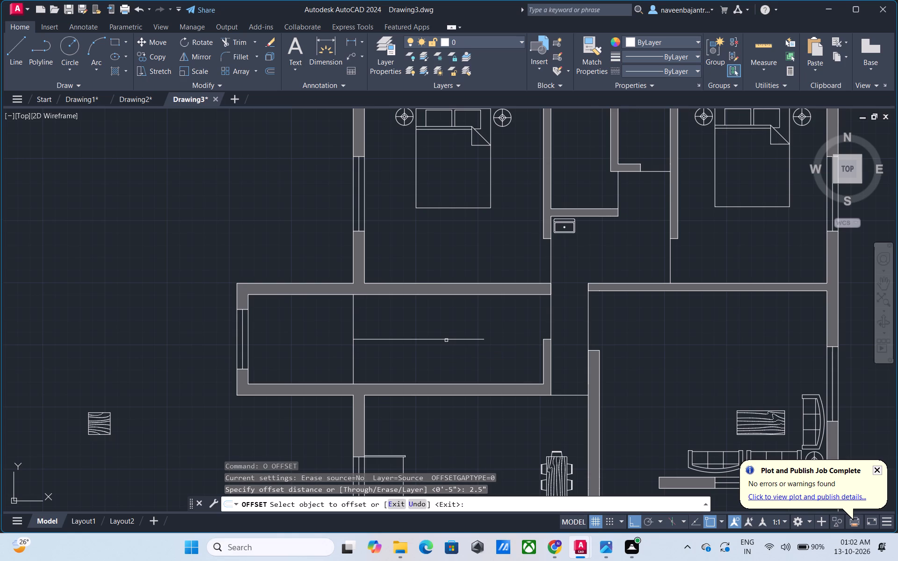
{"action": "left_click", "coordinate": [446, 339]}
{"action": "left_click", "coordinate": [447, 330]}
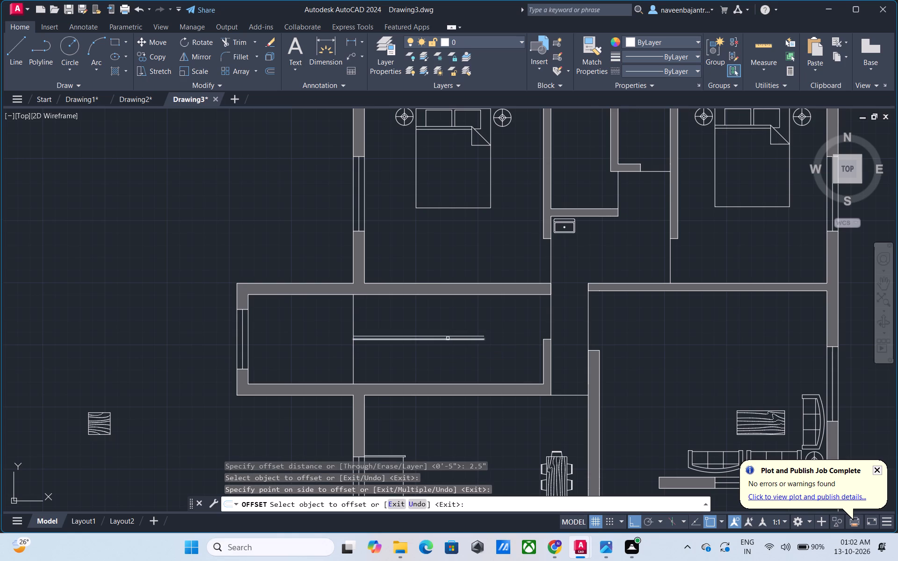
{"action": "left_click", "coordinate": [449, 339]}
{"action": "left_click", "coordinate": [449, 350]}
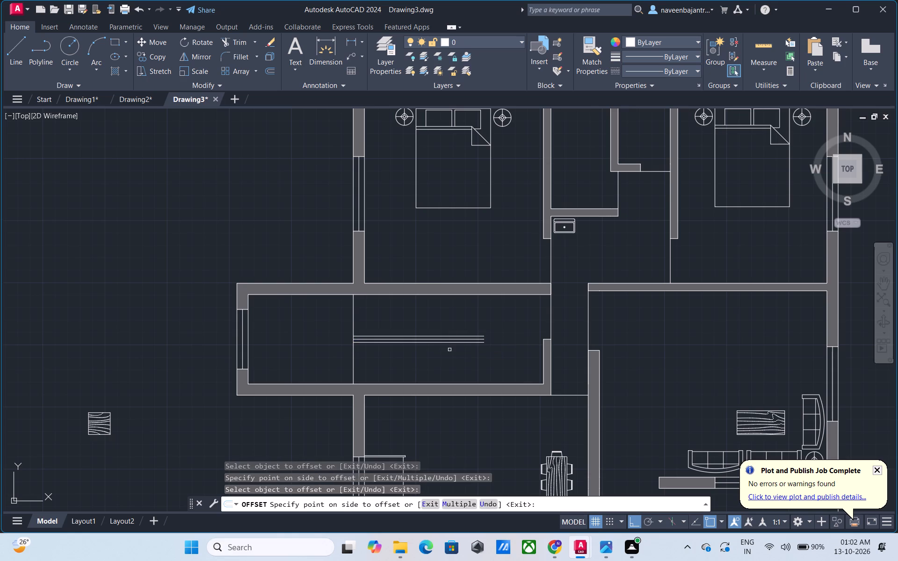
{"action": "key", "text": "Escape"}
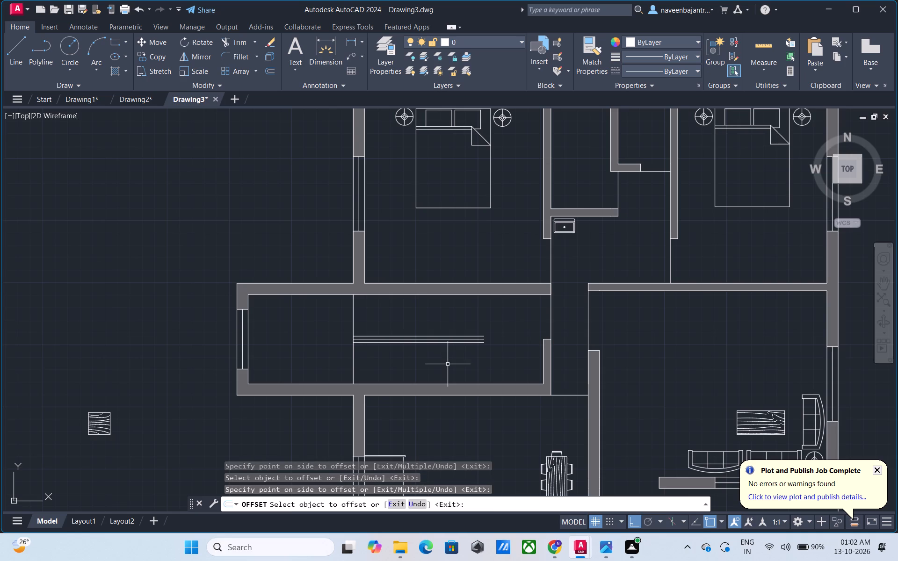
Remove the original middle line with Trim, keeping only the two offset lines between the stair flights.
{"action": "type", "text": "TR"}
{"action": "key", "text": "space"}
{"action": "scroll", "coordinate": [436, 346], "scroll_direction": "up", "scroll_amount": 2}
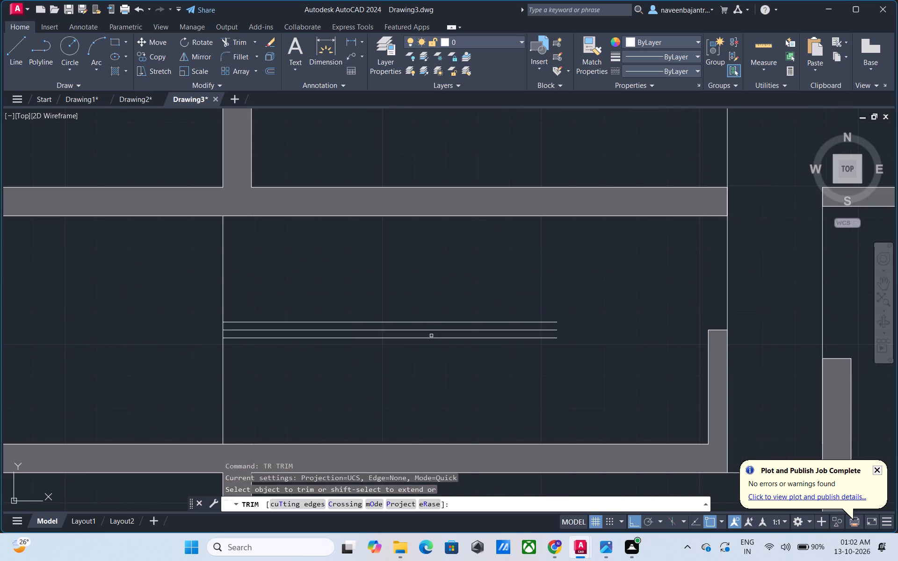
{"action": "left_click", "coordinate": [430, 330]}
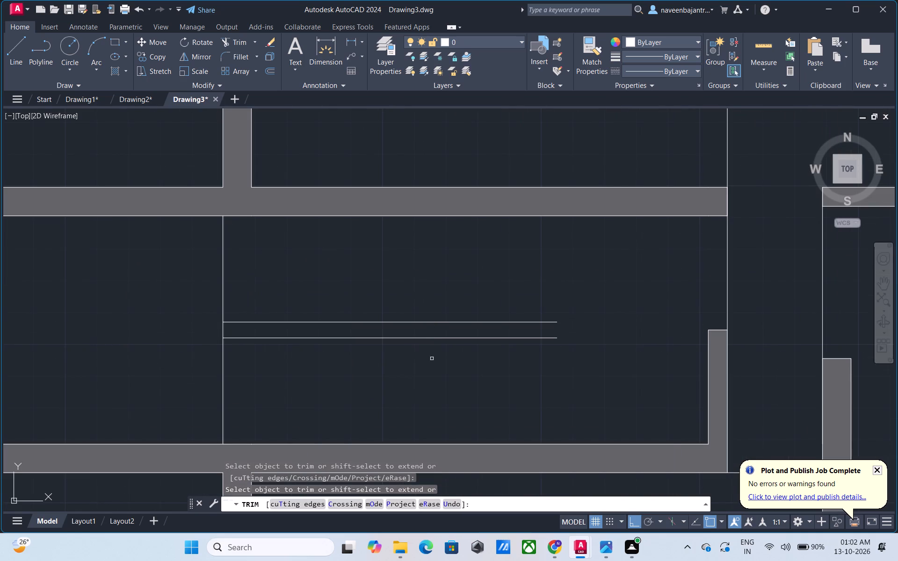
{"action": "scroll", "coordinate": [432, 363], "scroll_direction": "down", "scroll_amount": 2}
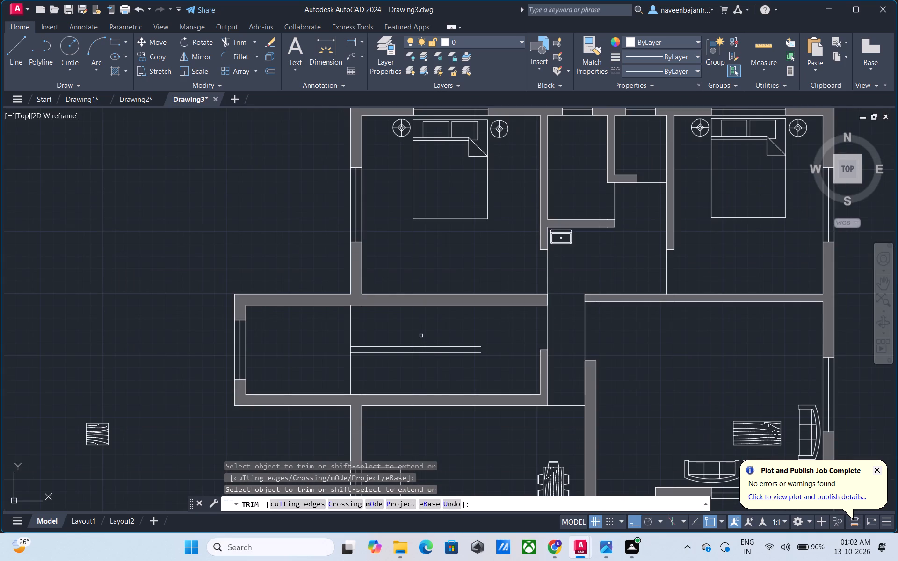
{"action": "middle_click_drag", "start_coordinate": [420, 335], "coordinate": [378, 313]}
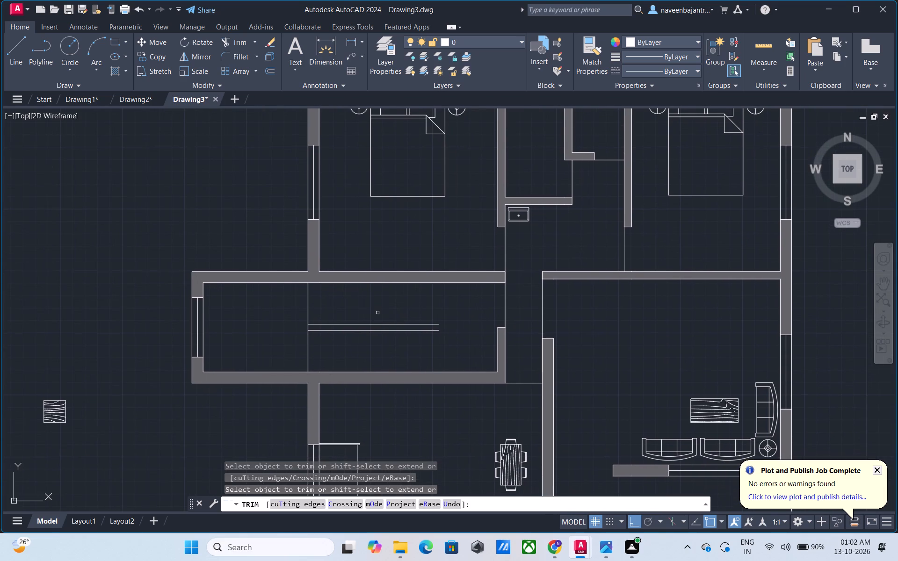
{"action": "key", "text": "Escape"}
Offset the stair's vertical line 10" ten times in succession toward the doorway end to lay out the treads.
{"action": "key", "text": "o"}
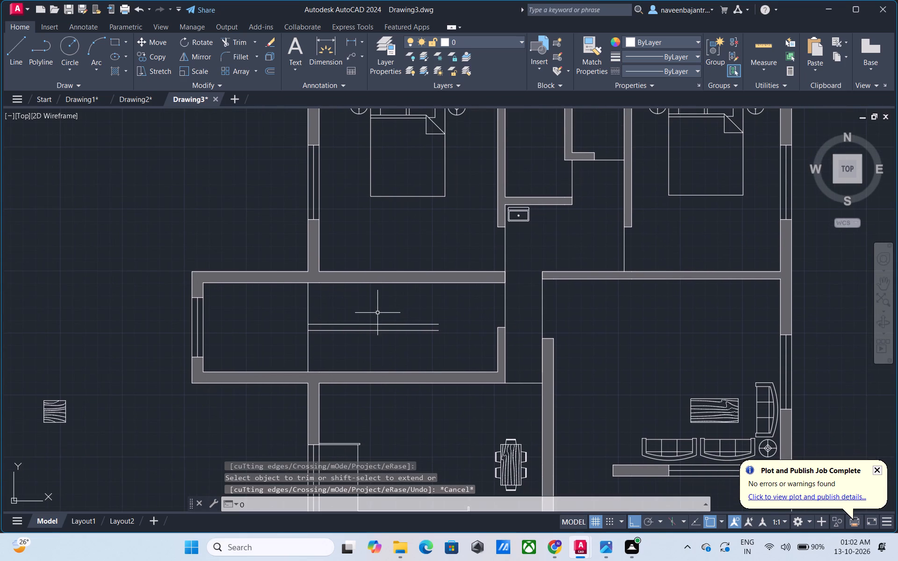
{"action": "key", "text": "space"}
{"action": "type", "text": "10\""}
{"action": "key", "text": "Return"}
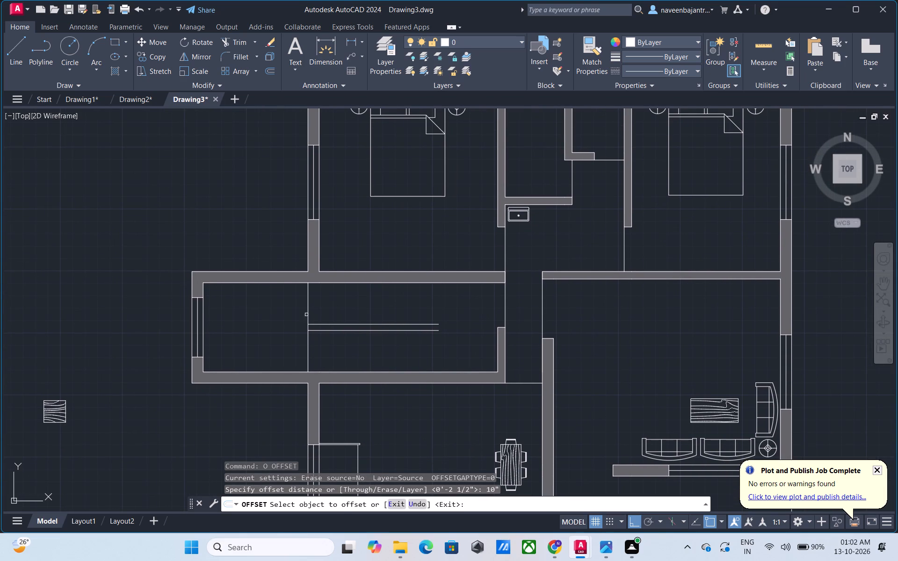
{"action": "left_click", "coordinate": [308, 310]}
{"action": "left_click", "coordinate": [320, 309]}
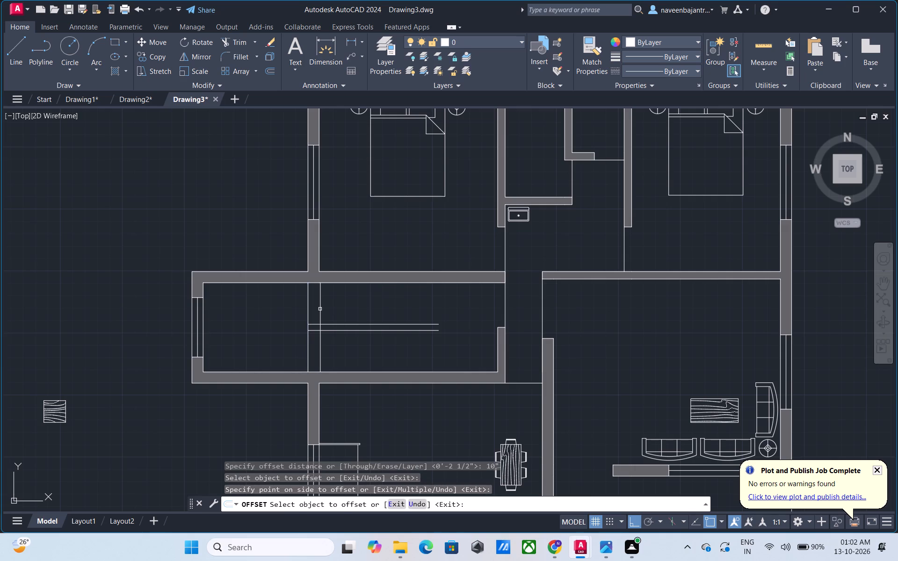
{"action": "left_click", "coordinate": [321, 309]}
{"action": "left_click", "coordinate": [334, 309]}
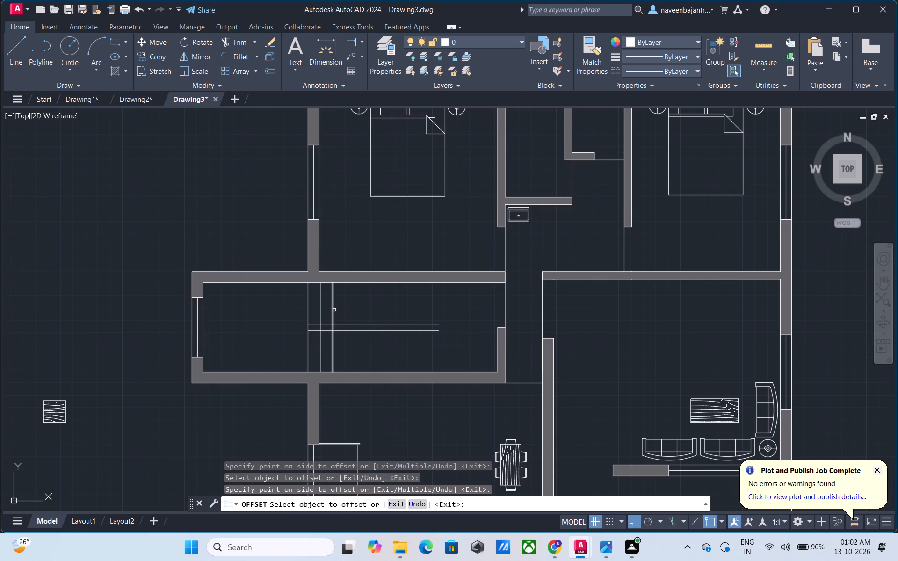
{"action": "left_click", "coordinate": [334, 311]}
{"action": "left_click", "coordinate": [344, 311]}
{"action": "left_click", "coordinate": [346, 311]}
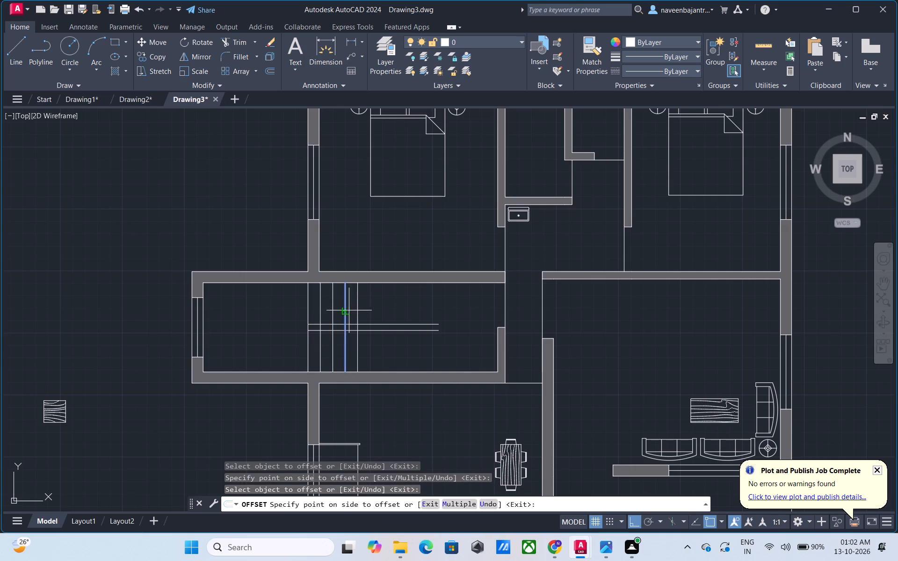
{"action": "left_click", "coordinate": [352, 310]}
{"action": "left_click", "coordinate": [358, 310]}
{"action": "left_click", "coordinate": [370, 309]}
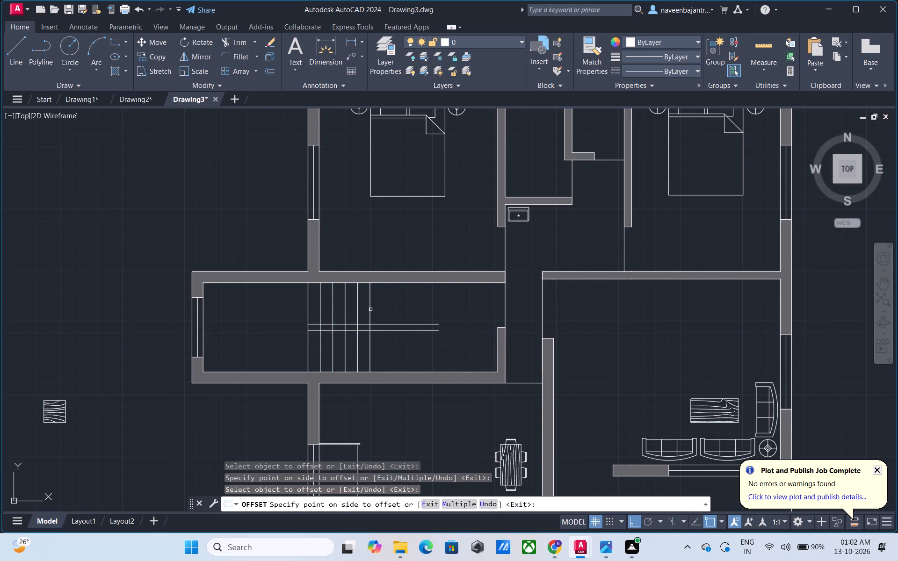
{"action": "left_click", "coordinate": [370, 309]}
{"action": "left_click", "coordinate": [377, 309]}
{"action": "left_click", "coordinate": [383, 309]}
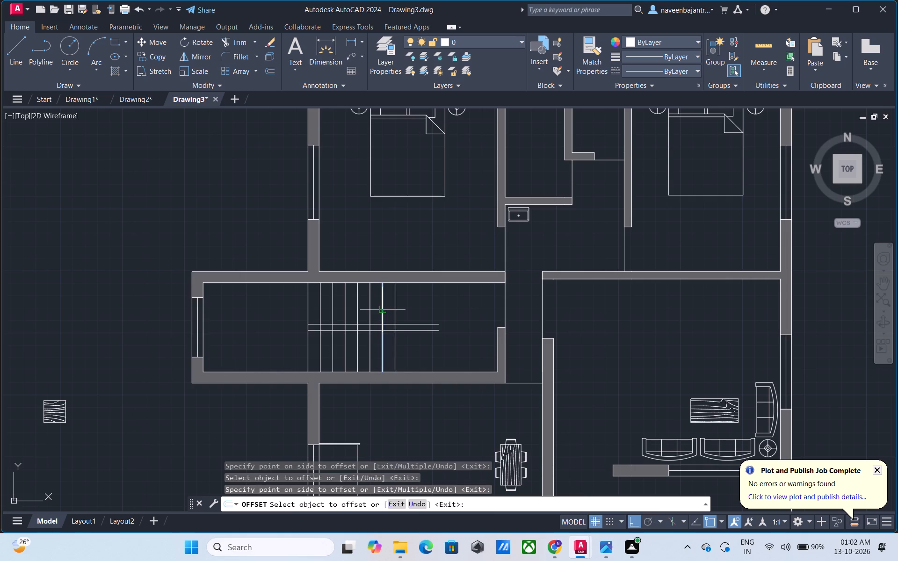
{"action": "left_click", "coordinate": [391, 309]}
{"action": "left_click", "coordinate": [394, 309]}
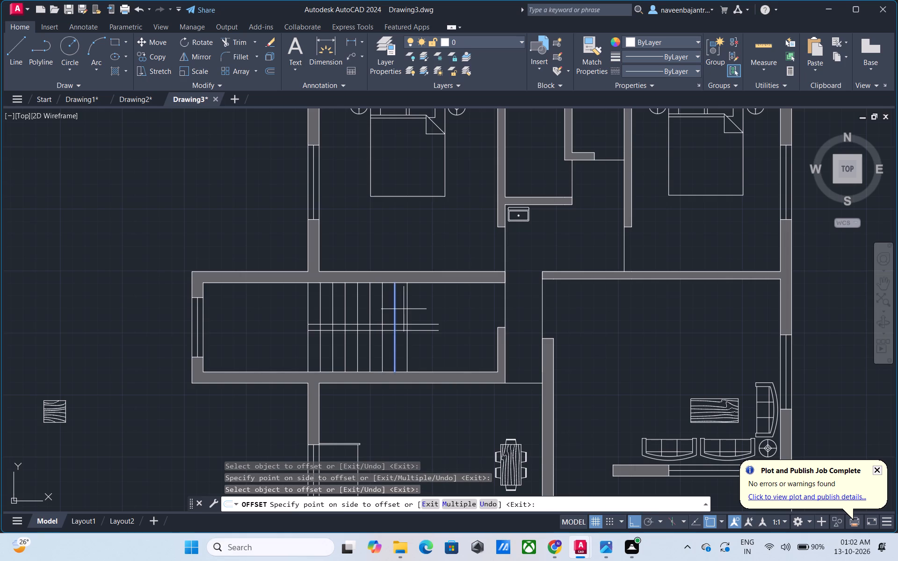
{"action": "left_click", "coordinate": [404, 309]}
{"action": "left_click", "coordinate": [407, 309]}
{"action": "left_click", "coordinate": [415, 309]}
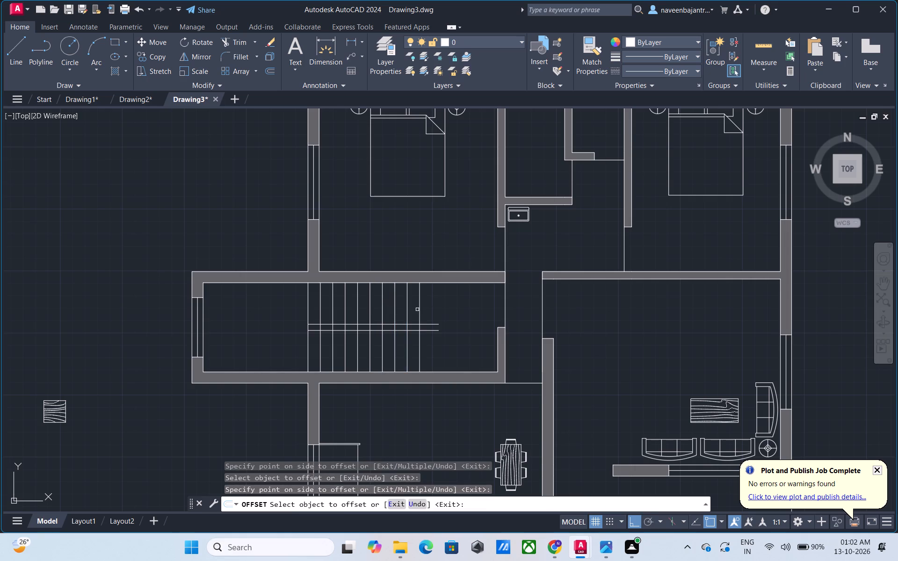
{"action": "left_click", "coordinate": [418, 310]}
{"action": "left_click", "coordinate": [429, 310]}
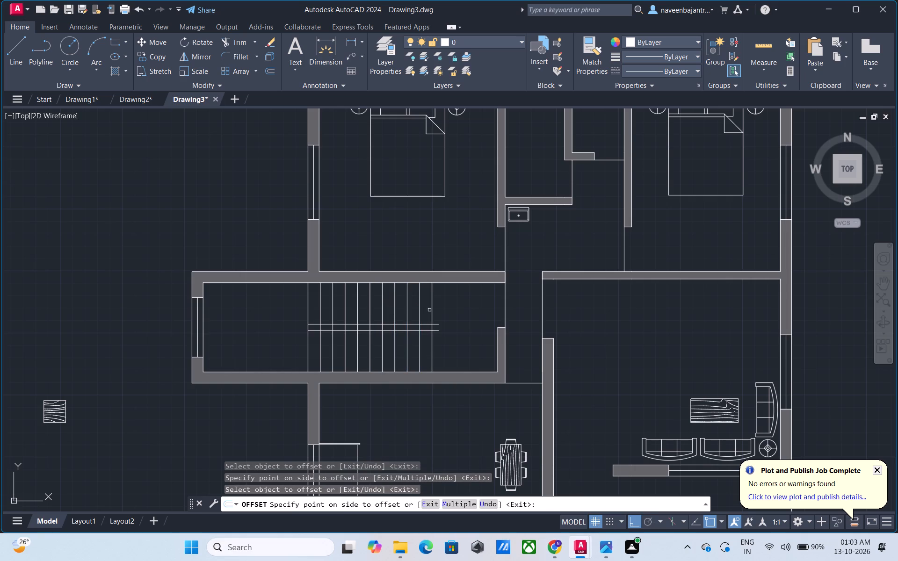
{"action": "key", "text": "Escape"}
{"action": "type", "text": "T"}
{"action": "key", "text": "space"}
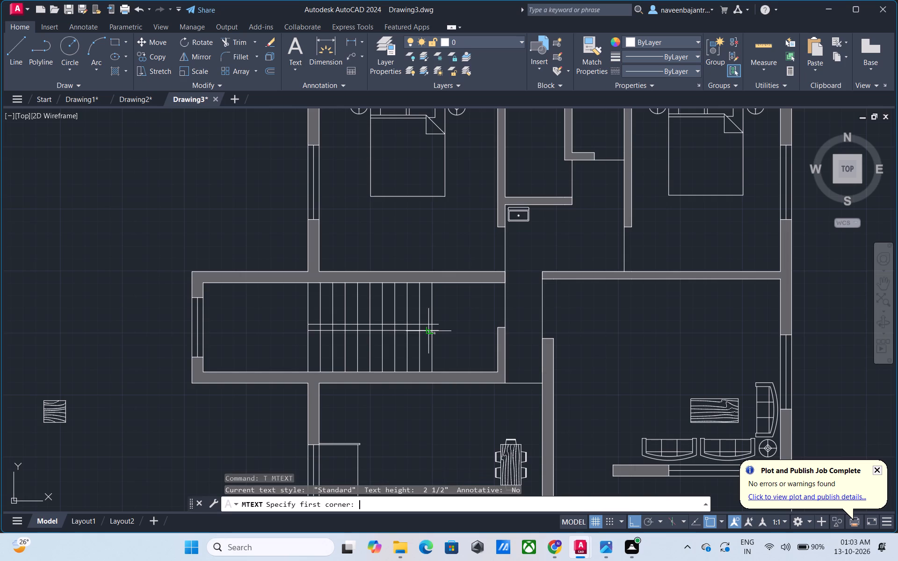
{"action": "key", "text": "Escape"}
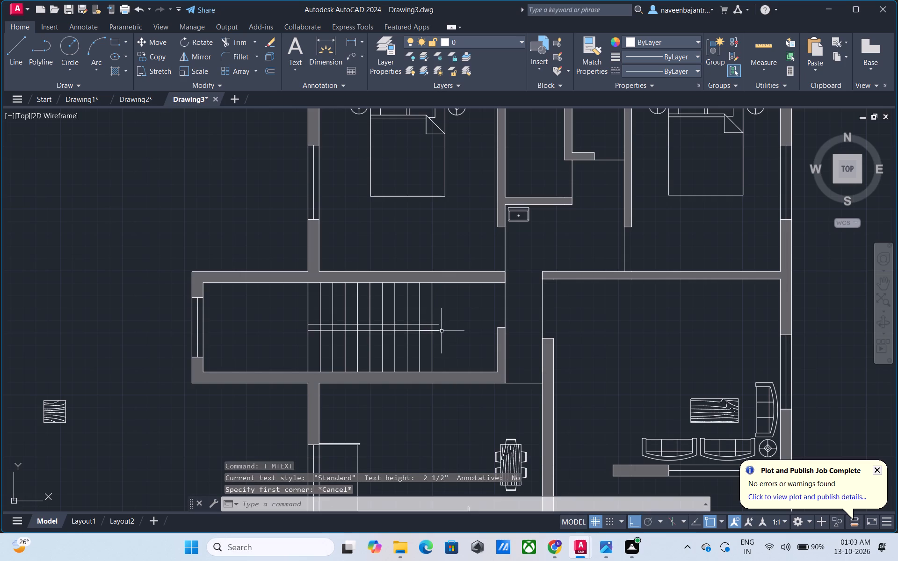
Trim the ends of the two horizontal stair lines that extend past the last tread line.
{"action": "type", "text": "TR"}
{"action": "key", "text": "space"}
{"action": "scroll", "coordinate": [442, 331], "scroll_direction": "up", "scroll_amount": 2}
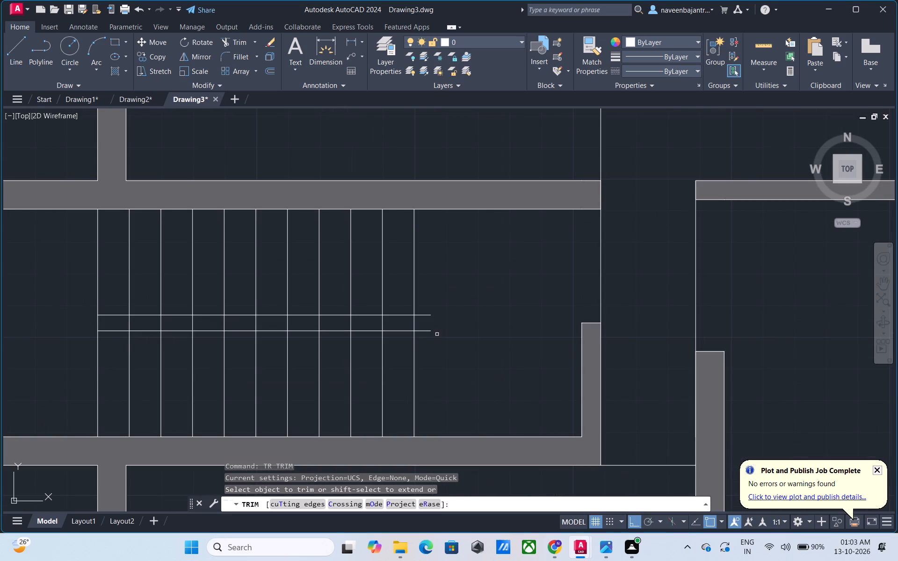
{"action": "left_click", "coordinate": [429, 331]}
{"action": "left_click", "coordinate": [428, 315]}
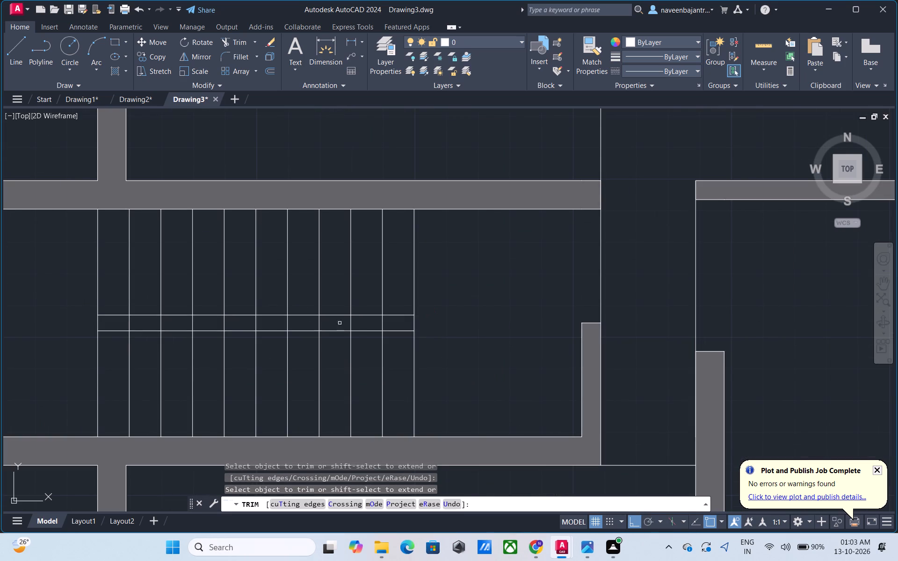
Trim the ten offset tread lines where they cross the gap between the two horizontal centre lines.
{"action": "left_click", "coordinate": [129, 325]}
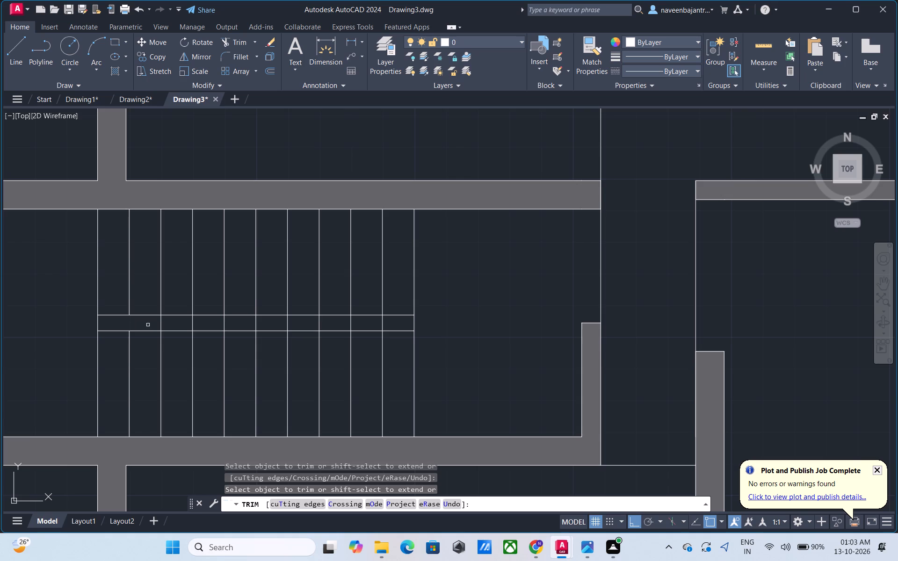
{"action": "left_click", "coordinate": [159, 324]}
{"action": "left_click", "coordinate": [191, 323]}
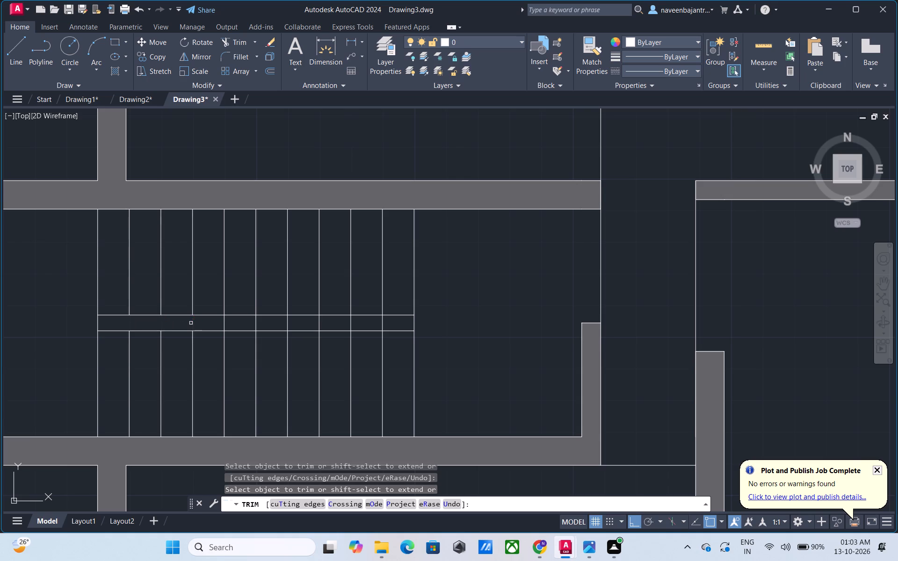
{"action": "left_click", "coordinate": [224, 323]}
{"action": "left_click", "coordinate": [256, 323]}
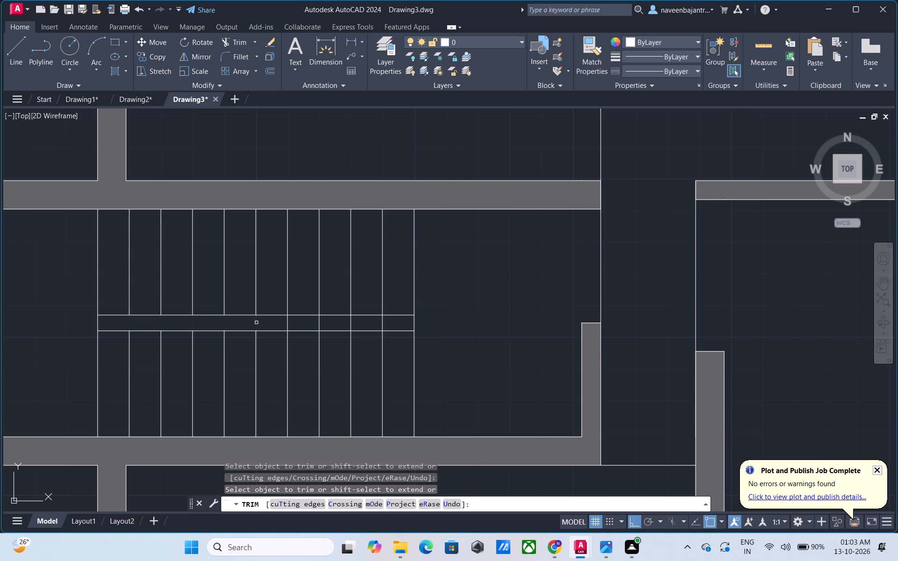
{"action": "left_click", "coordinate": [287, 322]}
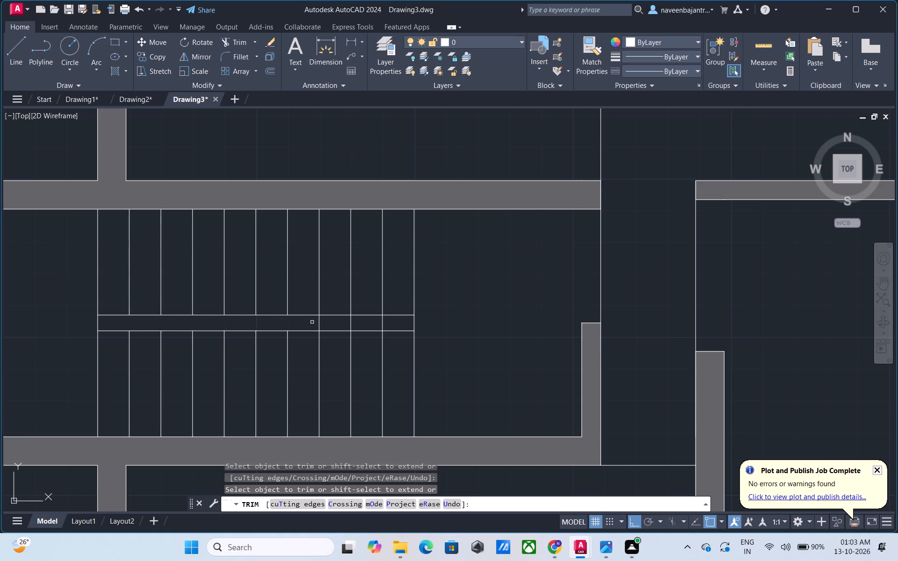
{"action": "left_click", "coordinate": [319, 322]}
{"action": "left_click", "coordinate": [351, 323]}
{"action": "left_click", "coordinate": [381, 323]}
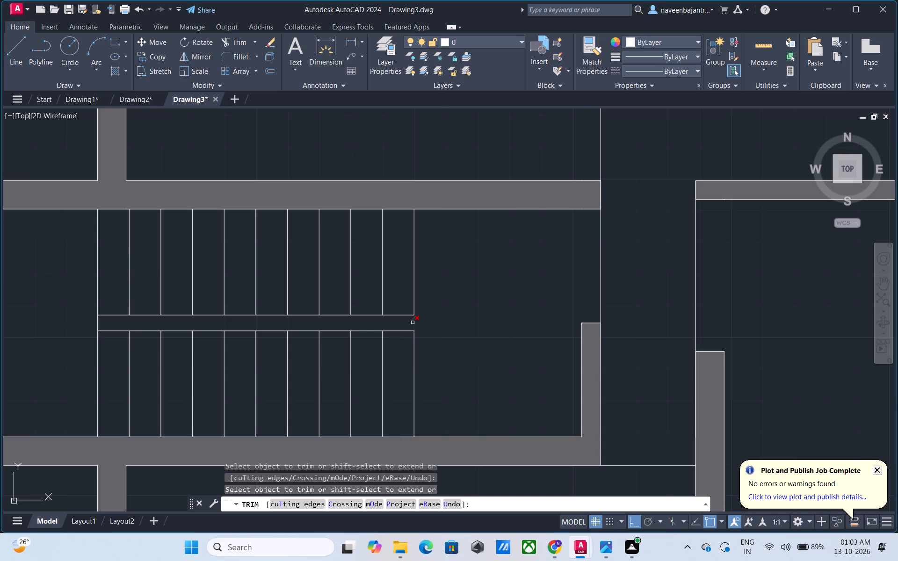
{"action": "left_click", "coordinate": [413, 323]}
{"action": "key", "text": "Escape"}
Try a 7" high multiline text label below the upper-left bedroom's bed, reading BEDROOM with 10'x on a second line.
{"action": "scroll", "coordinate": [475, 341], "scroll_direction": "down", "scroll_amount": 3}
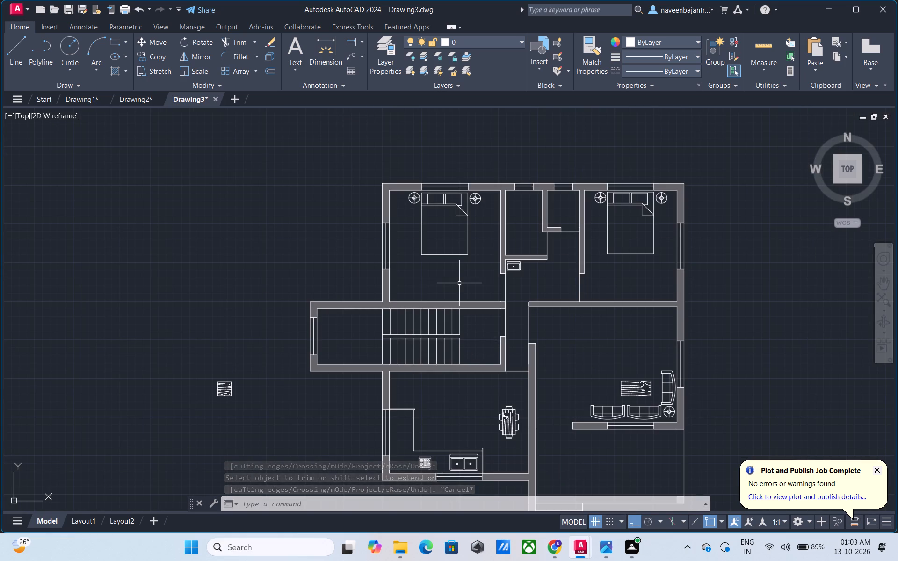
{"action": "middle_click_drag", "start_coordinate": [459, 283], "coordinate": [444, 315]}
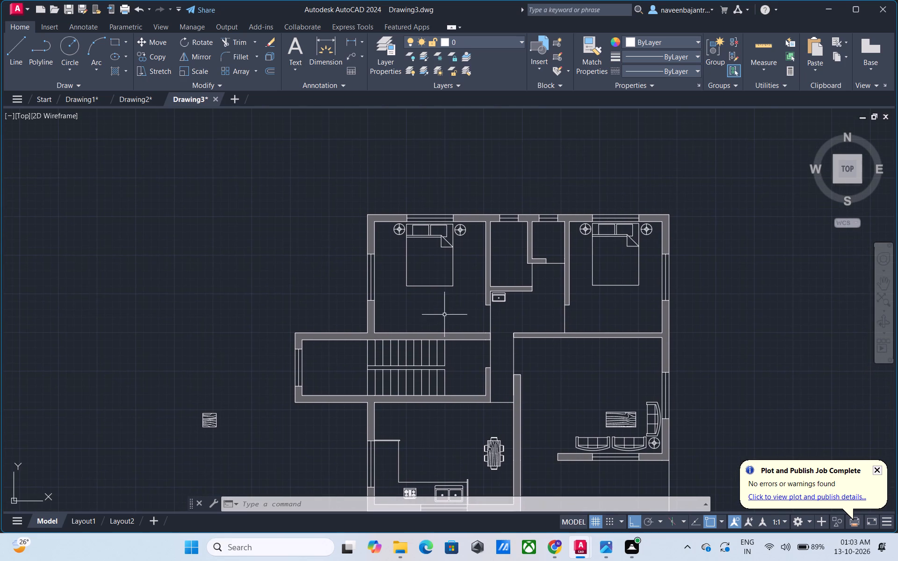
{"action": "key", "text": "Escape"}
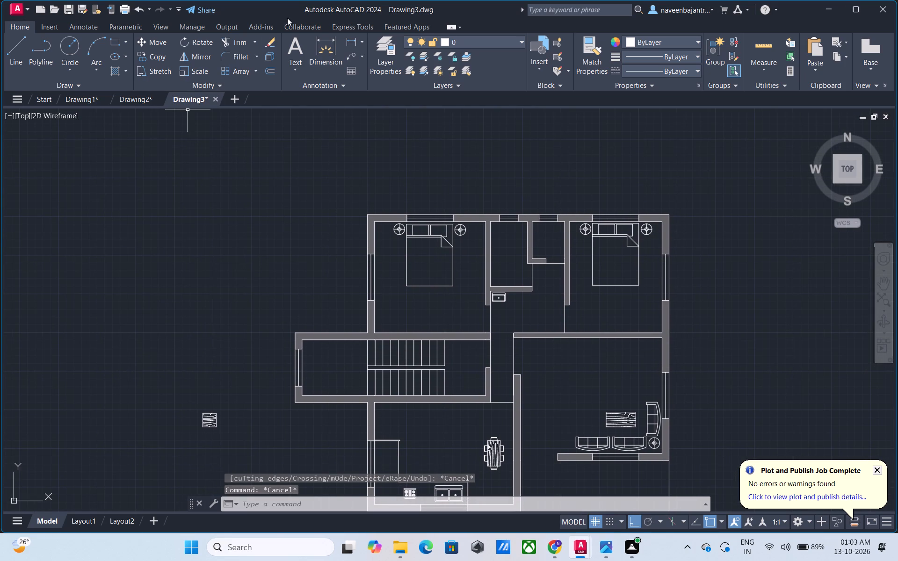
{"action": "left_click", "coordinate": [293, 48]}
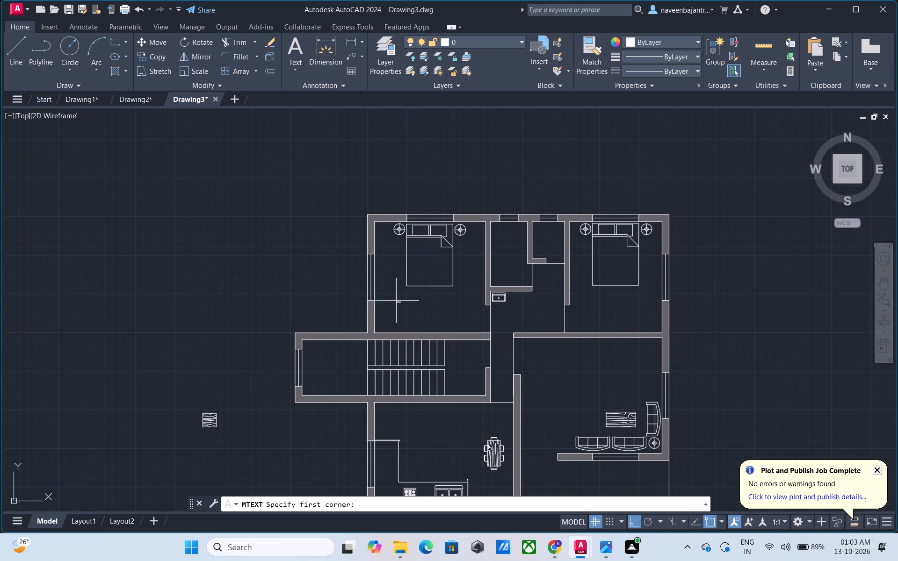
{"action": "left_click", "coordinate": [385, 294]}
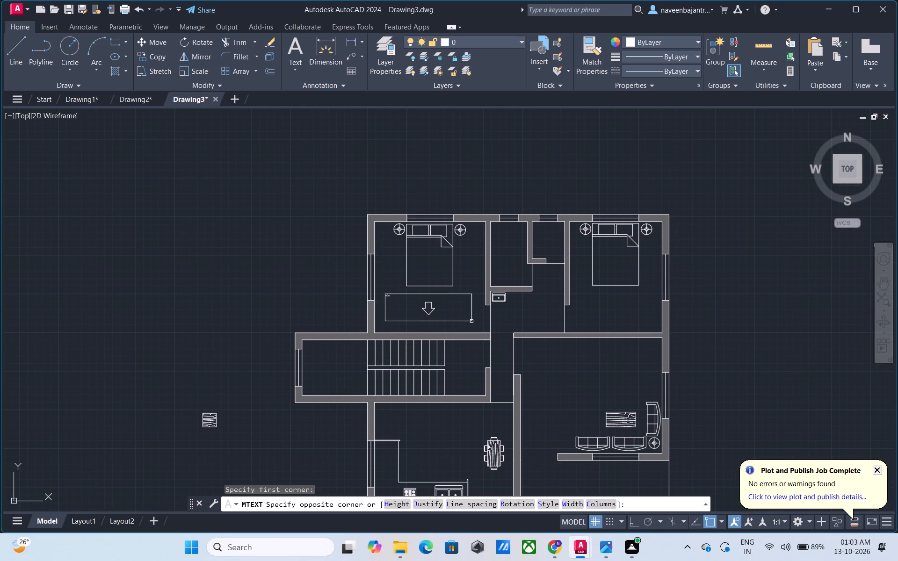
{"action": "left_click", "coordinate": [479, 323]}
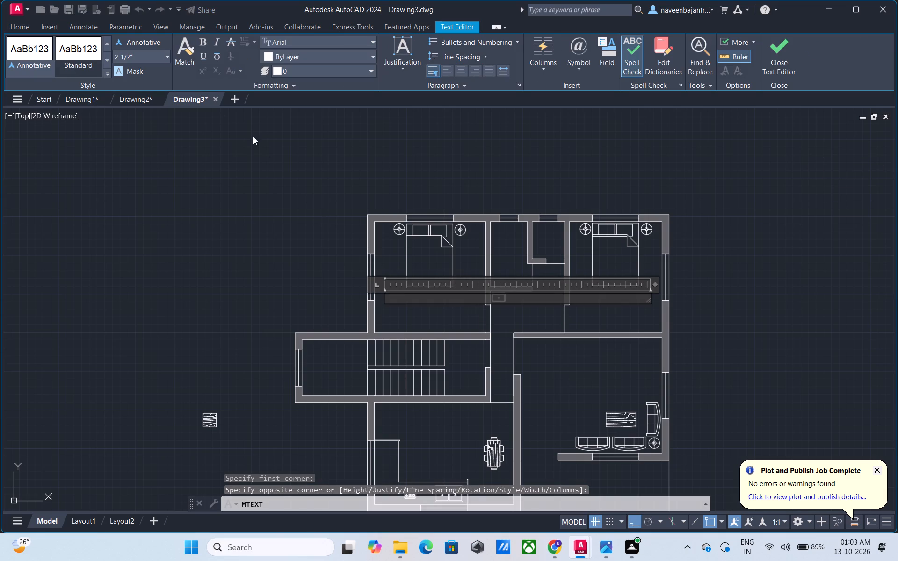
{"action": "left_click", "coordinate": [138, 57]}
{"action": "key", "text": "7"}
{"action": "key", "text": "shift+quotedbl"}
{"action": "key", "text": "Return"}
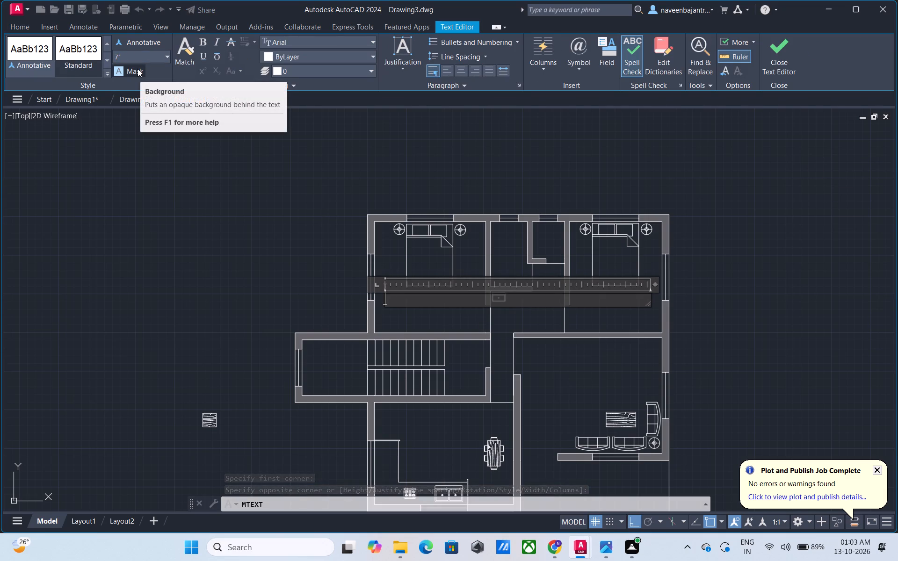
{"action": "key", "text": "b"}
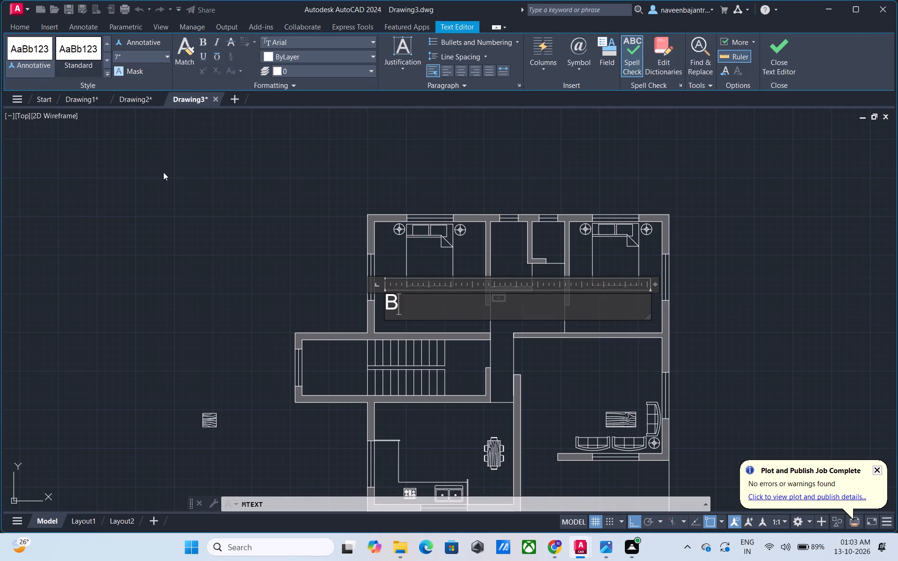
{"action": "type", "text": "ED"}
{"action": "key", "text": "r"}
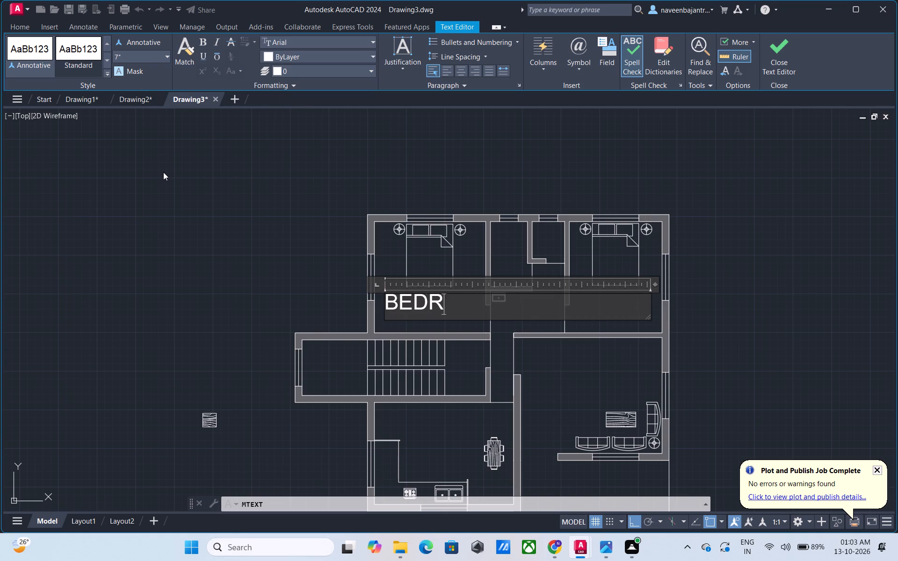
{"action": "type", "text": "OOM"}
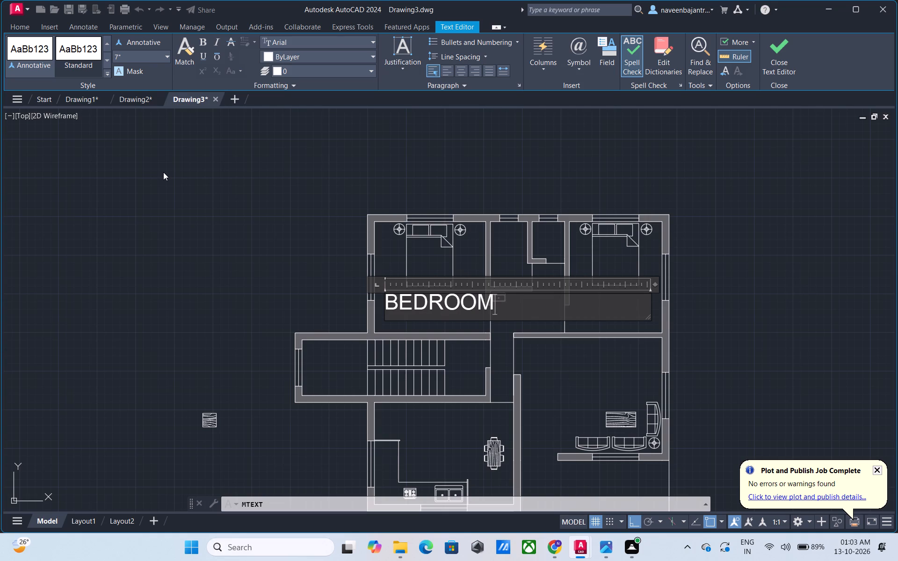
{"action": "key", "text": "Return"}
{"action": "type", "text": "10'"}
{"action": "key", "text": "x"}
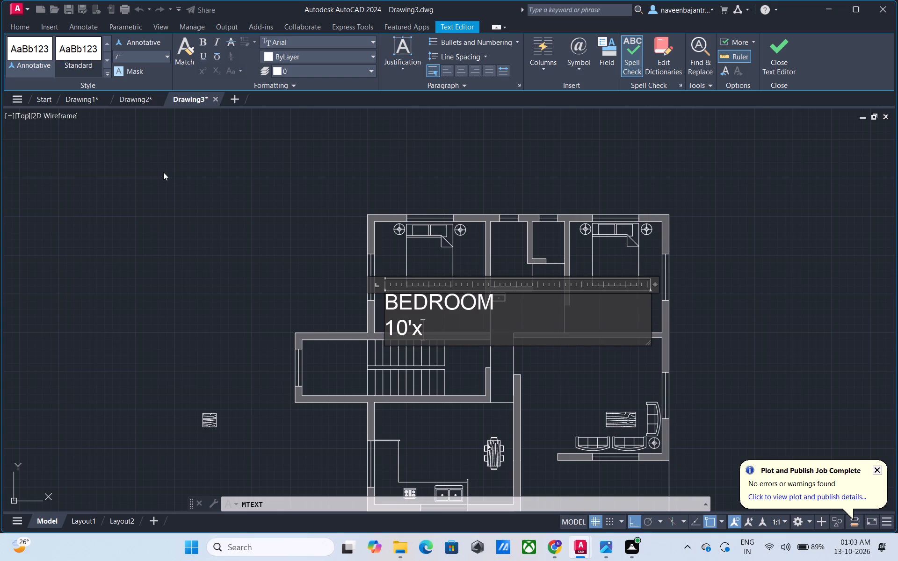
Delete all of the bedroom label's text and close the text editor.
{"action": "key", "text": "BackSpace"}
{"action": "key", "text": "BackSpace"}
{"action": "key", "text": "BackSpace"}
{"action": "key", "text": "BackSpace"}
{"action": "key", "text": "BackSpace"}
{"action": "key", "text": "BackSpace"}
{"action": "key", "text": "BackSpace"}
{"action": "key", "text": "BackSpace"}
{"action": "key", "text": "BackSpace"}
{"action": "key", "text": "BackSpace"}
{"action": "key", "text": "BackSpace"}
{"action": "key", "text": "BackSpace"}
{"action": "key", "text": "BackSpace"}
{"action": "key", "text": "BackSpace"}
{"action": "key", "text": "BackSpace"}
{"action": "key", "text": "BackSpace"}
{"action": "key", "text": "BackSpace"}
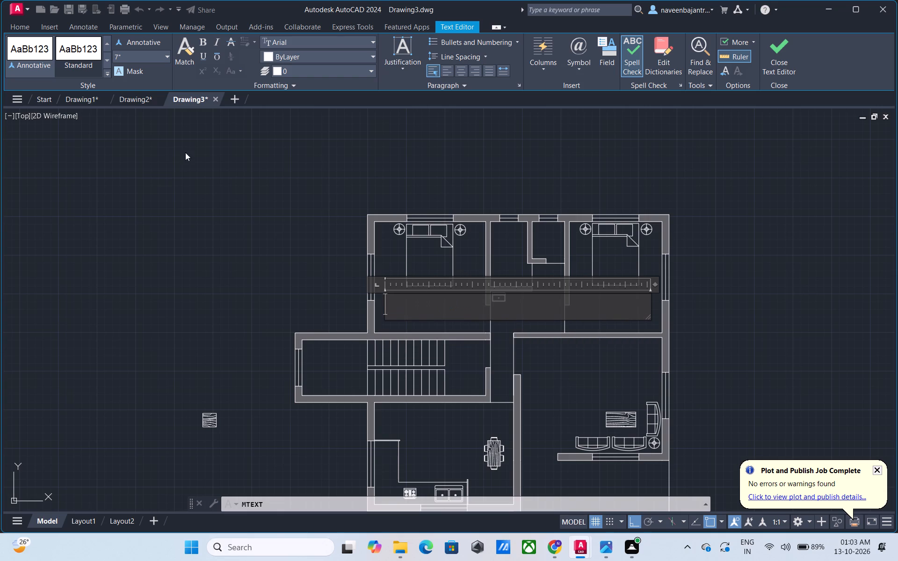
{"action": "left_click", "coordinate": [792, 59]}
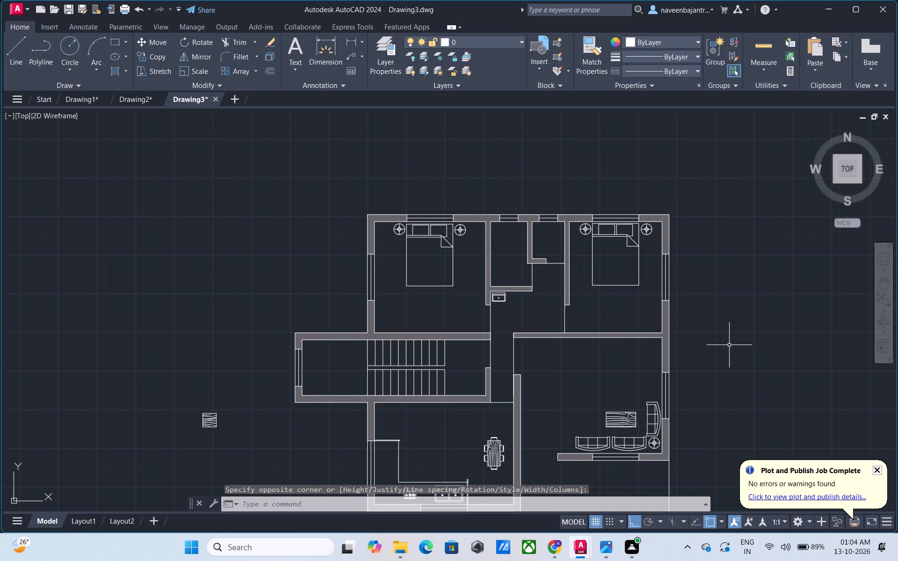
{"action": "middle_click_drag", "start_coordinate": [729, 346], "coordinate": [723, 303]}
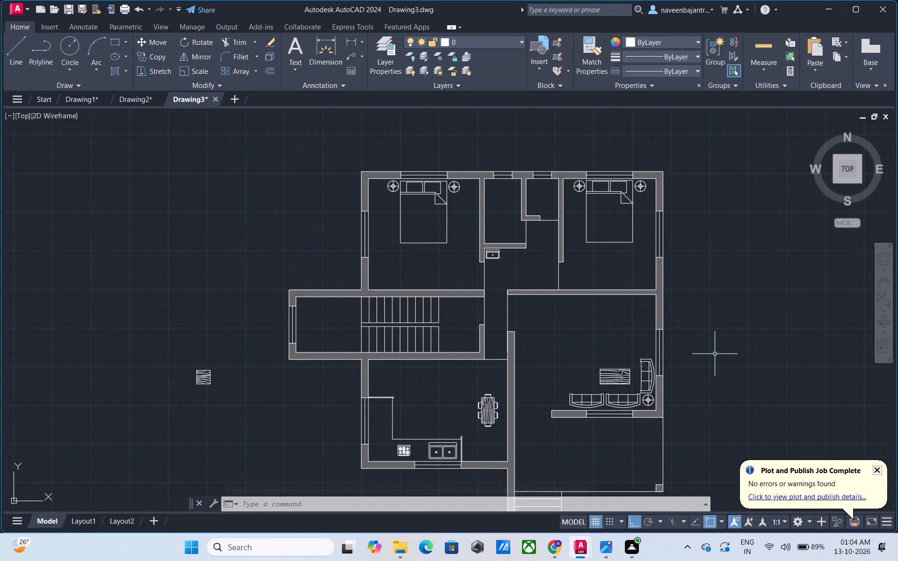
Draw a vertical kitchen counter line from the end of the upper-left counter divider up to the wall below the staircase.
{"action": "middle_click_drag", "start_coordinate": [715, 354], "coordinate": [694, 284]}
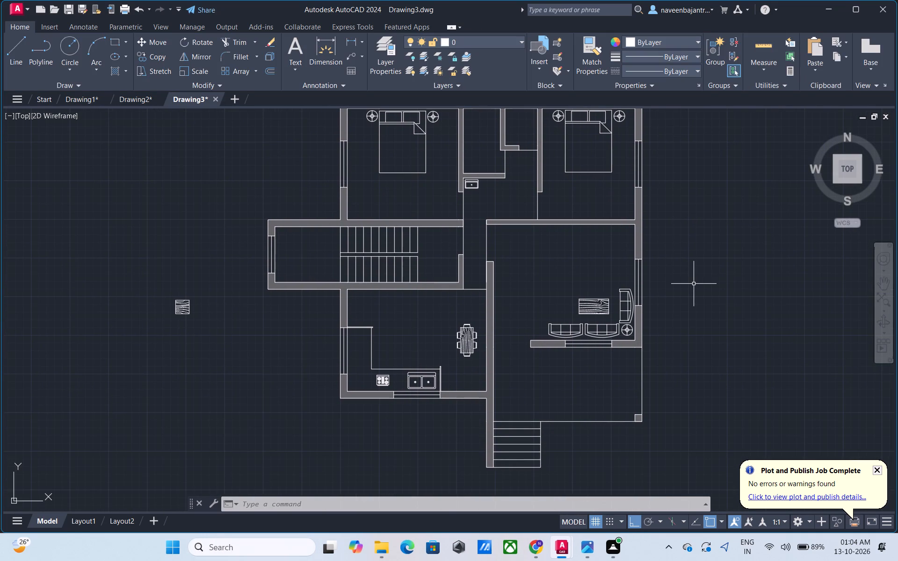
{"action": "scroll", "coordinate": [694, 284], "scroll_direction": "up", "scroll_amount": 2}
{"action": "scroll", "coordinate": [327, 311], "scroll_direction": "down", "scroll_amount": 2}
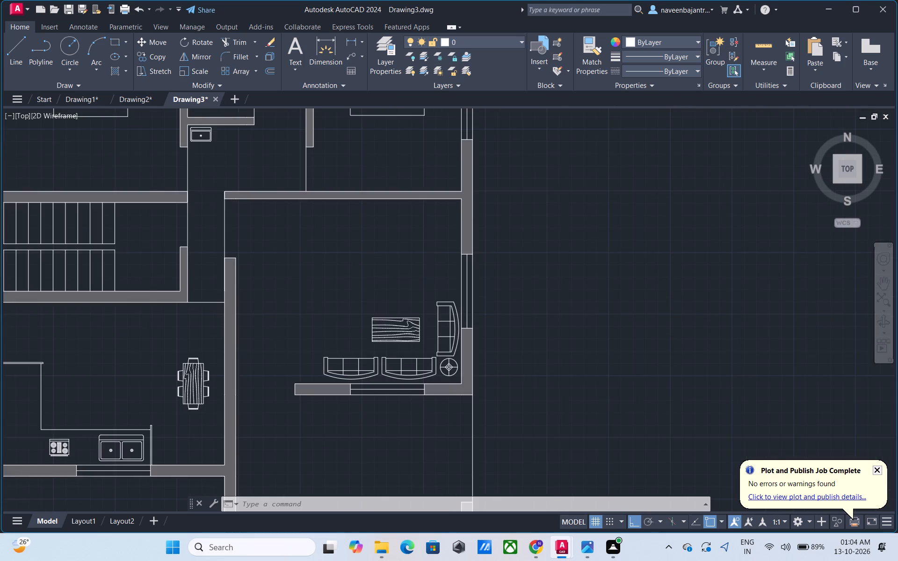
{"action": "middle_click_drag", "start_coordinate": [307, 316], "coordinate": [492, 319]}
{"action": "scroll", "coordinate": [338, 357], "scroll_direction": "up", "scroll_amount": 2}
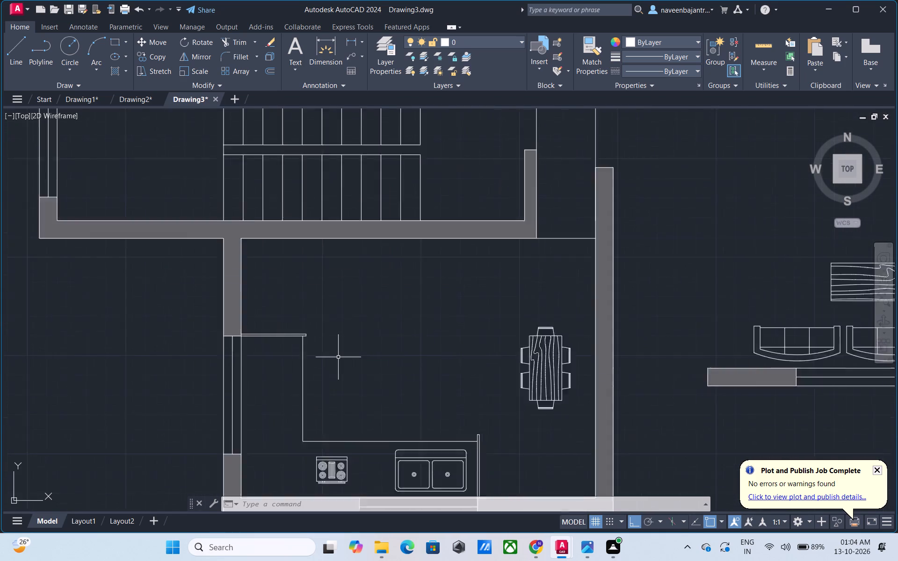
{"action": "scroll", "coordinate": [338, 357], "scroll_direction": "up", "scroll_amount": 1}
{"action": "key", "text": "Escape"}
{"action": "type", "text": "L"}
{"action": "key", "text": "space"}
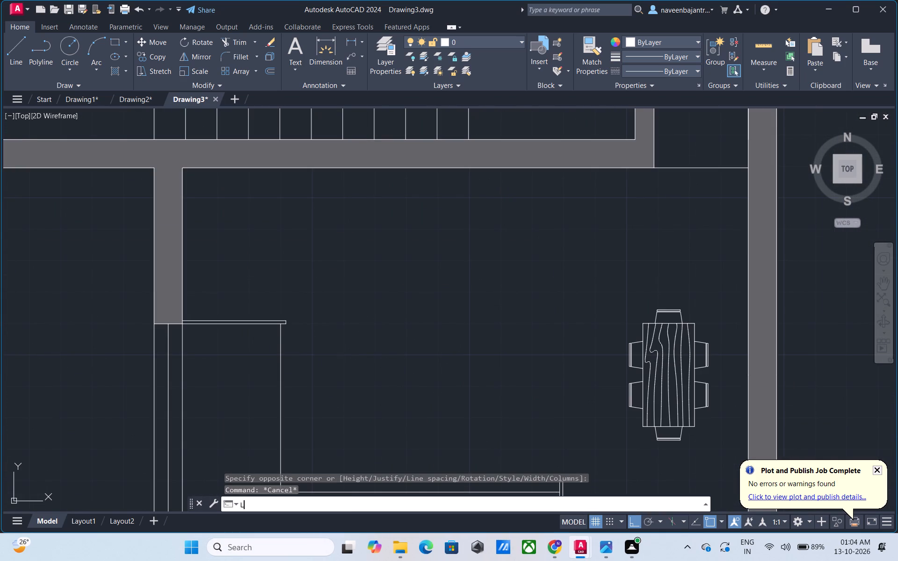
{"action": "scroll", "coordinate": [288, 339], "scroll_direction": "up", "scroll_amount": 1}
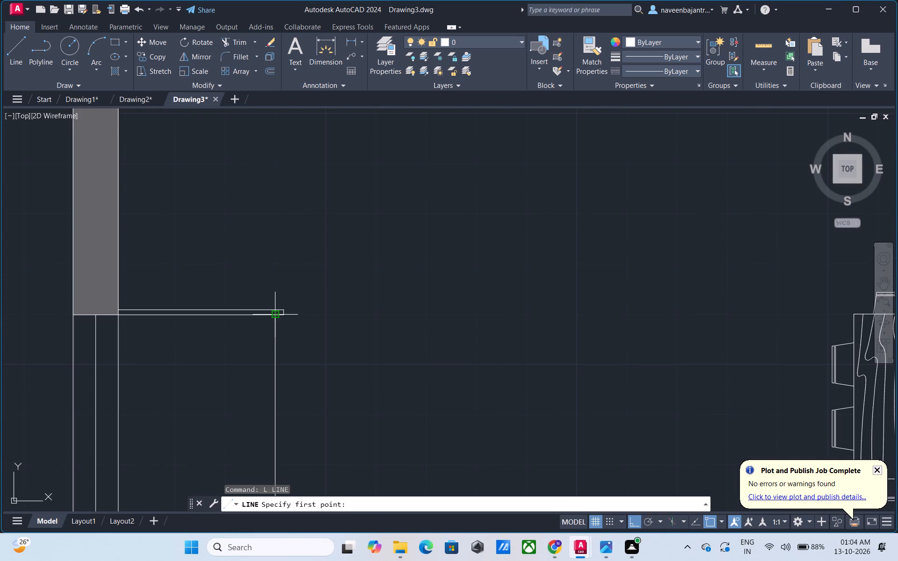
{"action": "left_click", "coordinate": [275, 312]}
{"action": "scroll", "coordinate": [273, 277], "scroll_direction": "down", "scroll_amount": 2}
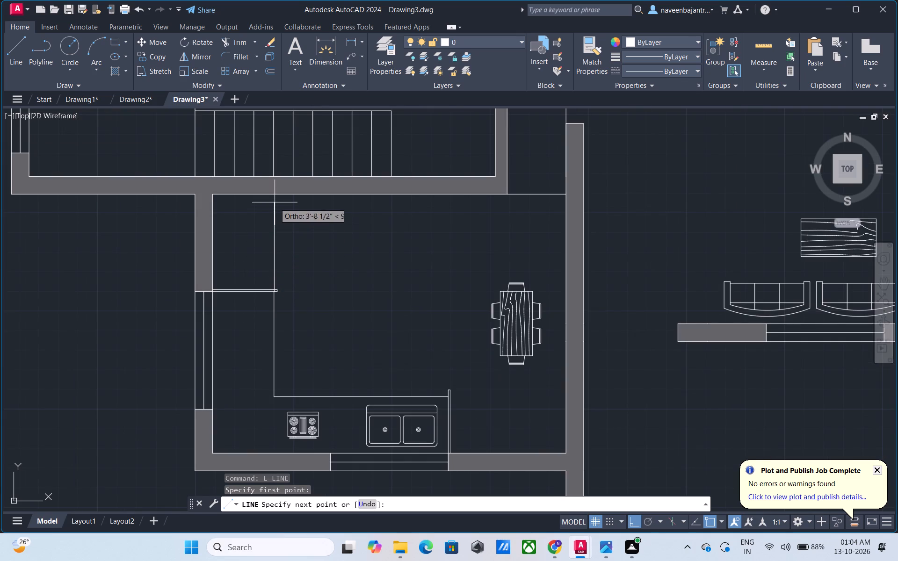
{"action": "left_click", "coordinate": [275, 194]}
{"action": "key", "text": "Escape"}
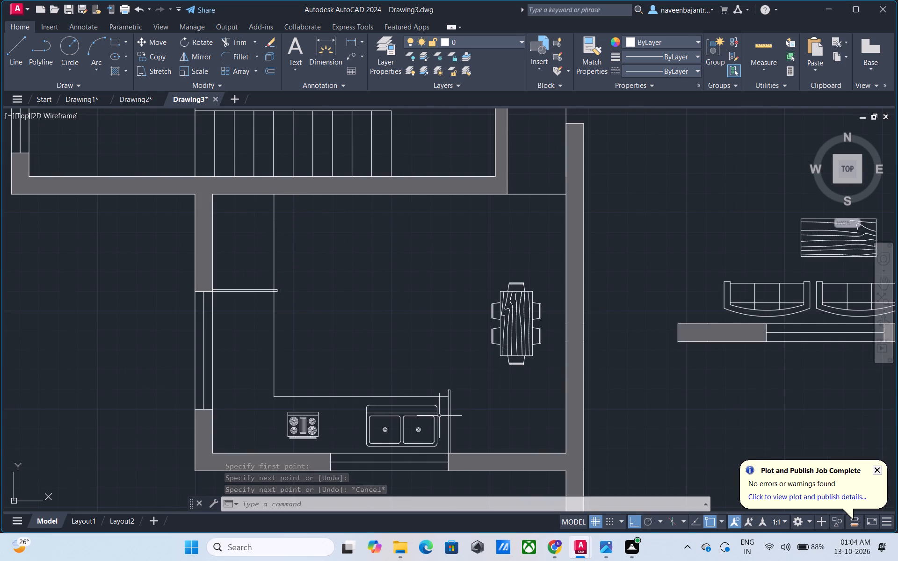
Draw a horizontal counter line from the divider beside the sink across to the wall east of the dining table.
{"action": "key", "text": "Escape"}
{"action": "type", "text": "L"}
{"action": "key", "text": "space"}
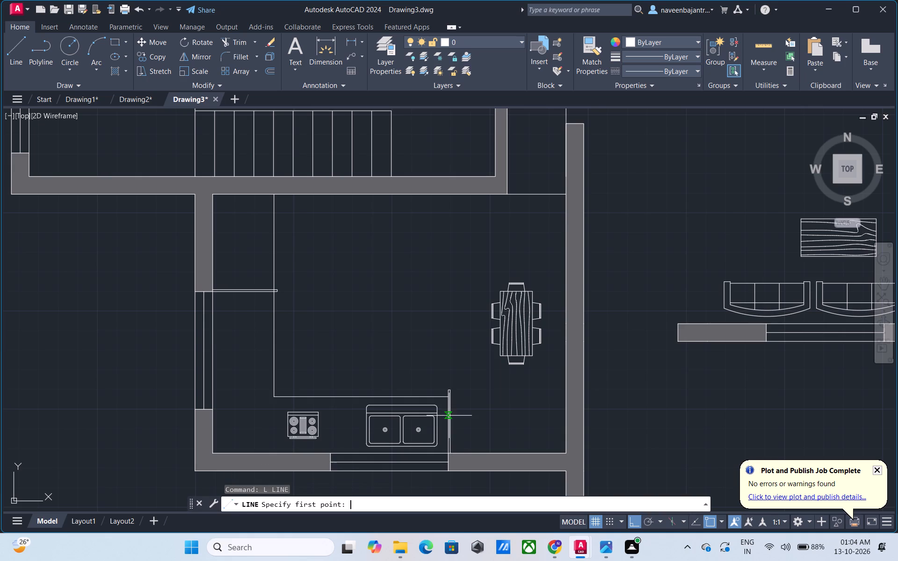
{"action": "scroll", "coordinate": [449, 415], "scroll_direction": "up", "scroll_amount": 3}
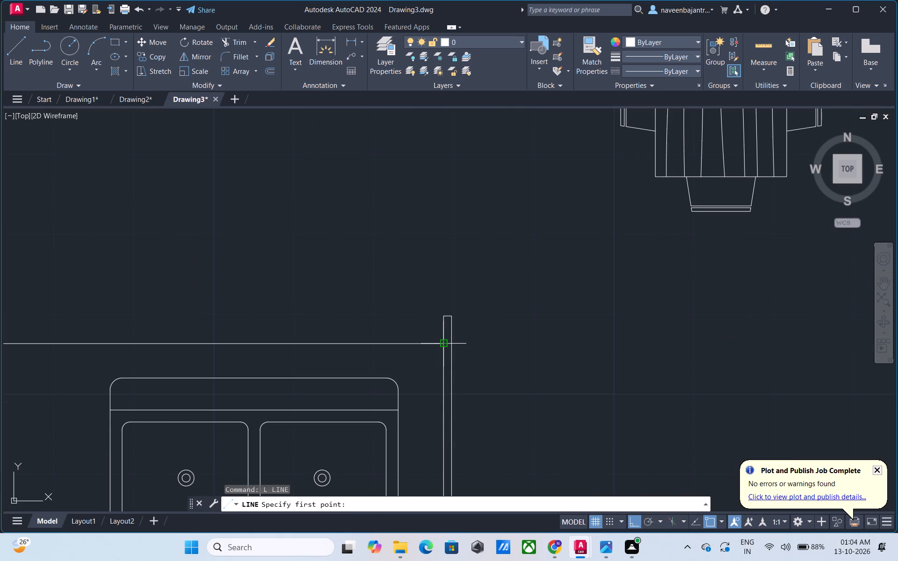
{"action": "left_click", "coordinate": [443, 346]}
{"action": "scroll", "coordinate": [641, 358], "scroll_direction": "down", "scroll_amount": 4}
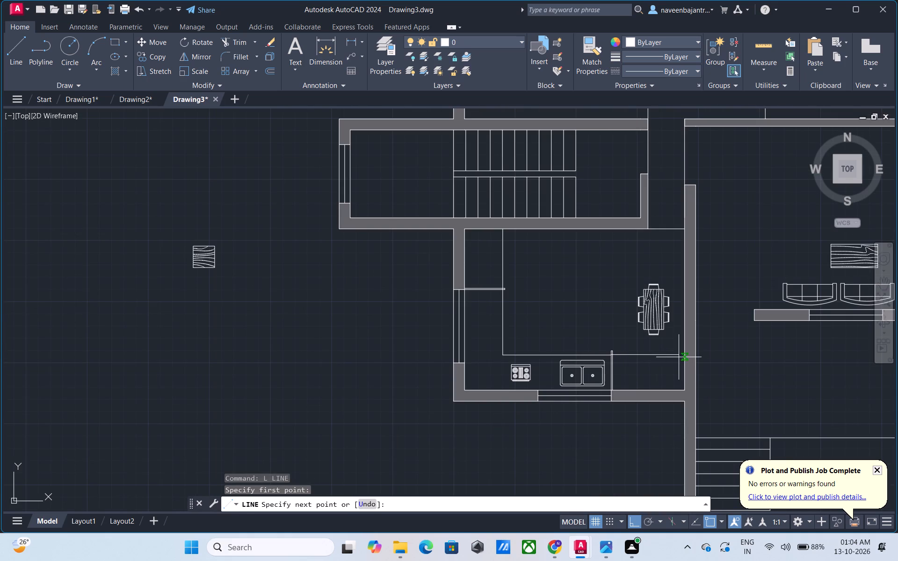
{"action": "left_click", "coordinate": [683, 357]}
{"action": "key", "text": "Escape"}
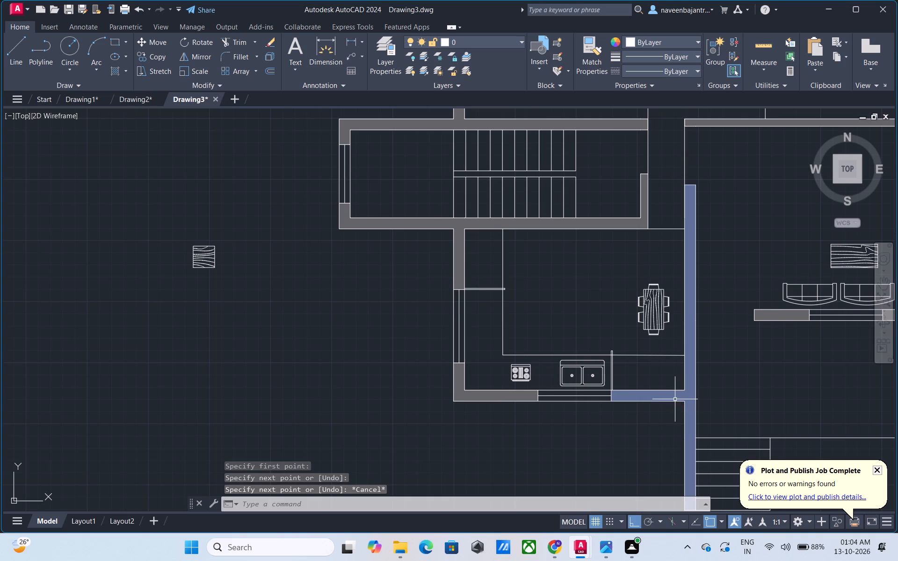
Delete the stray wood-pattern table block lying outside the plan, west of the staircase.
{"action": "scroll", "coordinate": [674, 399], "scroll_direction": "down", "scroll_amount": 1}
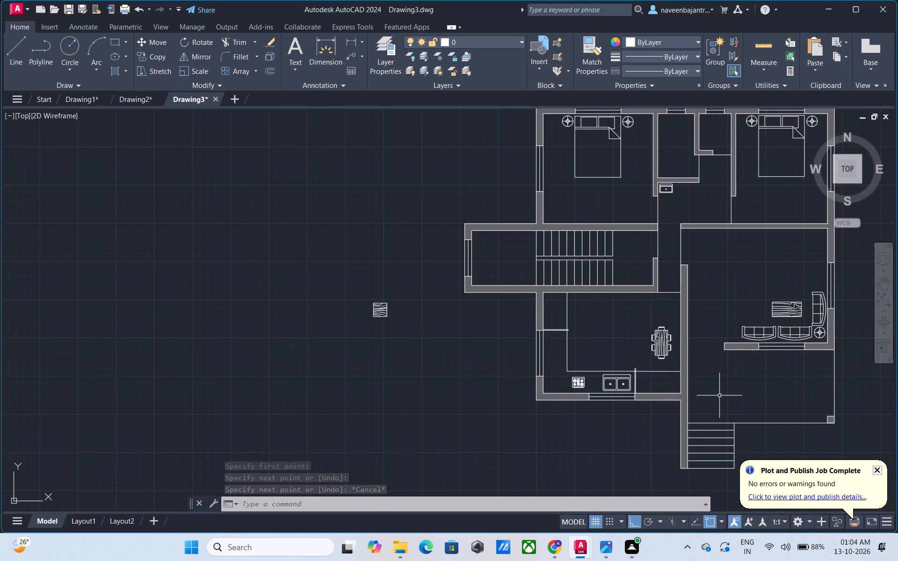
{"action": "middle_click_drag", "start_coordinate": [719, 396], "coordinate": [584, 378]}
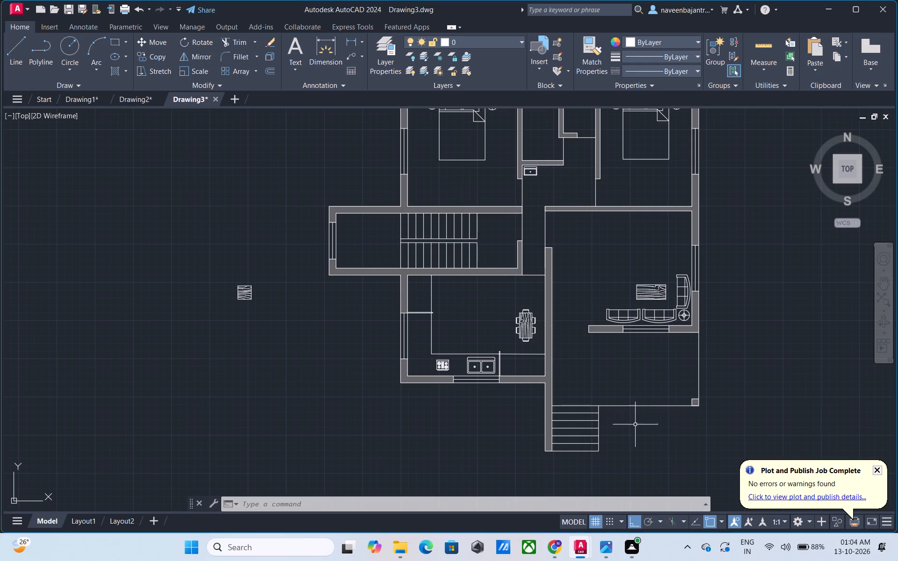
{"action": "scroll", "coordinate": [681, 434], "scroll_direction": "down", "scroll_amount": 1}
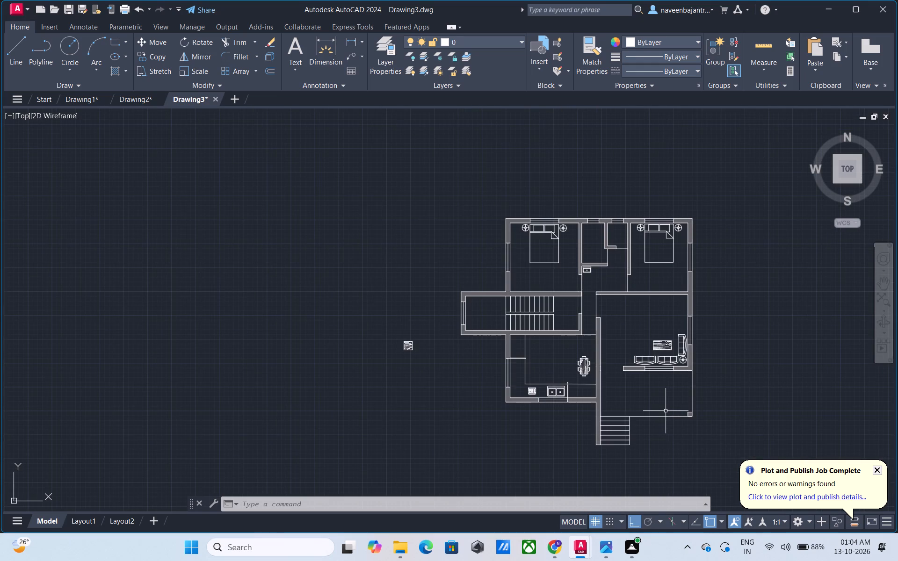
{"action": "middle_click_drag", "start_coordinate": [666, 411], "coordinate": [570, 420]}
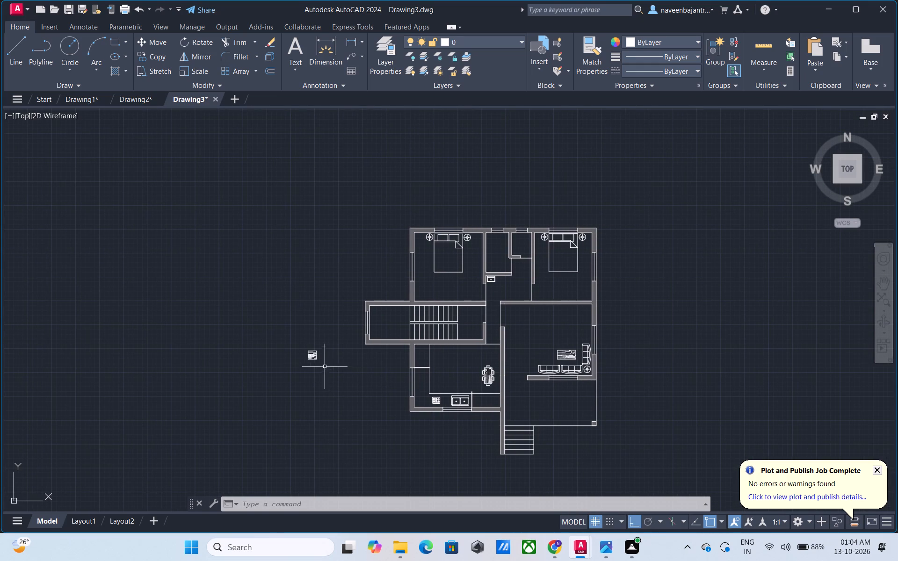
{"action": "left_click", "coordinate": [309, 355]}
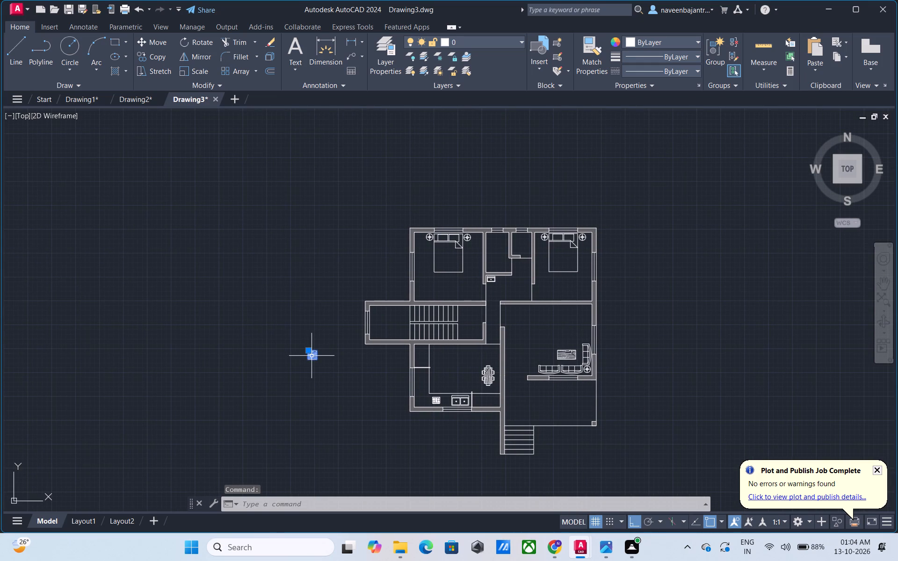
{"action": "key", "text": "Delete"}
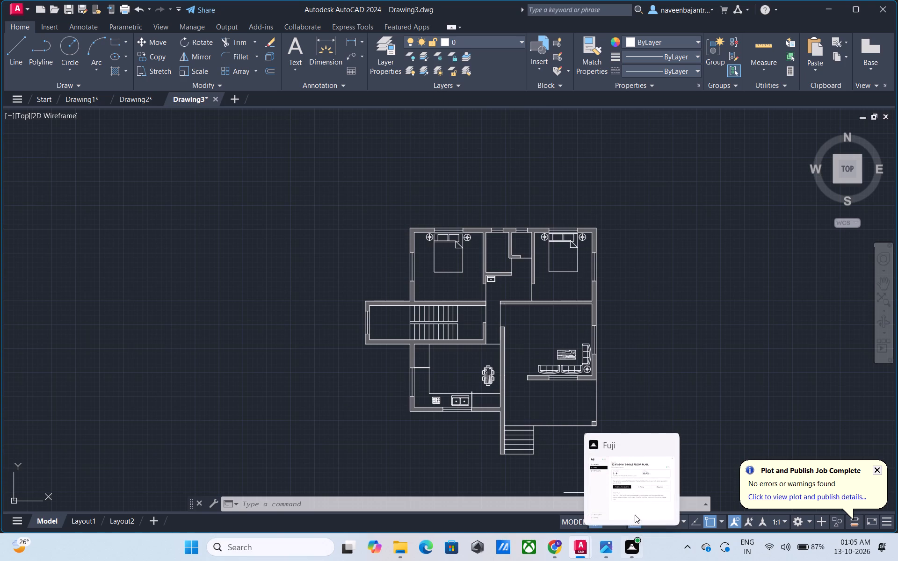
Add a 7" high multiline text label below the upper-left bedroom's bed, reading BEDROOM with 11'0"x12'0" on a second line.
{"action": "scroll", "coordinate": [439, 286], "scroll_direction": "up", "scroll_amount": 1}
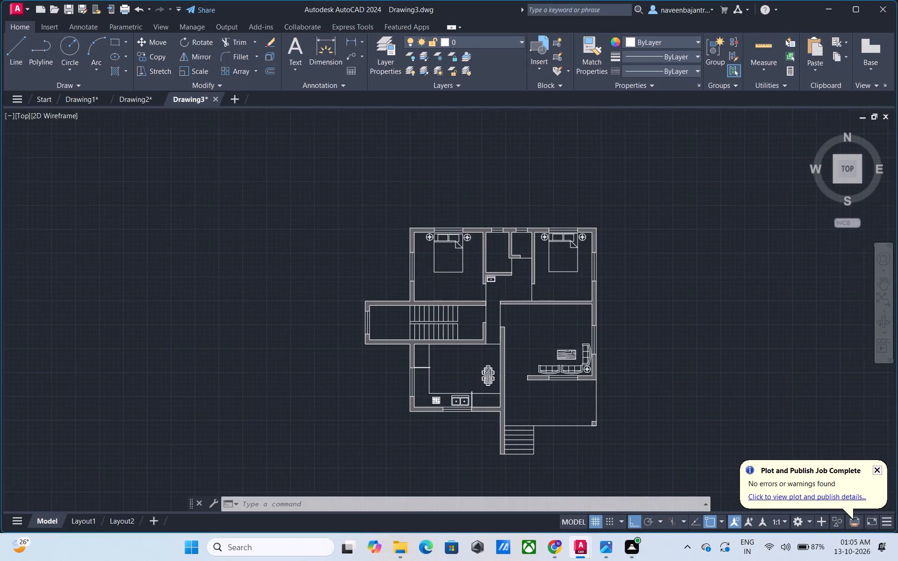
{"action": "scroll", "coordinate": [439, 286], "scroll_direction": "up", "scroll_amount": 1}
{"action": "left_click", "coordinate": [296, 46]}
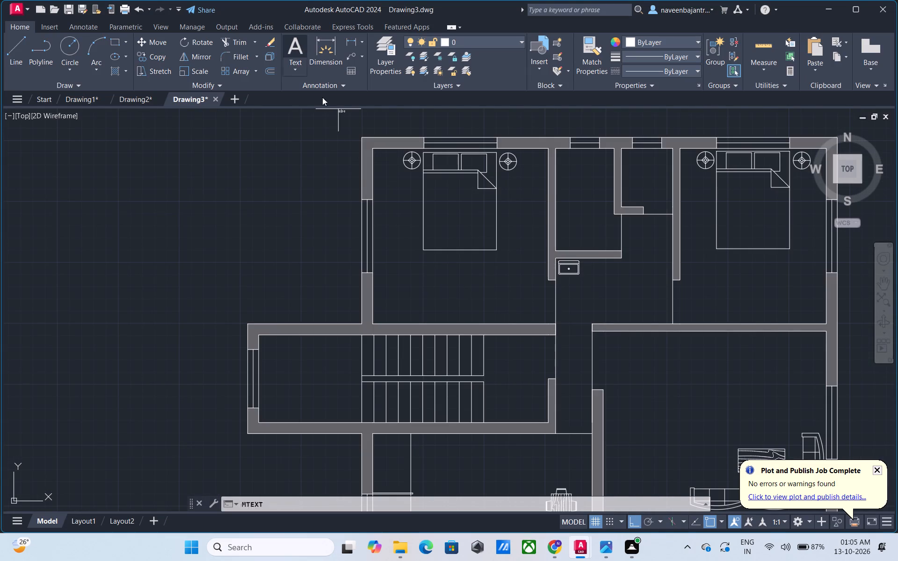
{"action": "left_click", "coordinate": [399, 262]}
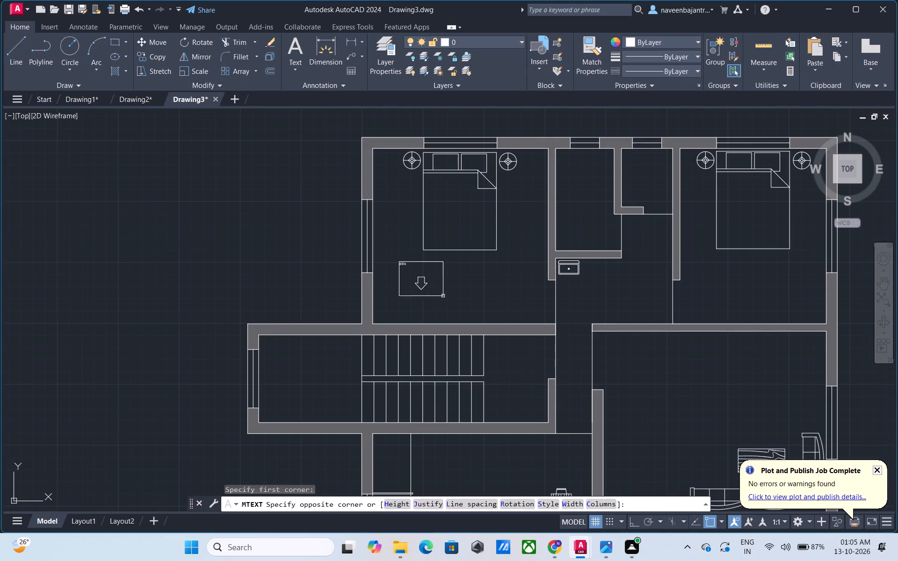
{"action": "left_click", "coordinate": [531, 312]}
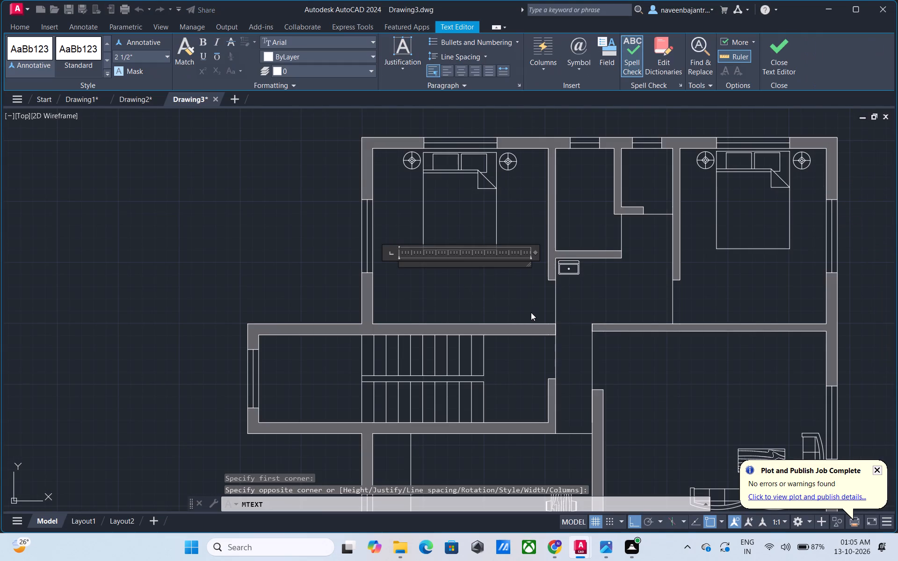
{"action": "left_click", "coordinate": [145, 51]}
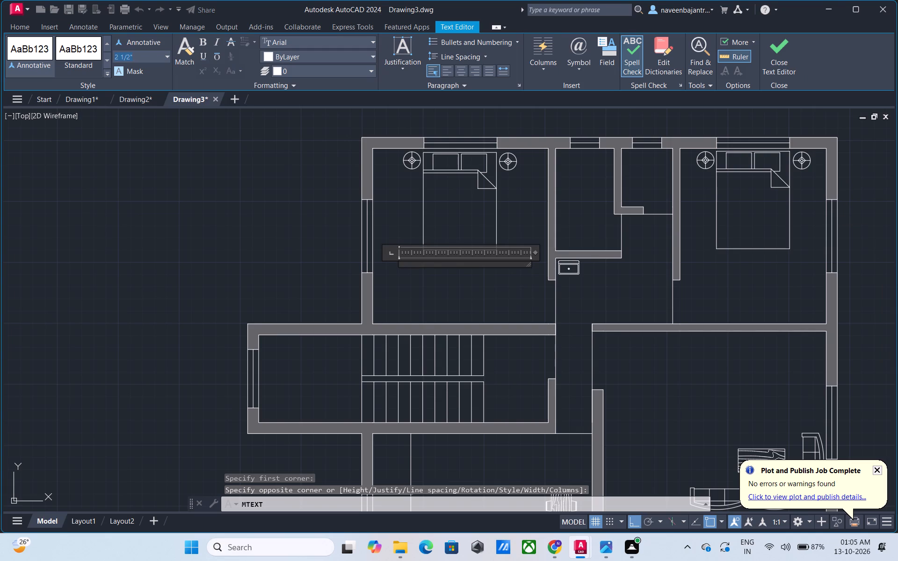
{"action": "key", "text": "7"}
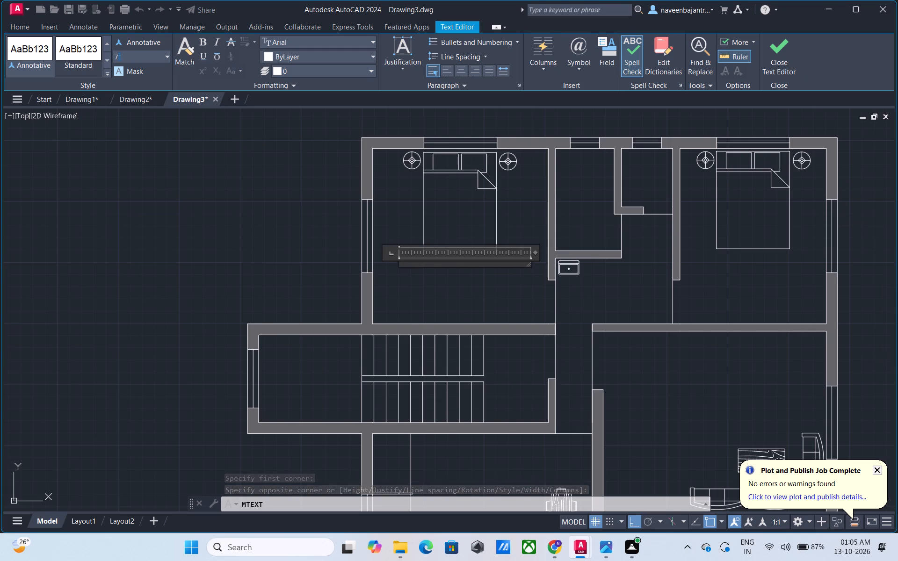
{"action": "key", "text": "shift+quotedbl"}
{"action": "key", "text": "Return"}
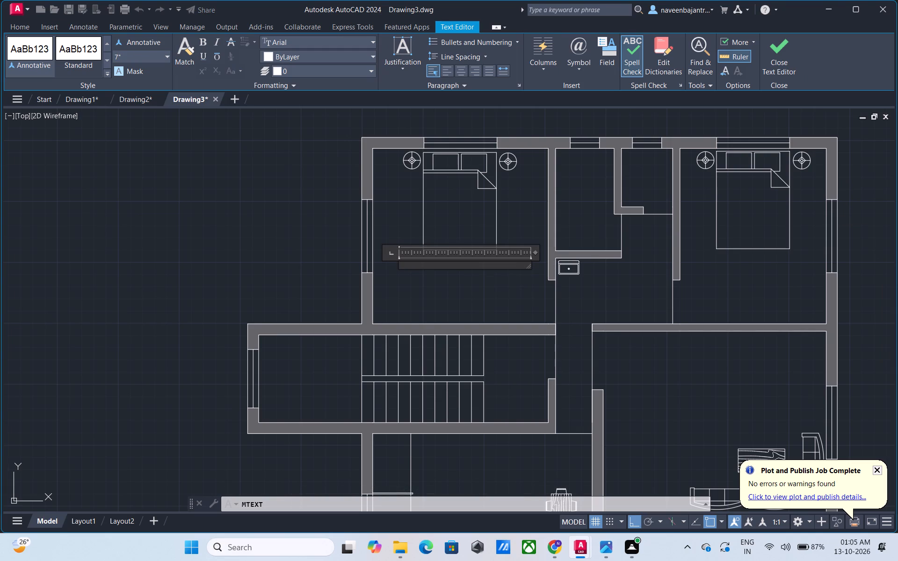
{"action": "type", "text": "BEDROOM"}
{"action": "key", "text": "Return"}
{"action": "type", "text": "11"}
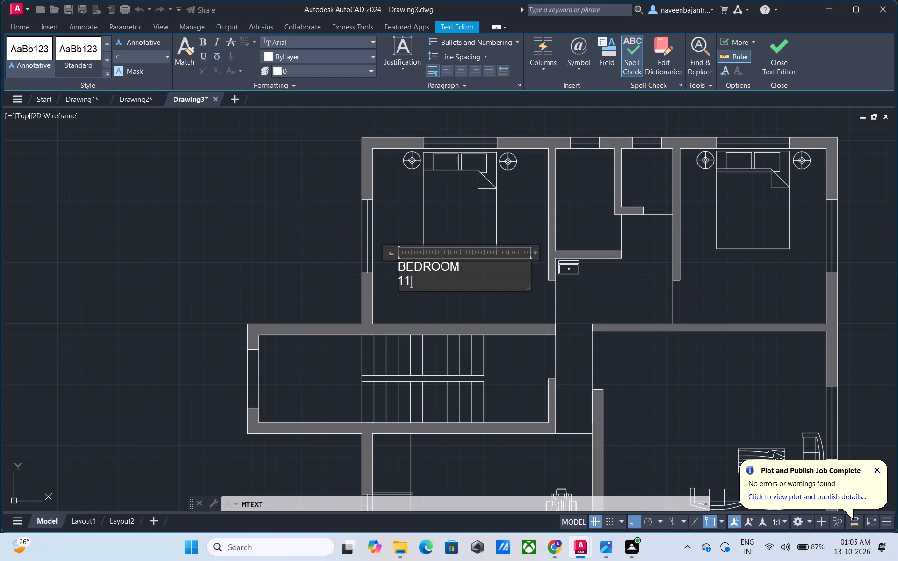
{"action": "type", "text": "'0"}
{"action": "key", "text": "shift+quotedbl"}
{"action": "key", "text": "Escape"}
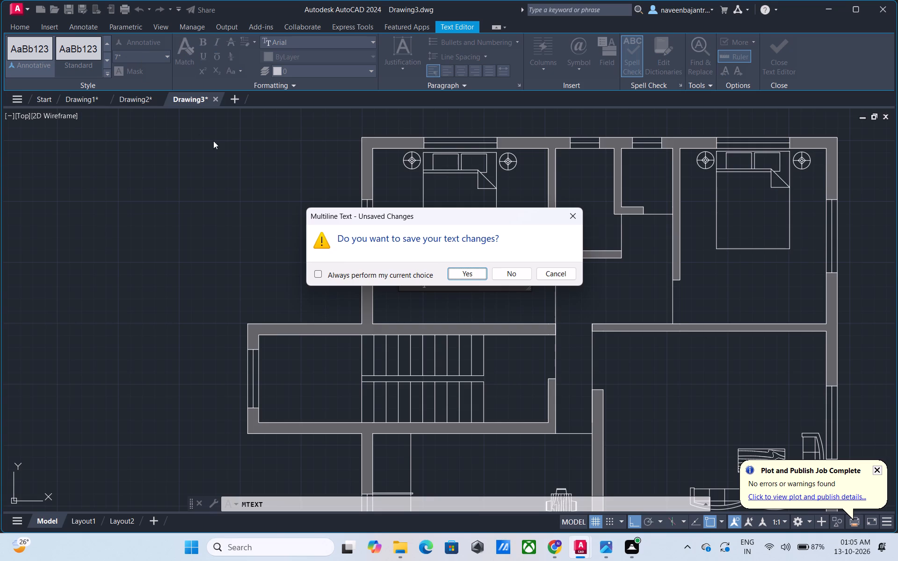
{"action": "left_click", "coordinate": [551, 275]}
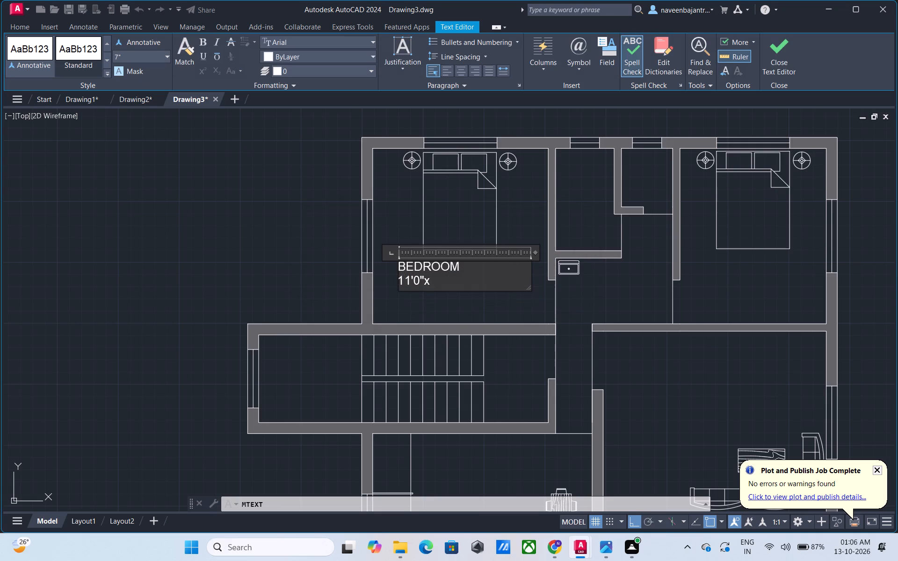
{"action": "type", "text": "12'0\""}
Centre-align the bedroom label's two lines, make them bold and close the text editor.
{"action": "left_click_drag", "start_coordinate": [452, 280], "coordinate": [392, 266]}
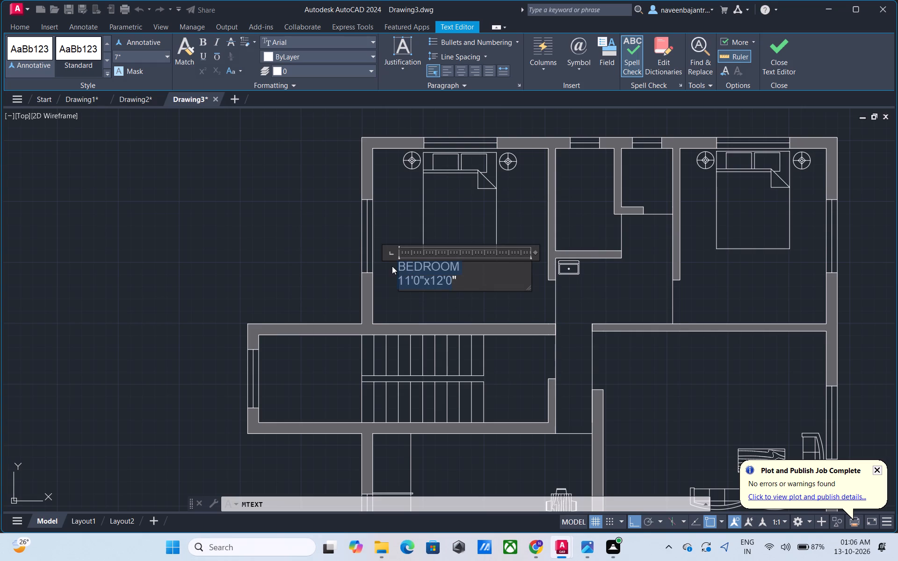
{"action": "left_click", "coordinate": [460, 71]}
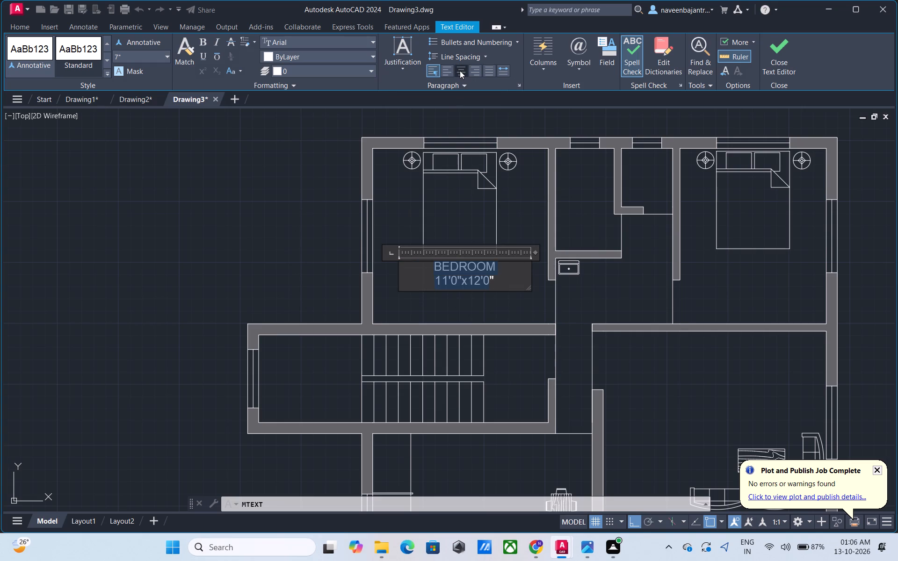
{"action": "left_click", "coordinate": [203, 43]}
{"action": "left_click", "coordinate": [785, 55]}
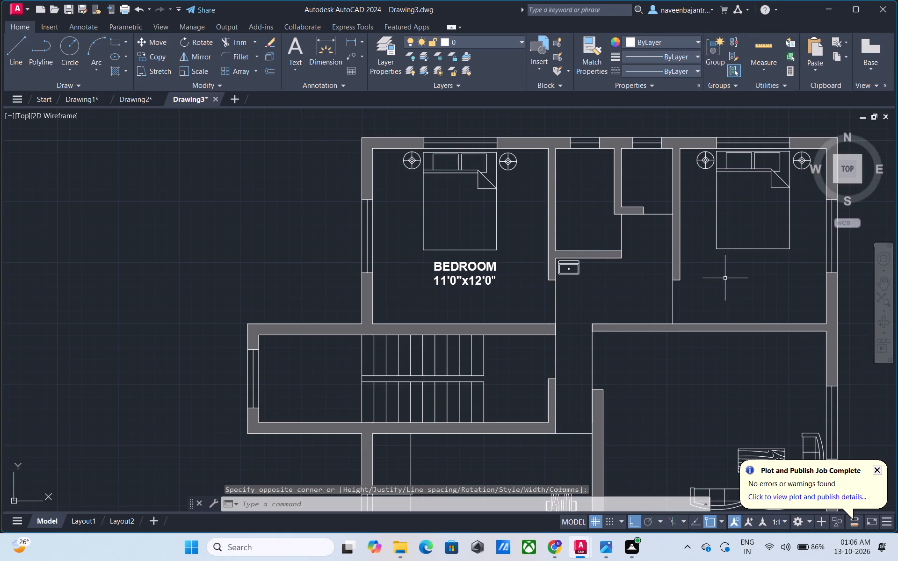
With Ortho off, move the upper-left bedroom's label slightly down and west so it sits centred below the bed.
{"action": "left_click", "coordinate": [479, 280]}
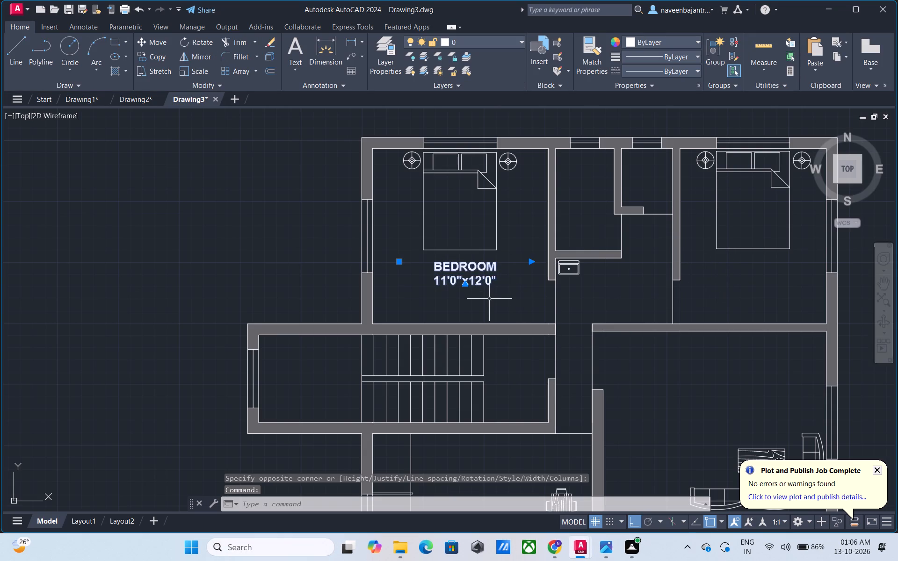
{"action": "type", "text": "M"}
{"action": "key", "text": "space"}
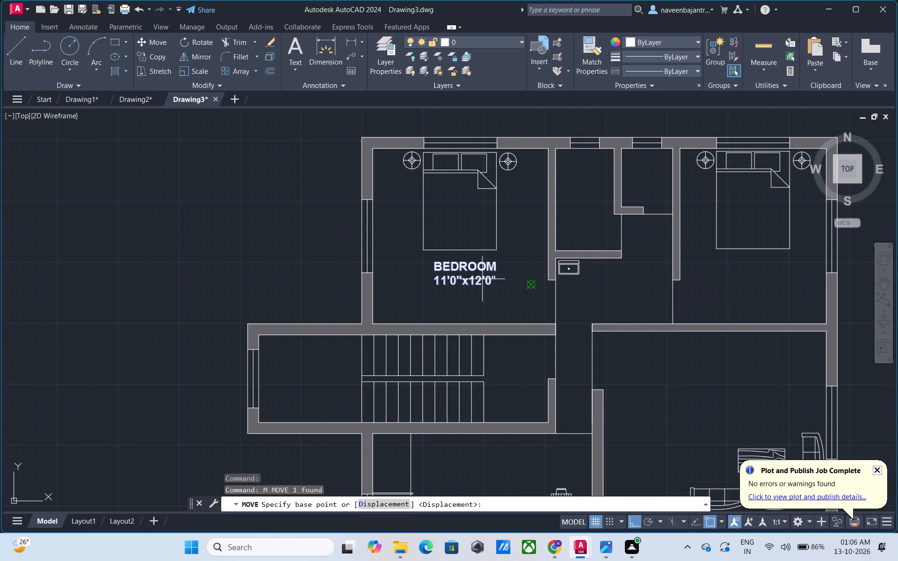
{"action": "key", "text": "F8"}
{"action": "left_click", "coordinate": [479, 278]}
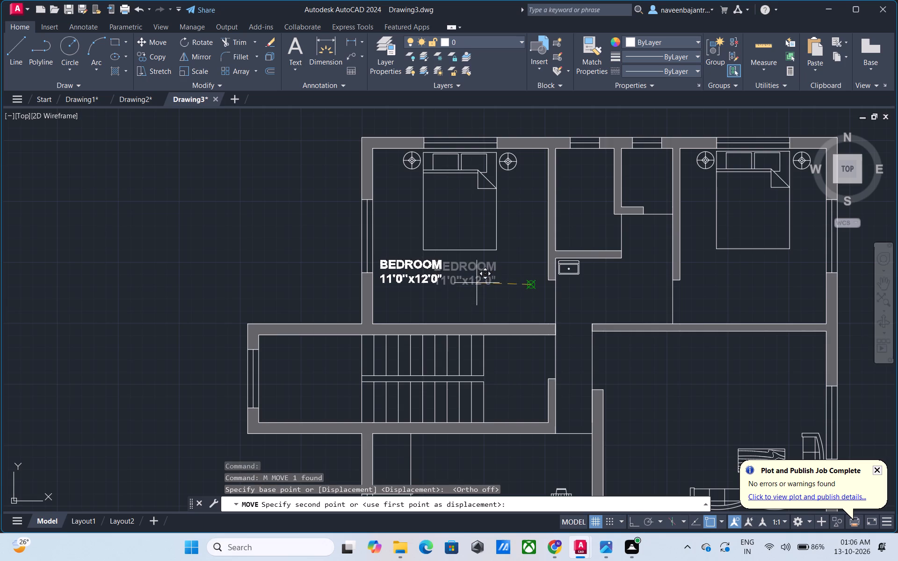
{"action": "scroll", "coordinate": [513, 294], "scroll_direction": "up", "scroll_amount": 3}
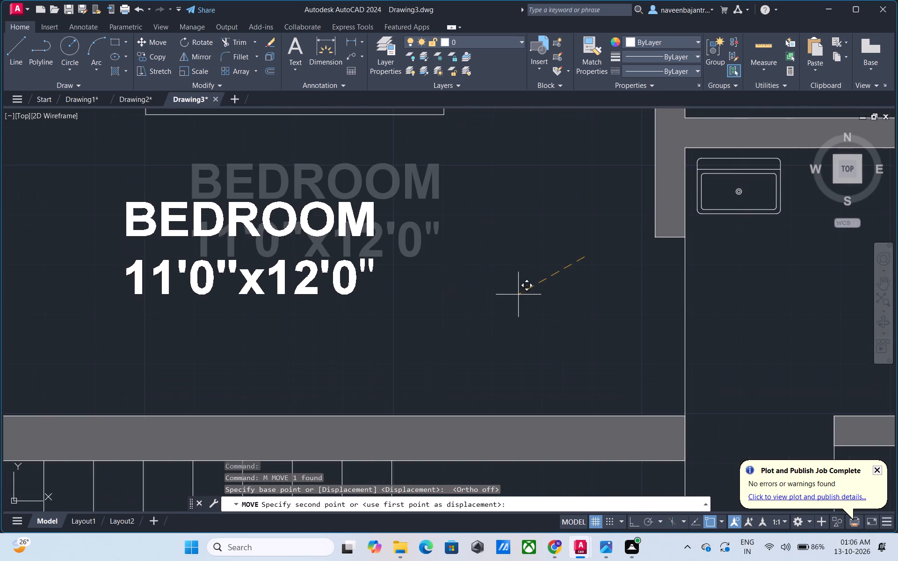
{"action": "left_click", "coordinate": [561, 303]}
{"action": "key", "text": "Escape"}
Add a 7" high multiline text label below the upper-right bedroom's bed, reading BEDROOM with 11'0'x12'0" on a second line.
{"action": "scroll", "coordinate": [561, 303], "scroll_direction": "down", "scroll_amount": 3}
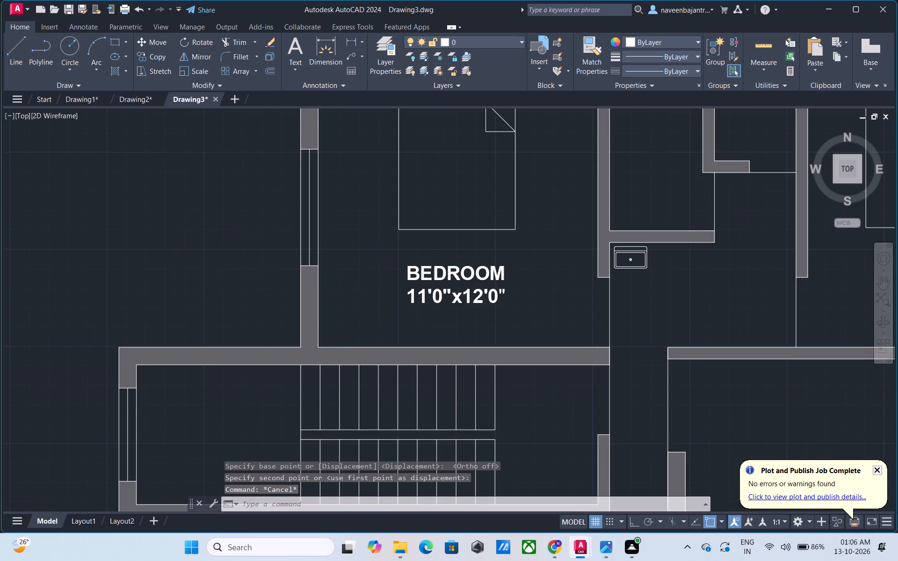
{"action": "scroll", "coordinate": [735, 310], "scroll_direction": "down", "scroll_amount": 1}
{"action": "middle_click_drag", "start_coordinate": [751, 301], "coordinate": [647, 302]}
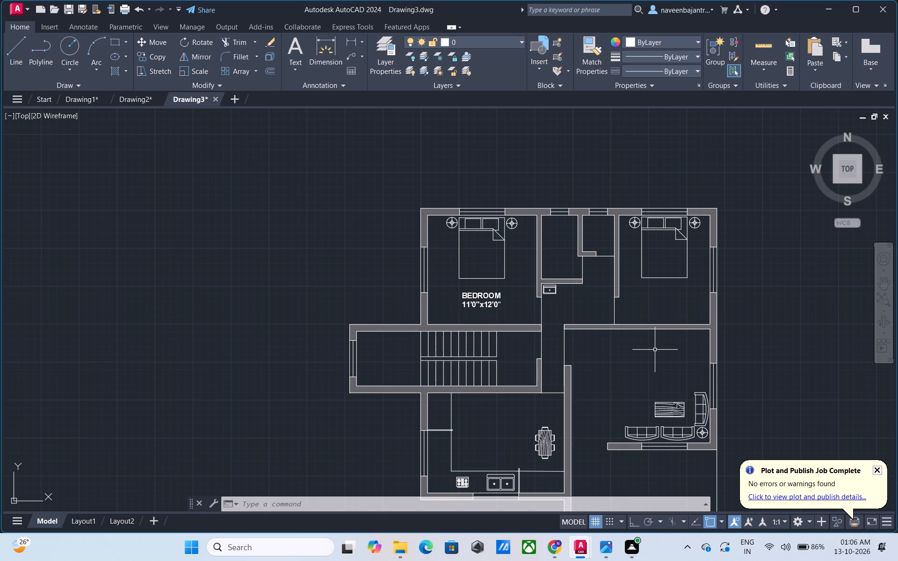
{"action": "middle_click_drag", "start_coordinate": [654, 303], "coordinate": [536, 293]}
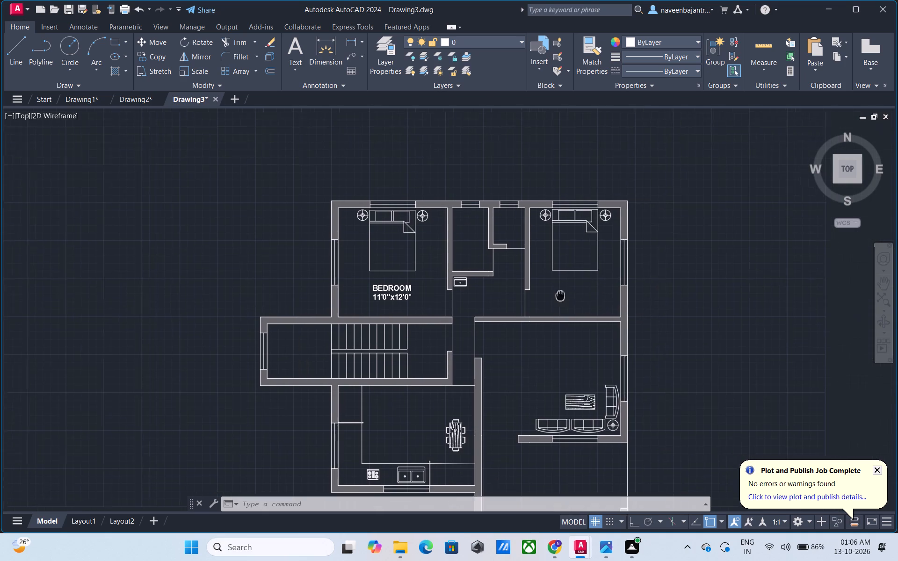
{"action": "middle_click_drag", "start_coordinate": [536, 293], "coordinate": [454, 286]}
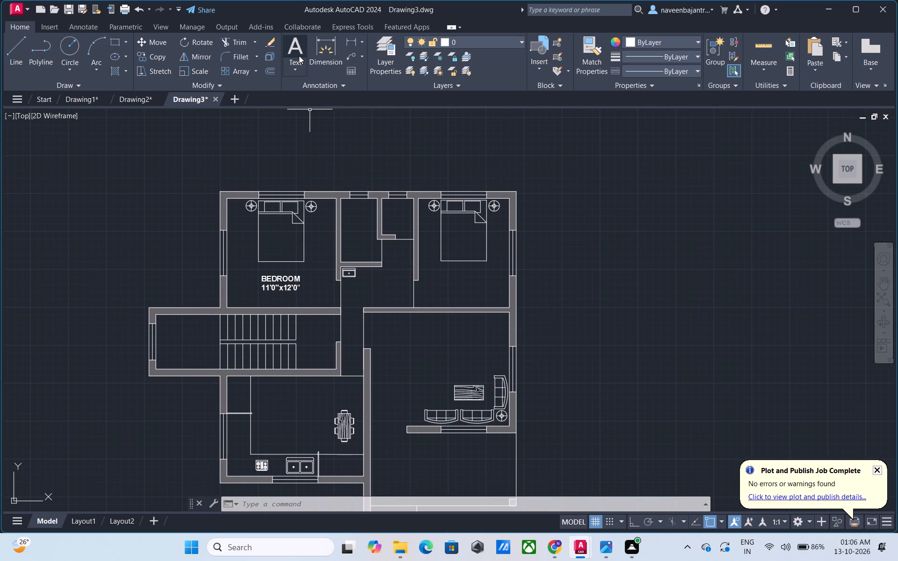
{"action": "left_click", "coordinate": [298, 52]}
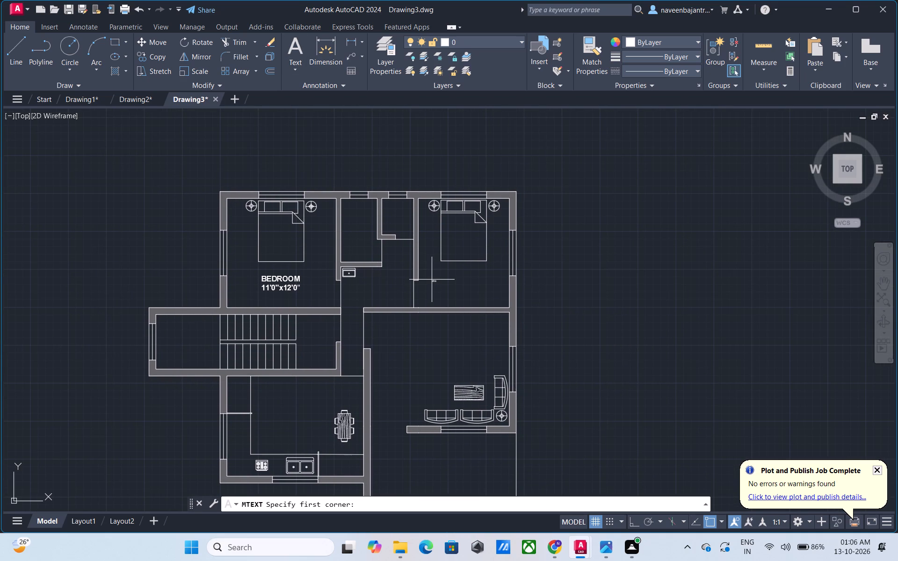
{"action": "scroll", "coordinate": [432, 280], "scroll_direction": "up", "scroll_amount": 2}
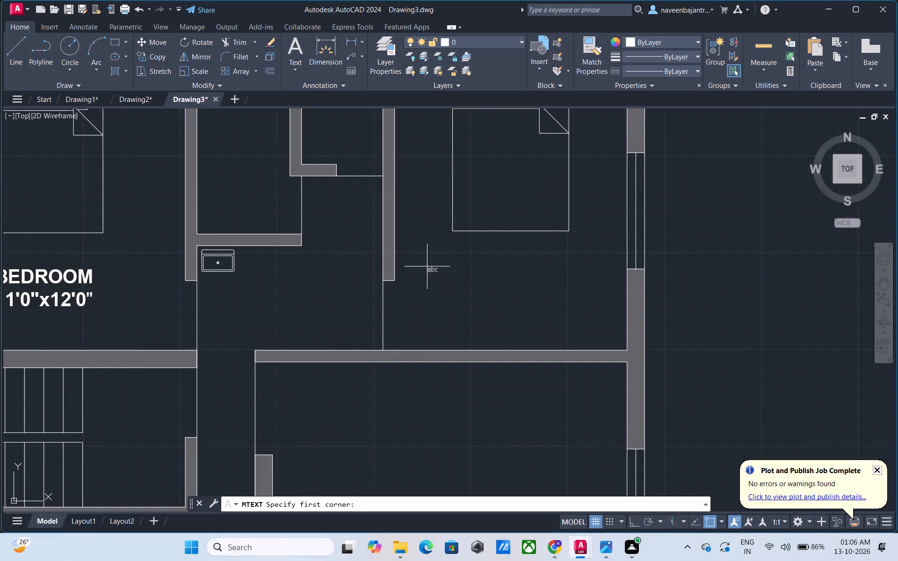
{"action": "left_click", "coordinate": [427, 266]}
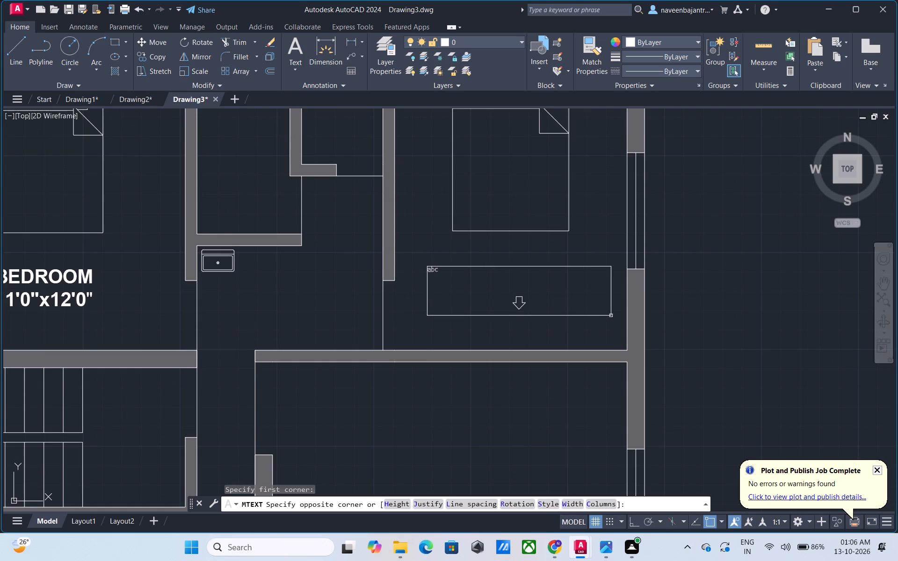
{"action": "left_click", "coordinate": [611, 318]}
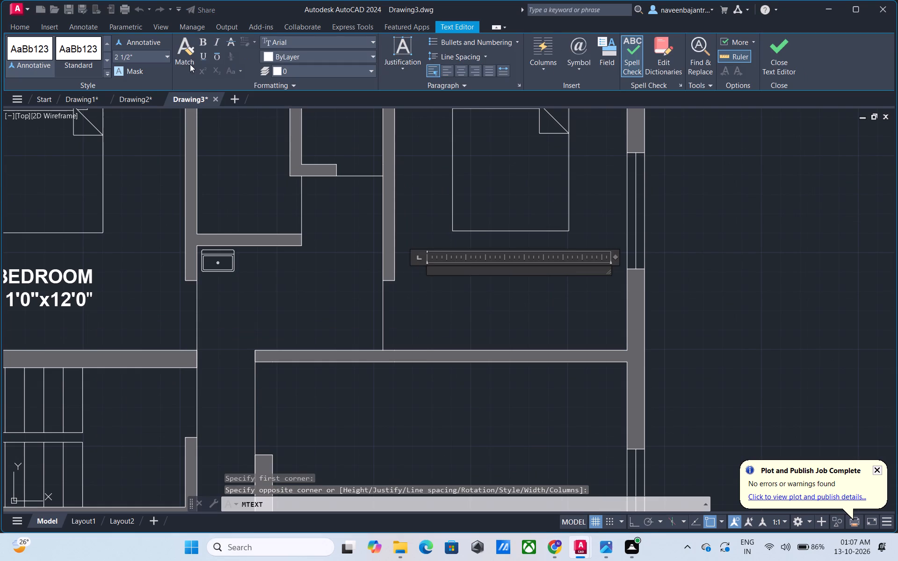
{"action": "left_click", "coordinate": [146, 59]}
{"action": "key", "text": "7"}
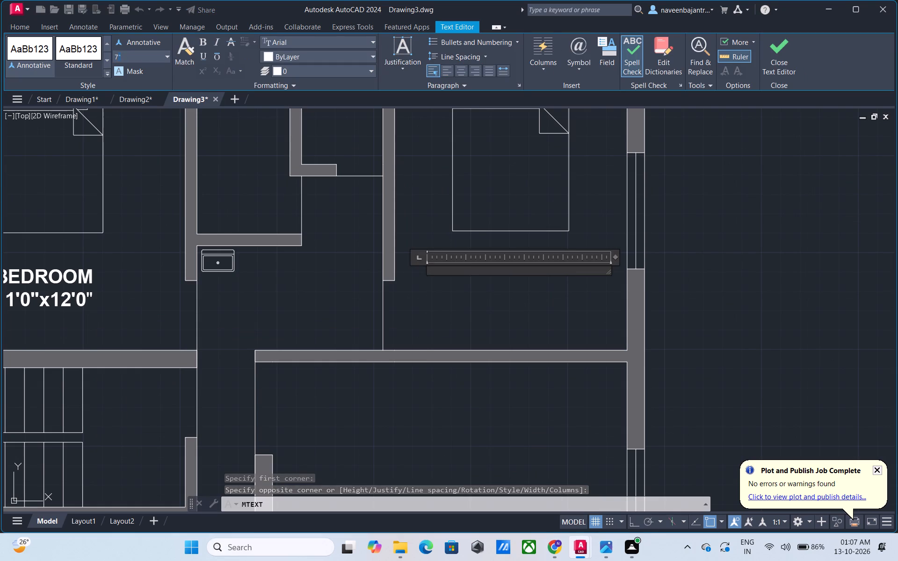
{"action": "key", "text": "shift+quotedbl"}
{"action": "key", "text": "Return"}
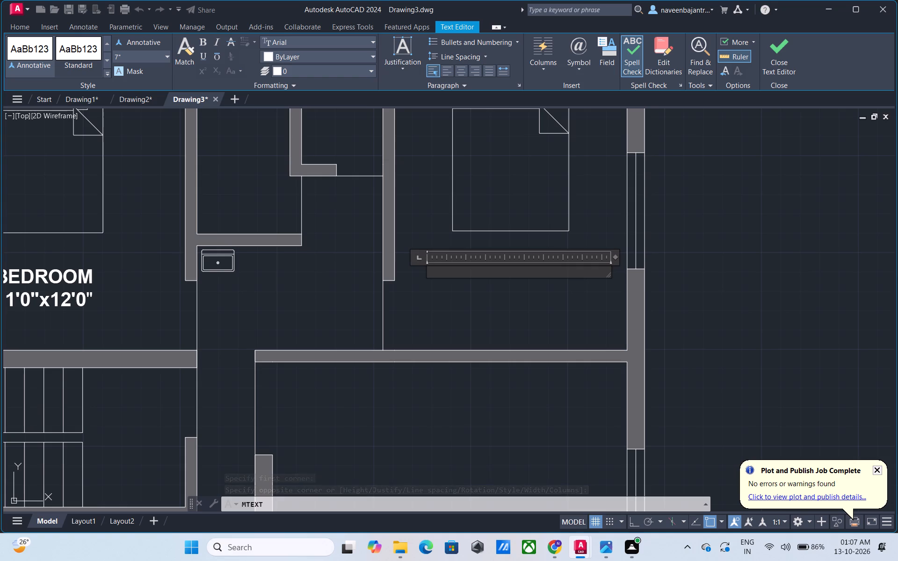
{"action": "type", "text": "BEDROOM"}
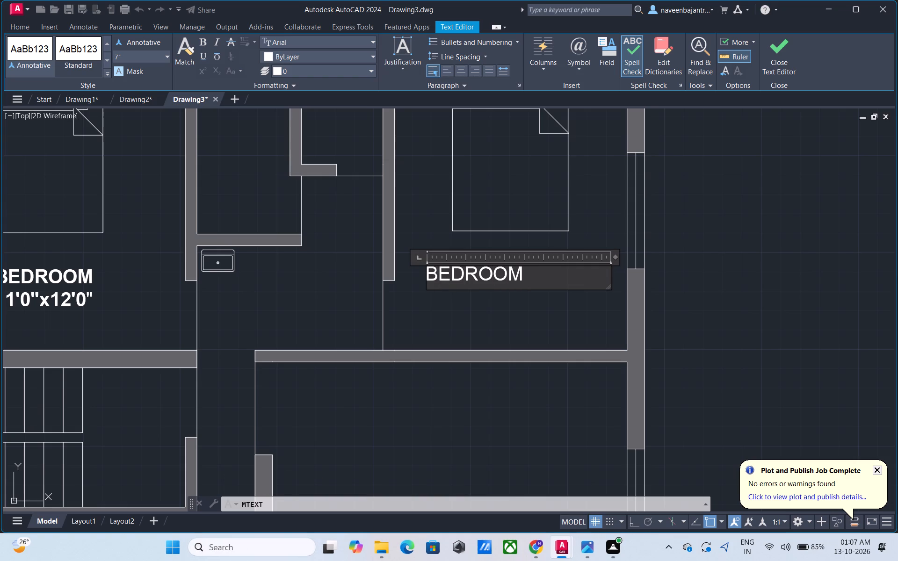
{"action": "key", "text": "Return"}
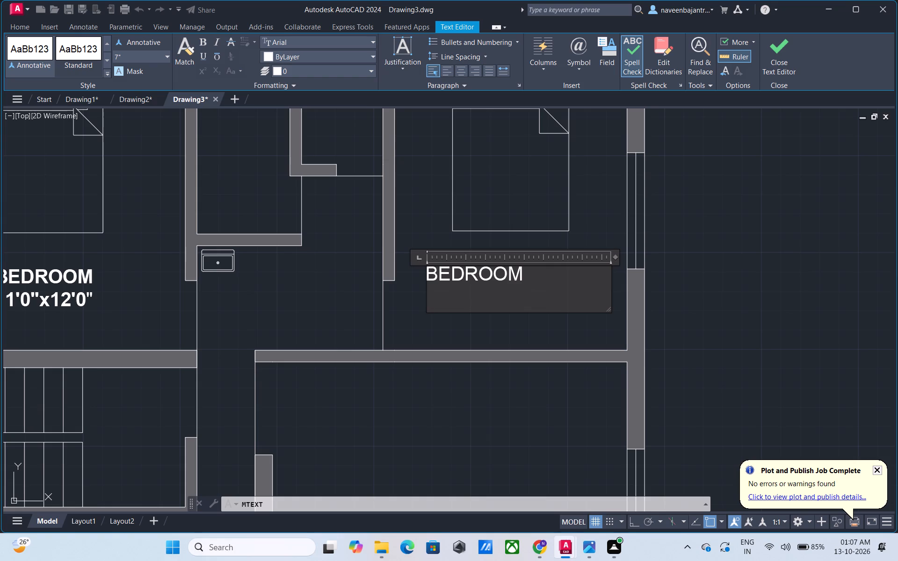
{"action": "type", "text": "11"}
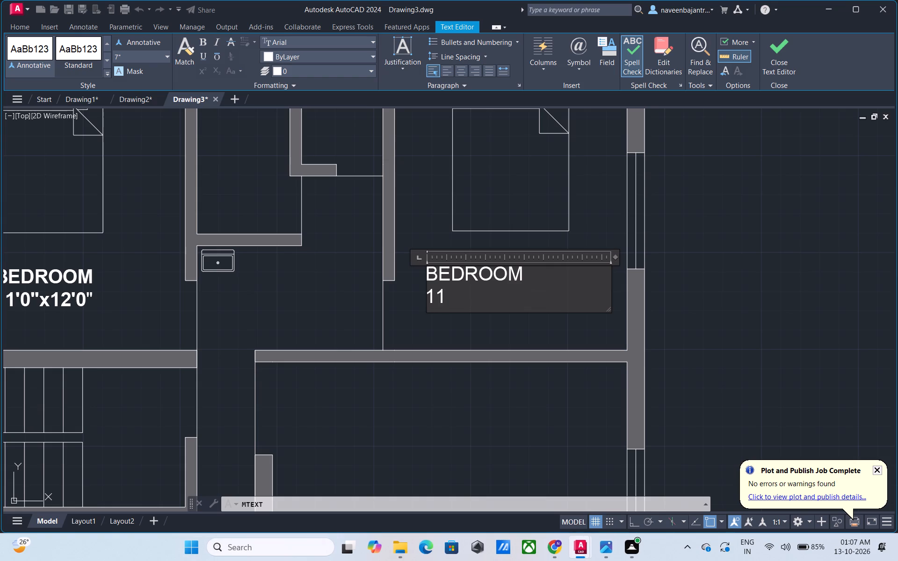
{"action": "key", "text": "apostrophe"}
{"action": "key", "text": "0"}
{"action": "key", "text": "apostrophe"}
{"action": "key", "text": "x"}
{"action": "type", "text": "12'"}
{"action": "key", "text": "0"}
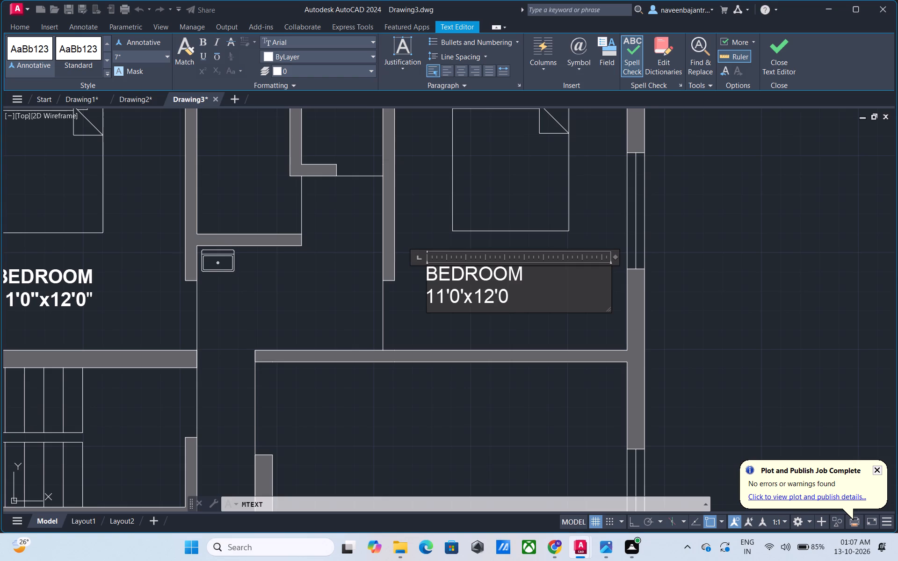
{"action": "key", "text": "shift+quotedbl"}
Centre-align both lines of the upper-right bedroom's label, make them bold and close the text editor.
{"action": "left_click_drag", "start_coordinate": [514, 298], "coordinate": [467, 298]}
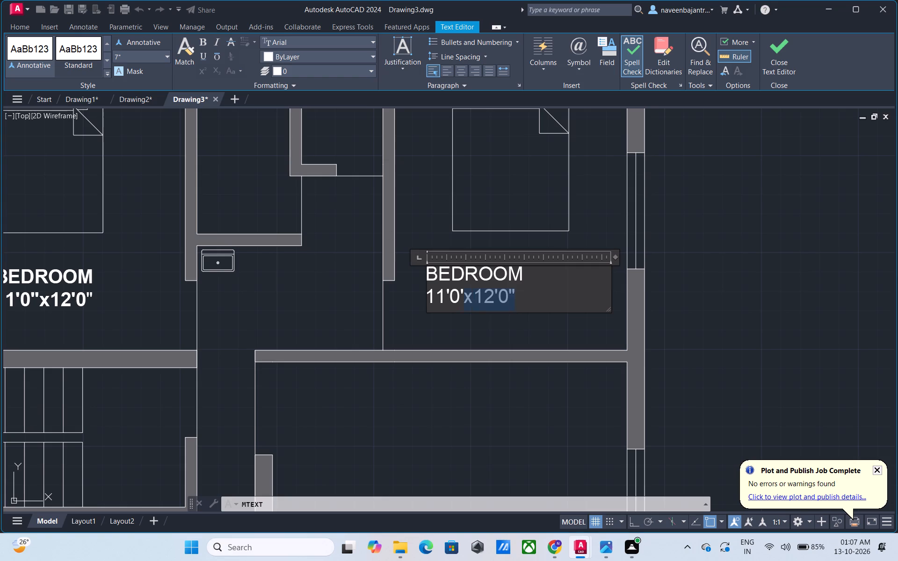
{"action": "left_click_drag", "start_coordinate": [467, 298], "coordinate": [430, 285]}
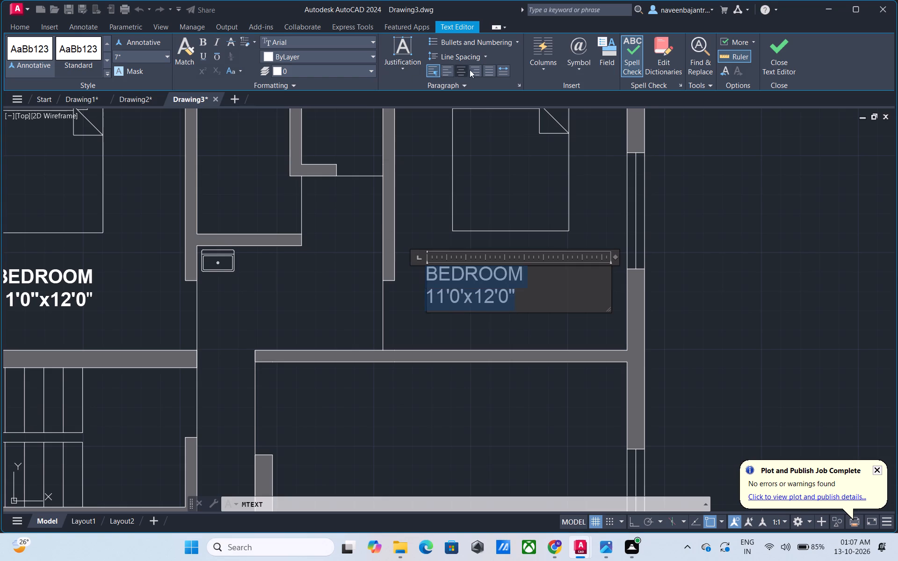
{"action": "left_click", "coordinate": [460, 70]}
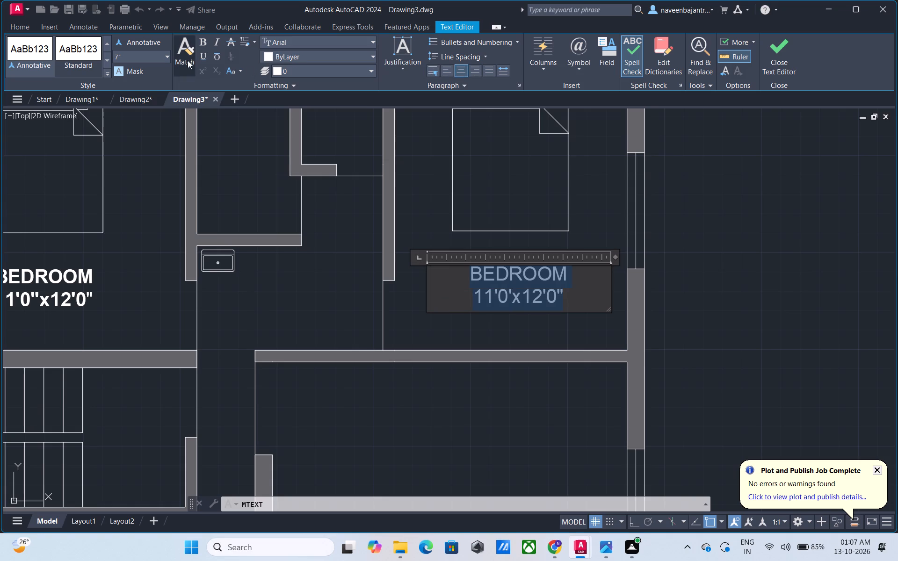
{"action": "left_click", "coordinate": [198, 41]}
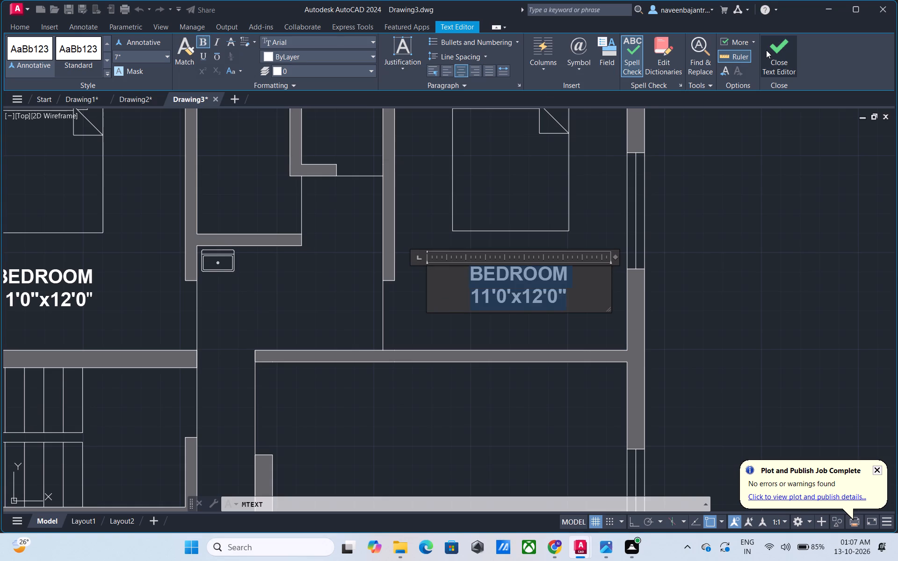
{"action": "left_click", "coordinate": [768, 50]}
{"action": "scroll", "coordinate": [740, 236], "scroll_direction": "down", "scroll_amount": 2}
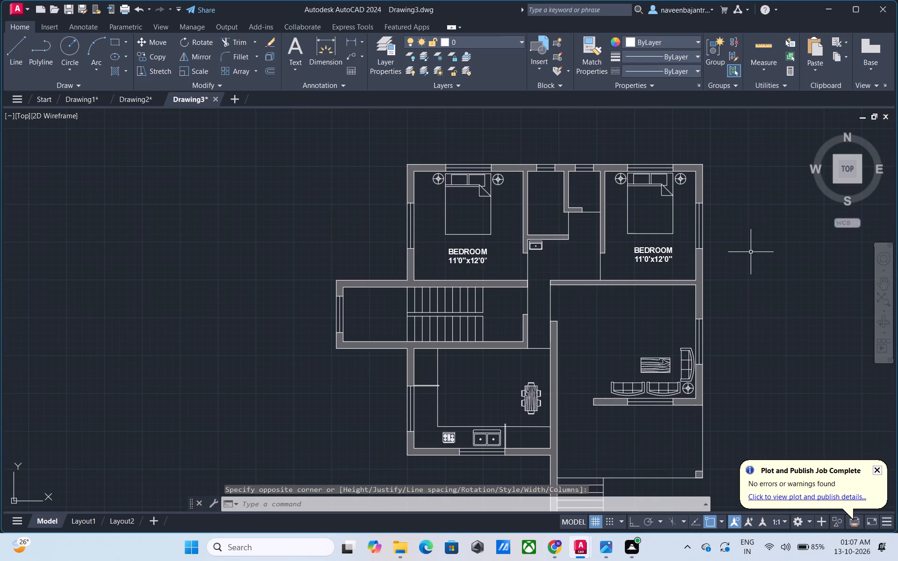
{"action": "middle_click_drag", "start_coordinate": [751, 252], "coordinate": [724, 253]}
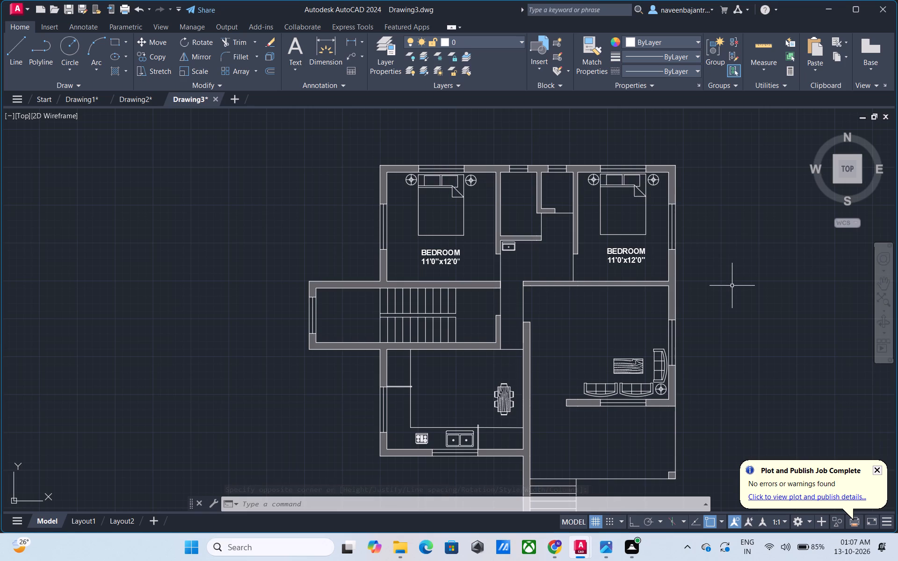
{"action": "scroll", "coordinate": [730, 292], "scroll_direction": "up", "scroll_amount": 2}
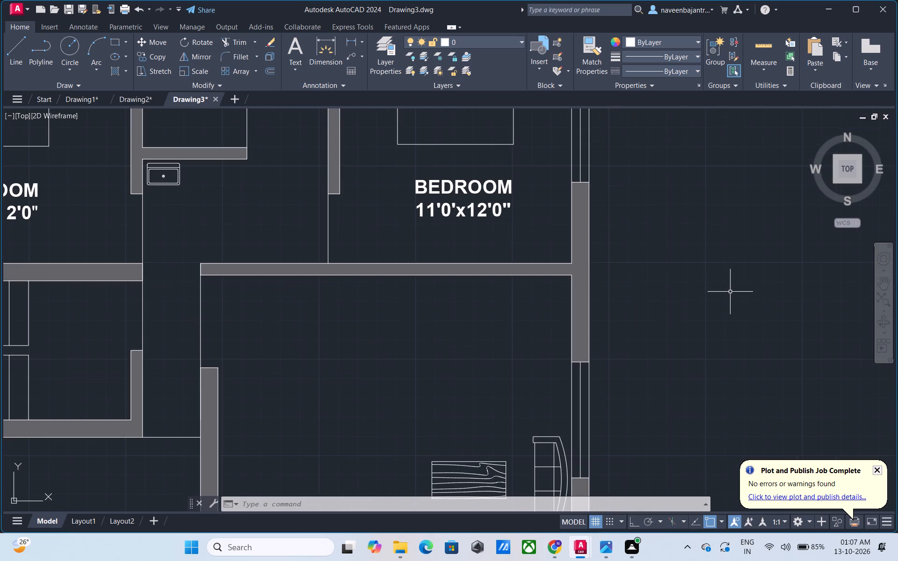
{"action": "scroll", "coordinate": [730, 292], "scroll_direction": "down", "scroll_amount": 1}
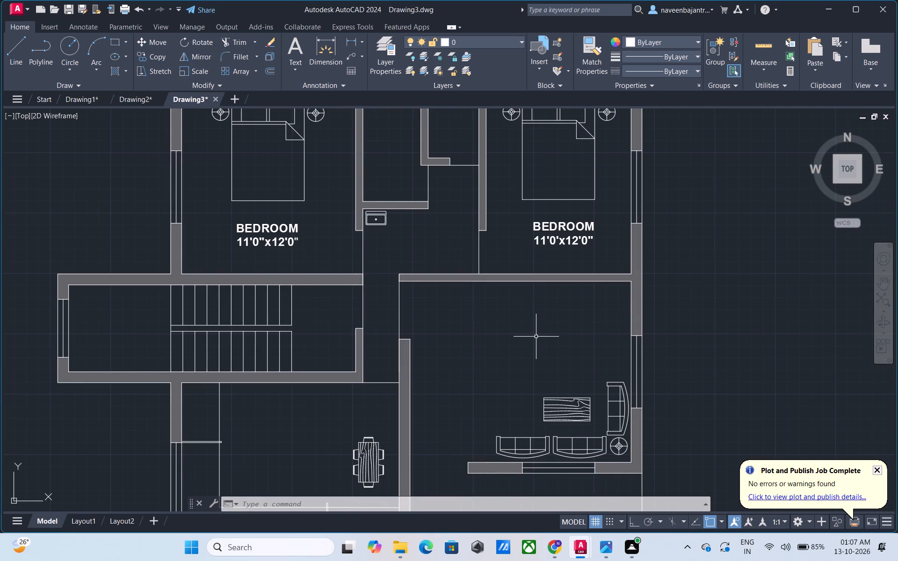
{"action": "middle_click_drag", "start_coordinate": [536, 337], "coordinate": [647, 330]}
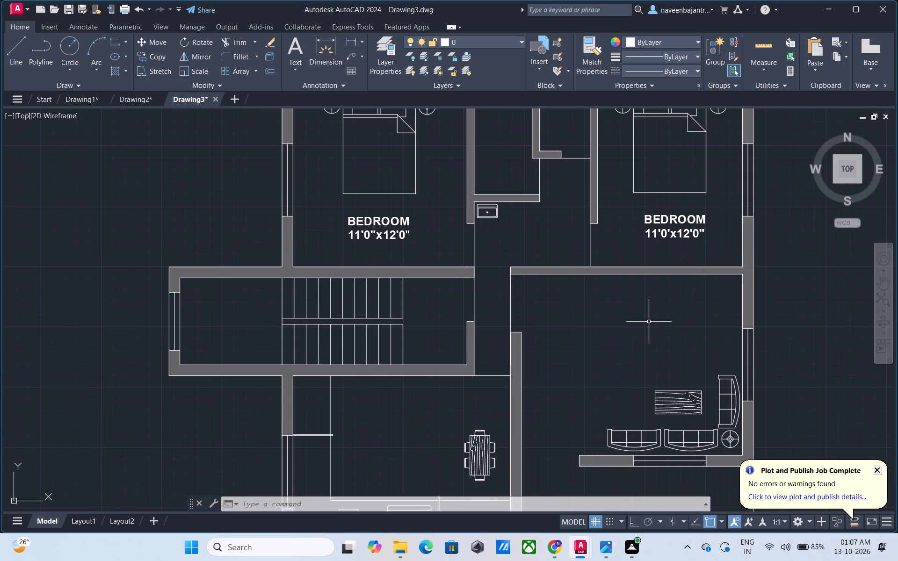
Open DesignCenter and look through its folder tree, up to the sample drawings in the DesignCenter folder, for a source of further blocks.
{"action": "type", "text": "DC"}
{"action": "key", "text": "space"}
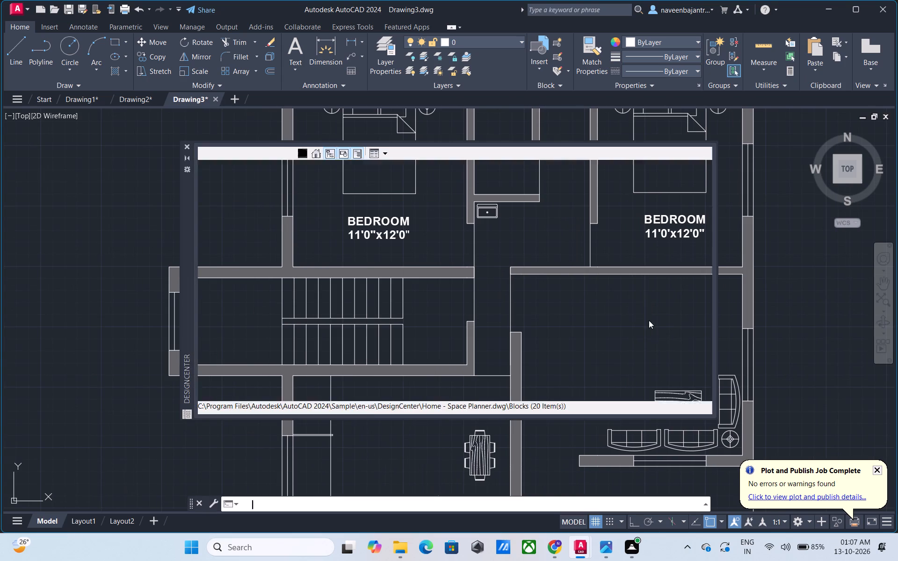
{"action": "scroll", "coordinate": [243, 279], "scroll_direction": "down", "scroll_amount": 1}
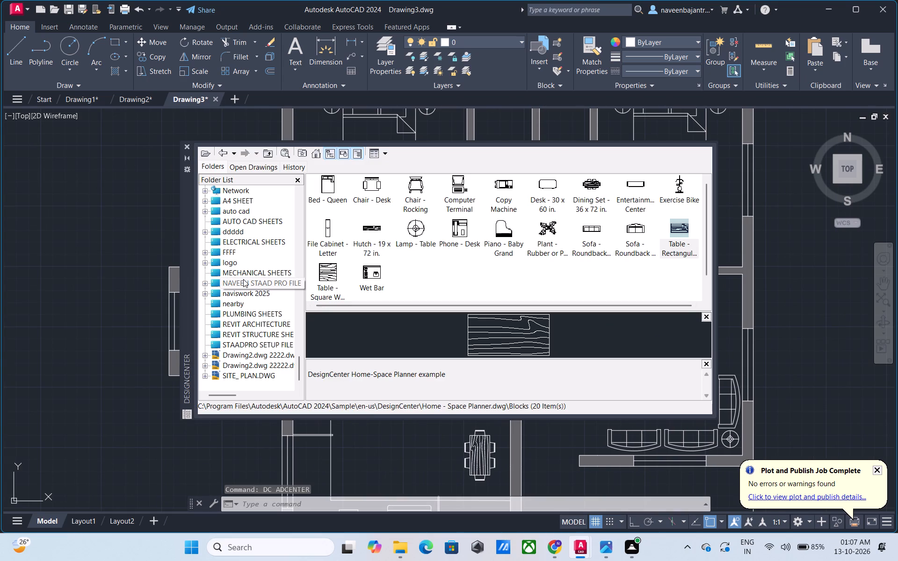
{"action": "scroll", "coordinate": [243, 279], "scroll_direction": "down", "scroll_amount": 1}
{"action": "scroll", "coordinate": [243, 279], "scroll_direction": "up", "scroll_amount": 1}
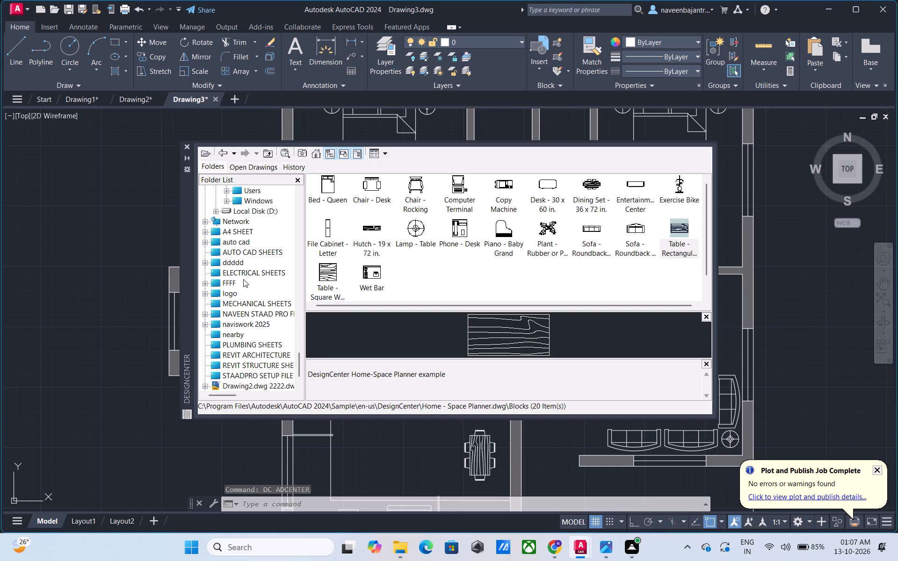
{"action": "scroll", "coordinate": [243, 279], "scroll_direction": "up", "scroll_amount": 2}
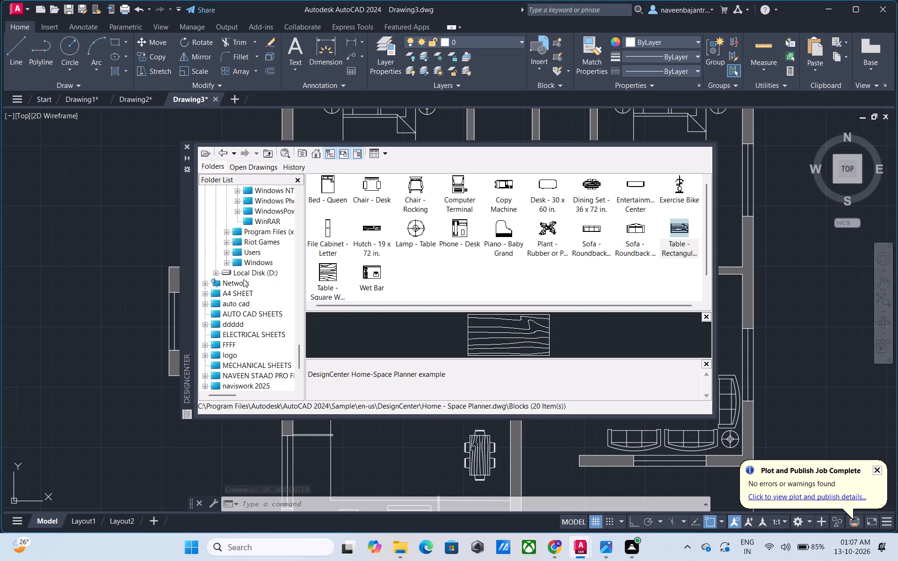
{"action": "scroll", "coordinate": [243, 279], "scroll_direction": "up", "scroll_amount": 1}
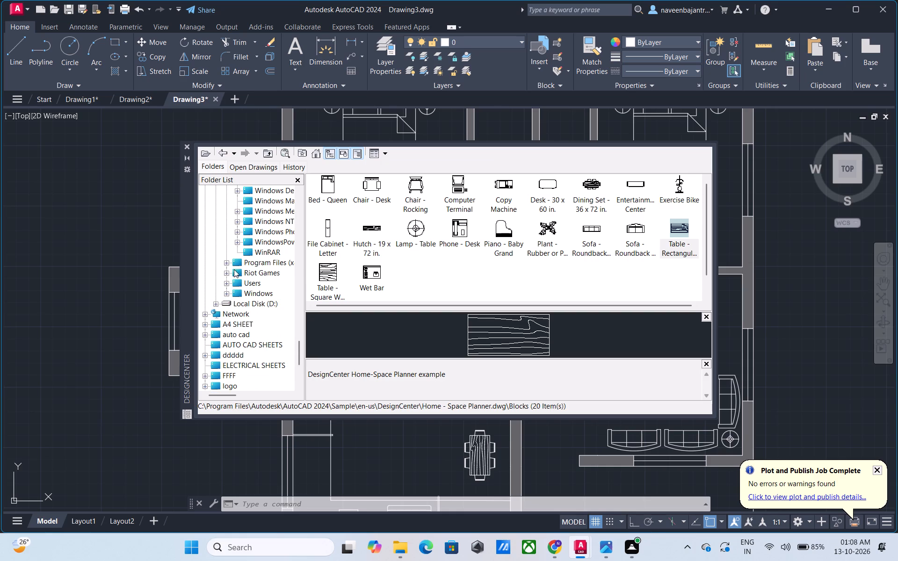
{"action": "scroll", "coordinate": [242, 266], "scroll_direction": "up", "scroll_amount": 1}
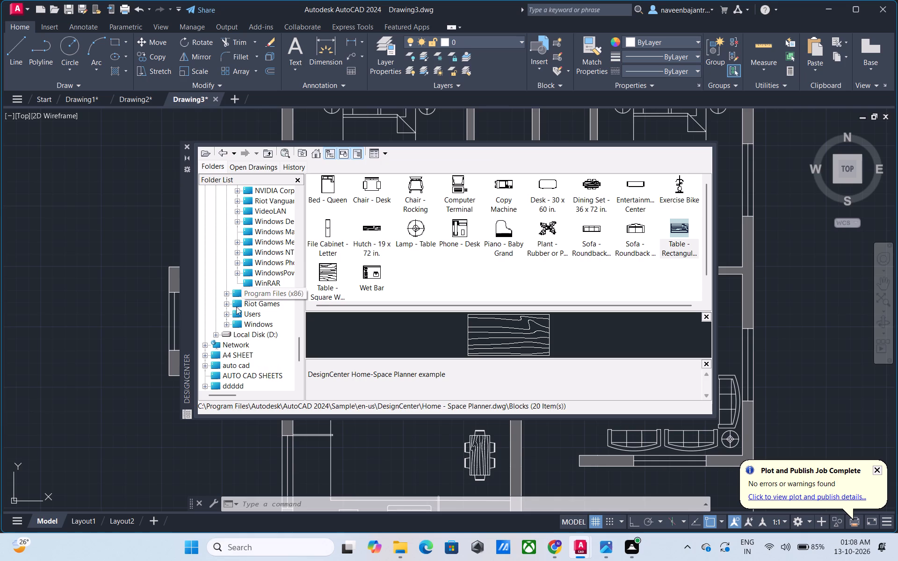
{"action": "left_click_drag", "start_coordinate": [225, 393], "coordinate": [229, 393]}
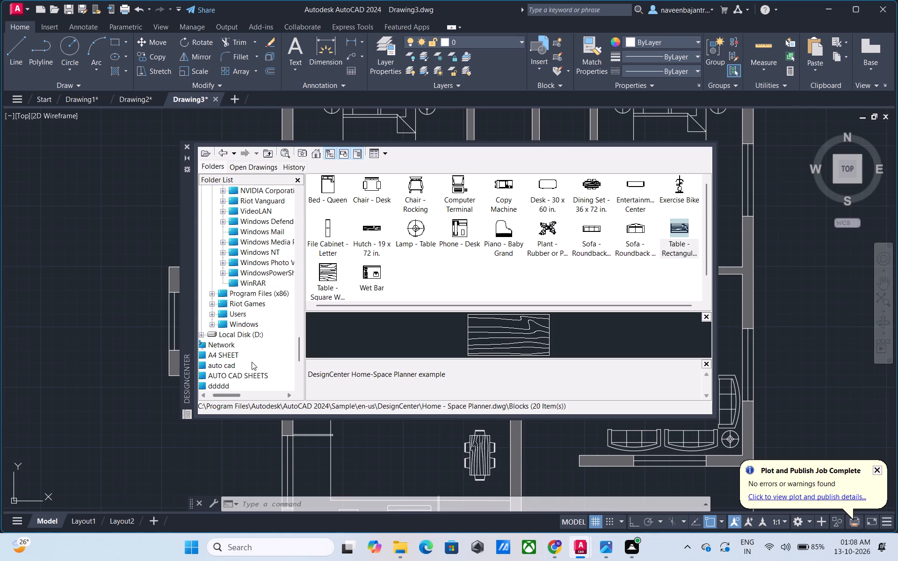
{"action": "scroll", "coordinate": [276, 323], "scroll_direction": "up", "scroll_amount": 2}
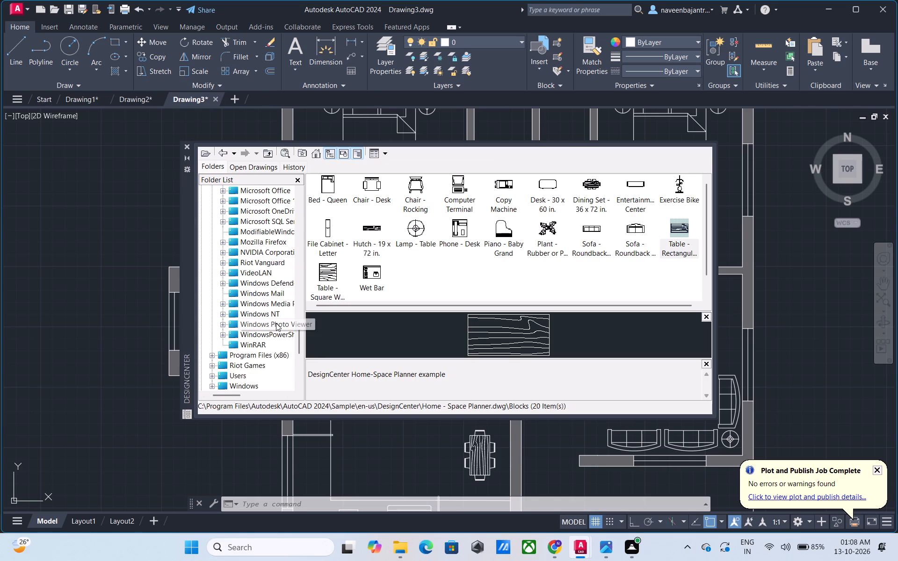
{"action": "scroll", "coordinate": [276, 323], "scroll_direction": "up", "scroll_amount": 1}
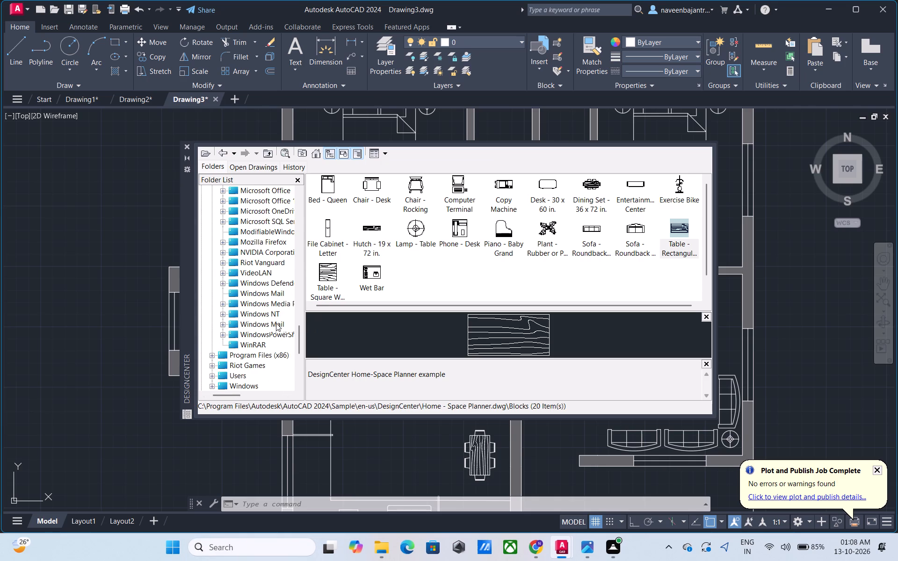
{"action": "scroll", "coordinate": [276, 323], "scroll_direction": "up", "scroll_amount": 1}
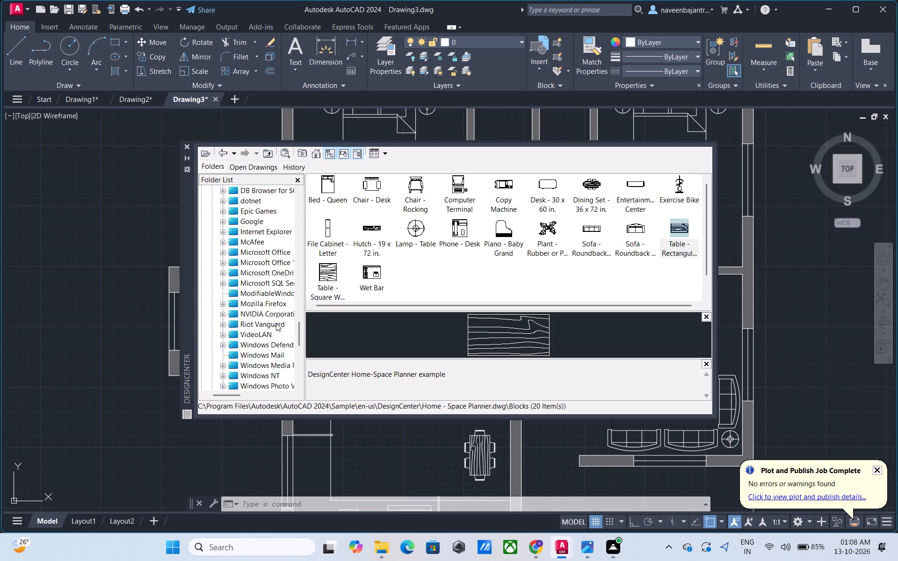
{"action": "scroll", "coordinate": [276, 323], "scroll_direction": "up", "scroll_amount": 2}
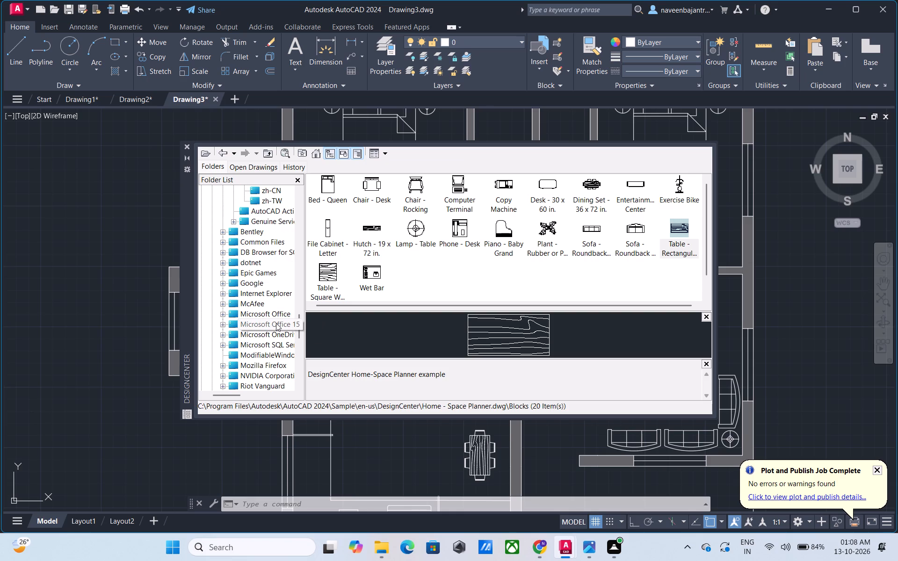
{"action": "scroll", "coordinate": [276, 323], "scroll_direction": "up", "scroll_amount": 1}
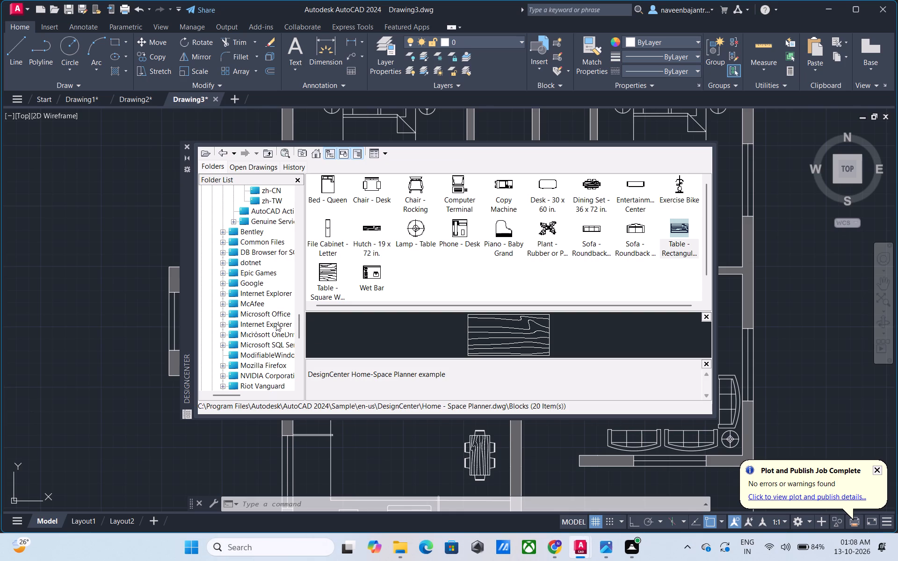
{"action": "scroll", "coordinate": [276, 323], "scroll_direction": "up", "scroll_amount": 1}
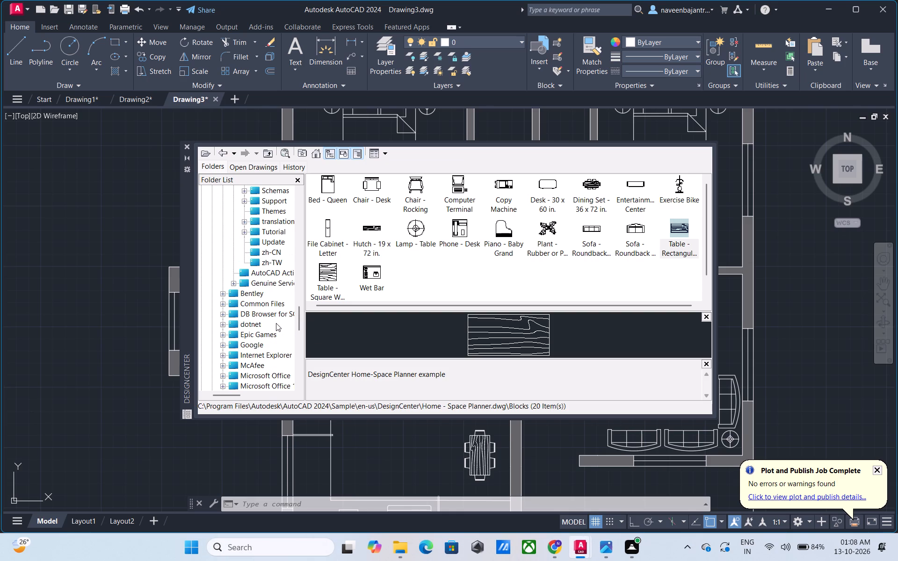
{"action": "scroll", "coordinate": [276, 323], "scroll_direction": "up", "scroll_amount": 1}
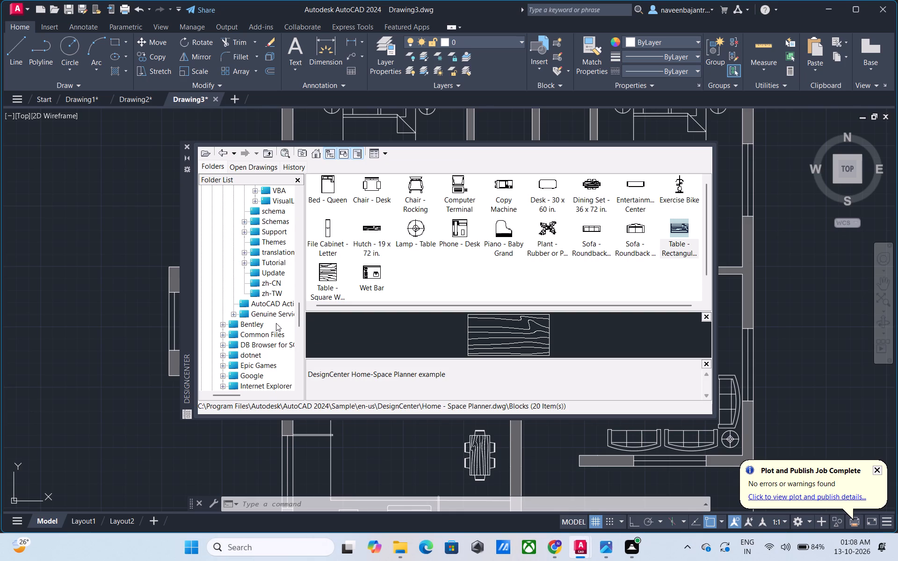
{"action": "scroll", "coordinate": [276, 323], "scroll_direction": "up", "scroll_amount": 2}
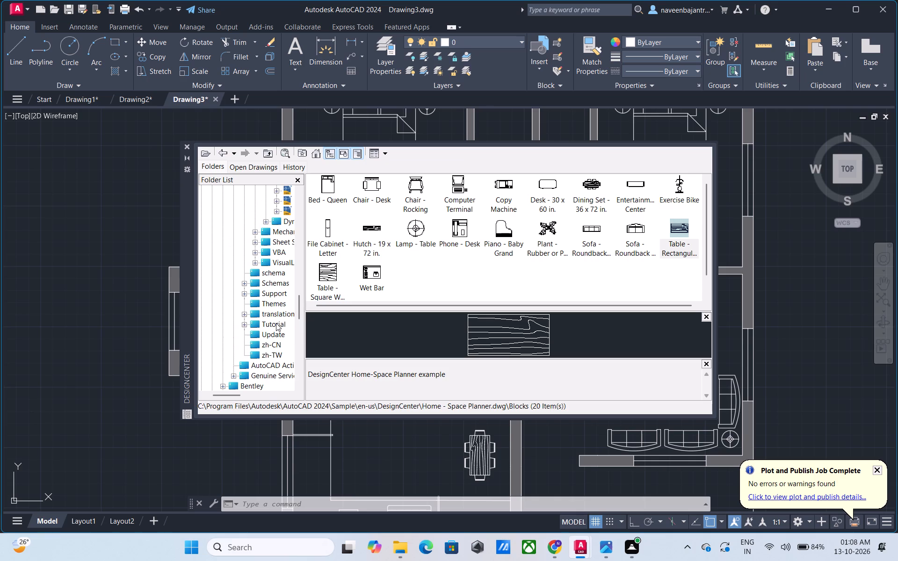
{"action": "scroll", "coordinate": [276, 323], "scroll_direction": "up", "scroll_amount": 1}
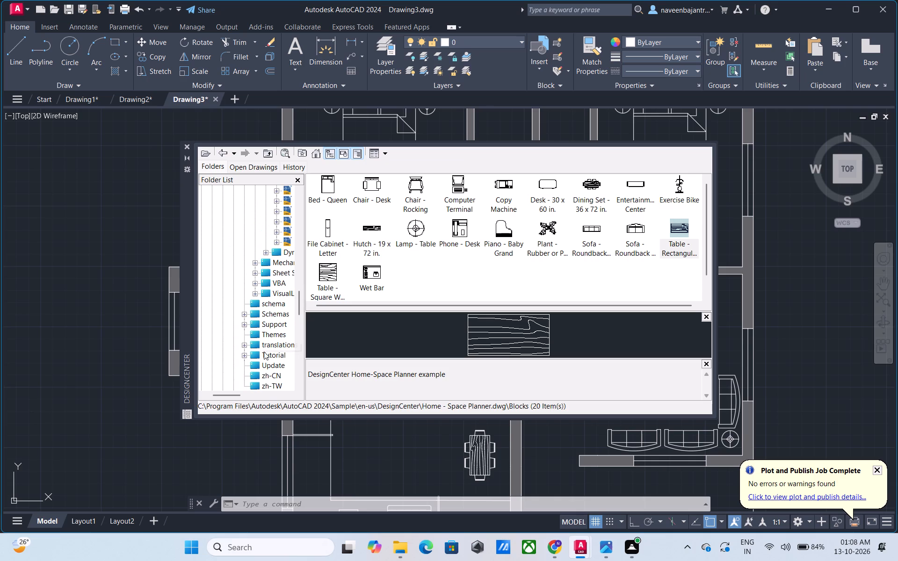
{"action": "left_click_drag", "start_coordinate": [232, 396], "coordinate": [242, 396]}
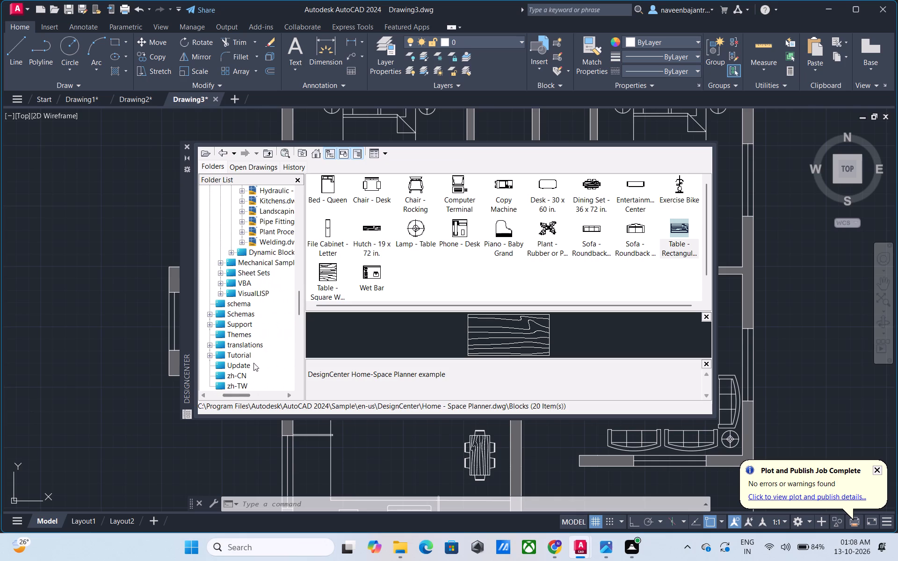
{"action": "scroll", "coordinate": [266, 342], "scroll_direction": "up", "scroll_amount": 1}
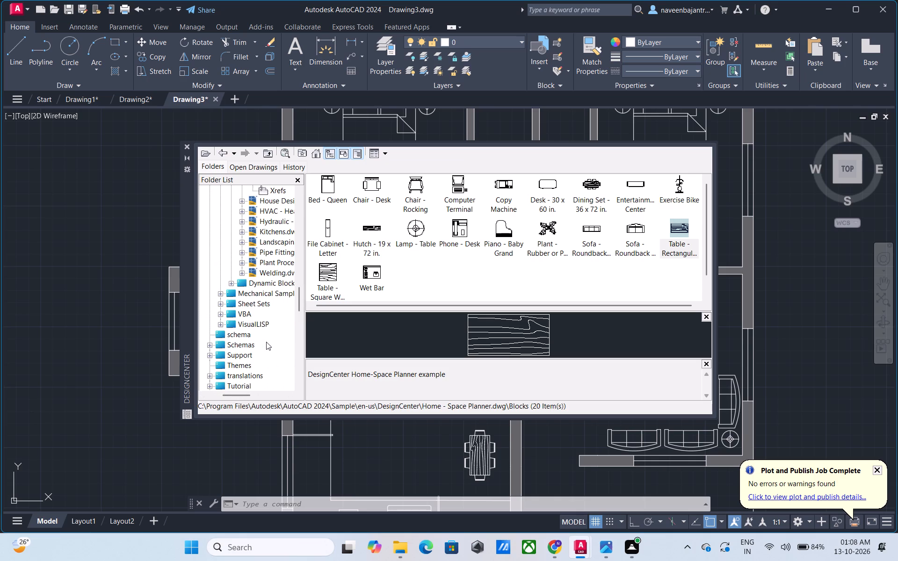
{"action": "scroll", "coordinate": [266, 342], "scroll_direction": "up", "scroll_amount": 1}
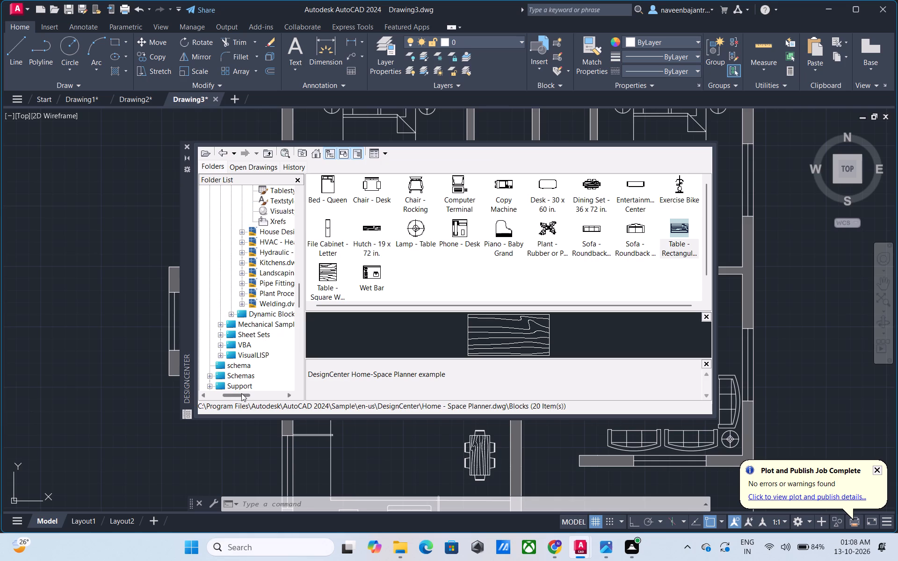
{"action": "left_click_drag", "start_coordinate": [241, 393], "coordinate": [247, 393]}
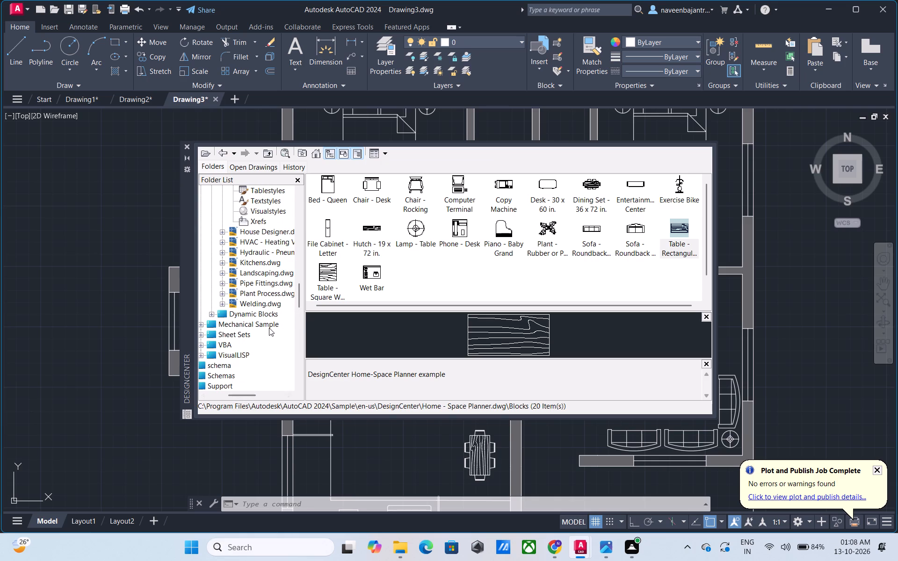
{"action": "scroll", "coordinate": [269, 328], "scroll_direction": "up", "scroll_amount": 1}
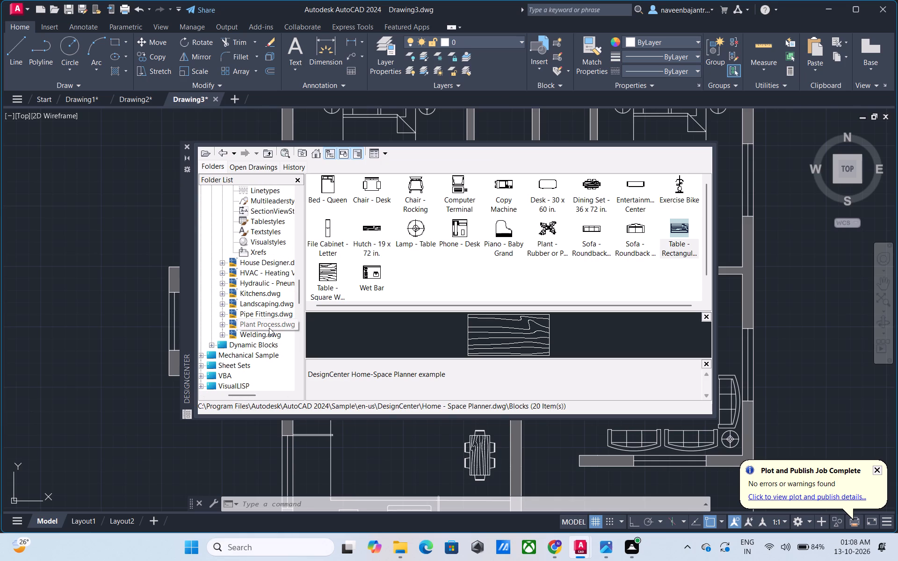
{"action": "scroll", "coordinate": [269, 328], "scroll_direction": "up", "scroll_amount": 2}
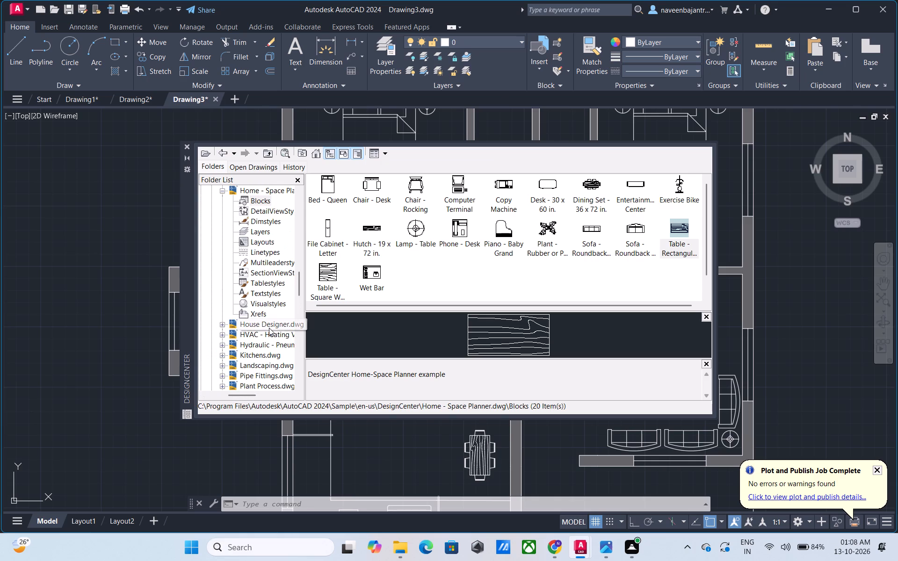
{"action": "scroll", "coordinate": [269, 328], "scroll_direction": "up", "scroll_amount": 1}
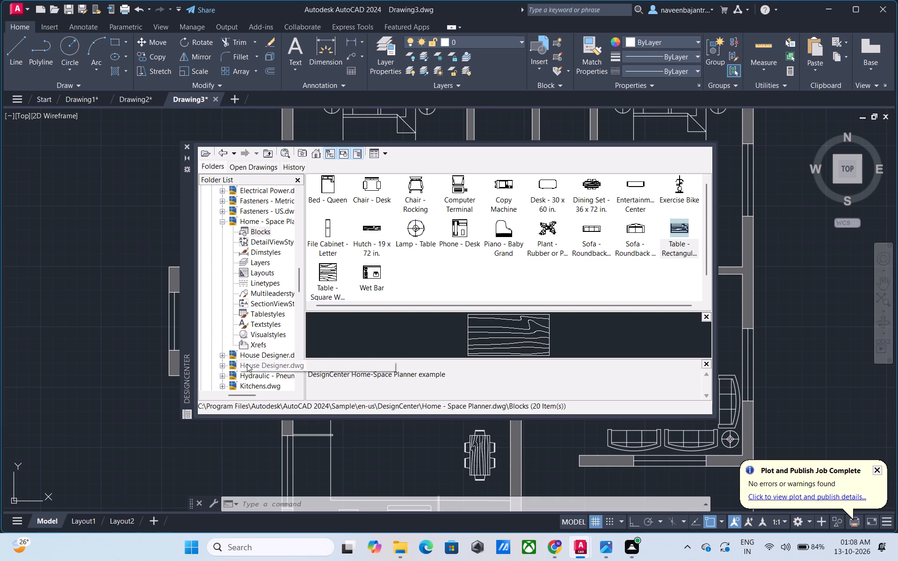
{"action": "left_click", "coordinate": [235, 393]}
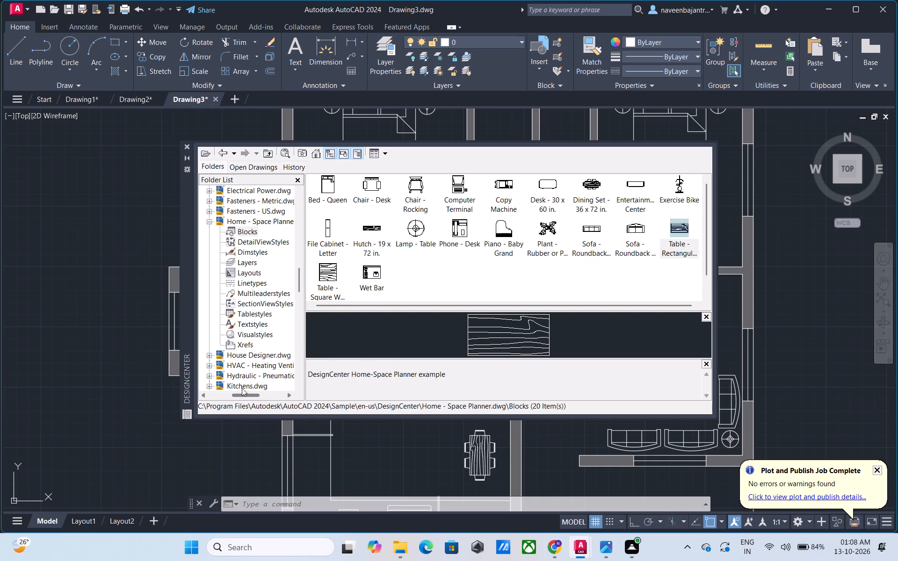
{"action": "scroll", "coordinate": [256, 355], "scroll_direction": "up", "scroll_amount": 1}
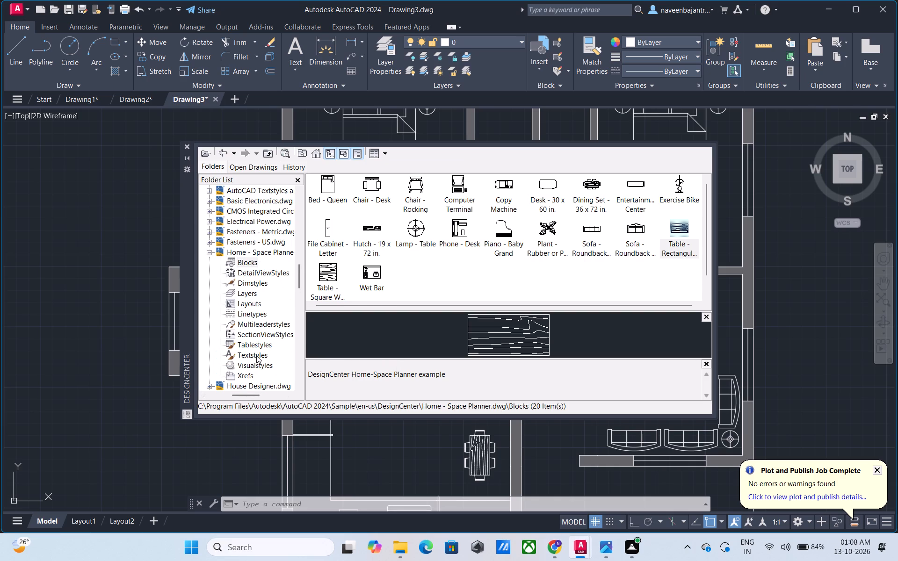
{"action": "scroll", "coordinate": [256, 355], "scroll_direction": "up", "scroll_amount": 1}
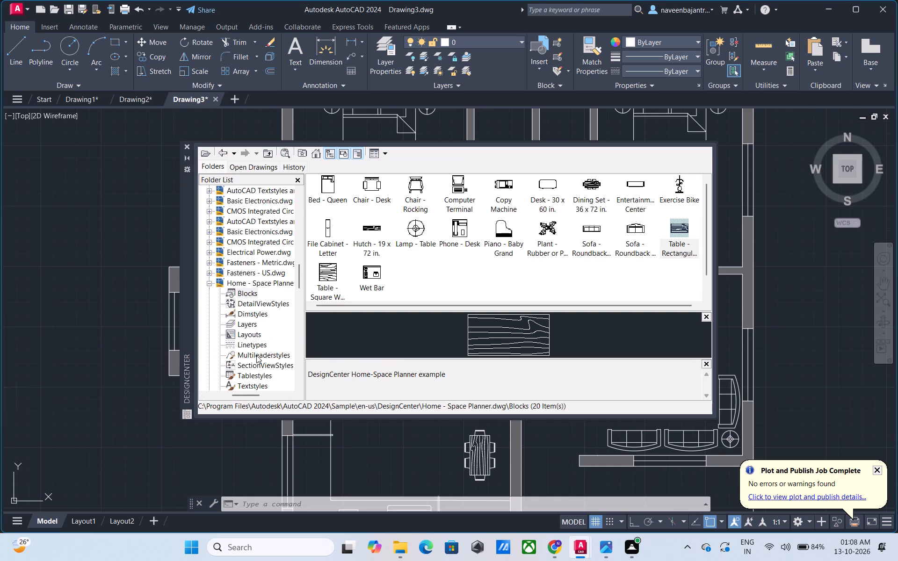
{"action": "scroll", "coordinate": [256, 355], "scroll_direction": "up", "scroll_amount": 1}
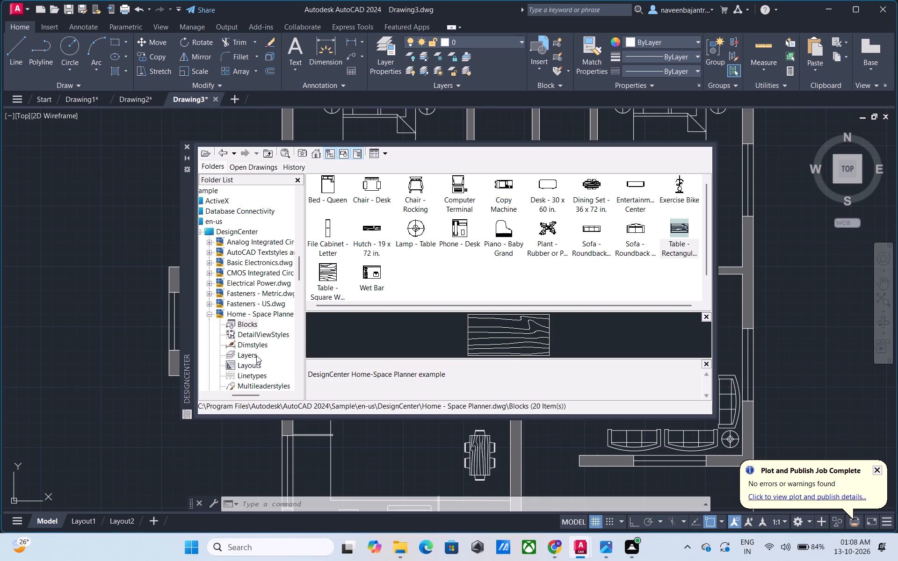
{"action": "scroll", "coordinate": [256, 355], "scroll_direction": "up", "scroll_amount": 1}
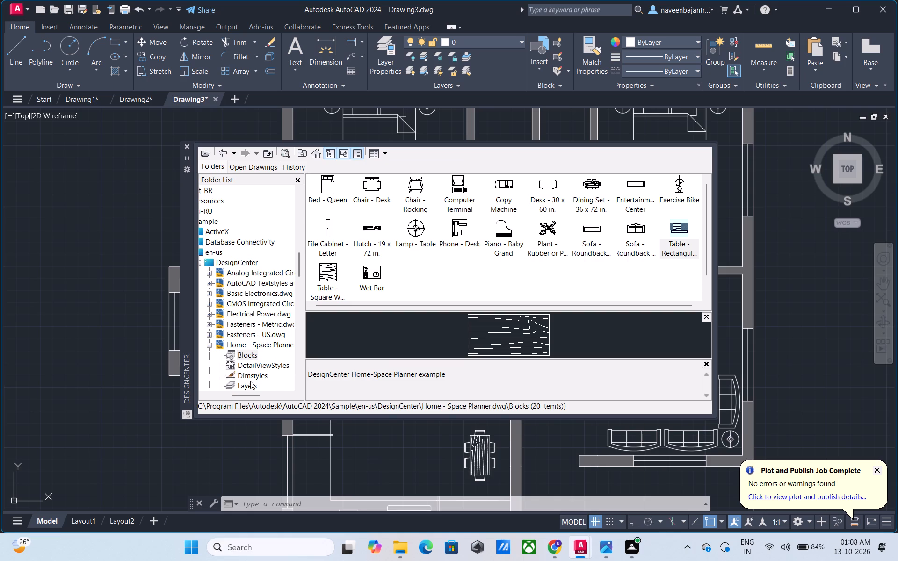
{"action": "left_click_drag", "start_coordinate": [250, 396], "coordinate": [242, 397]}
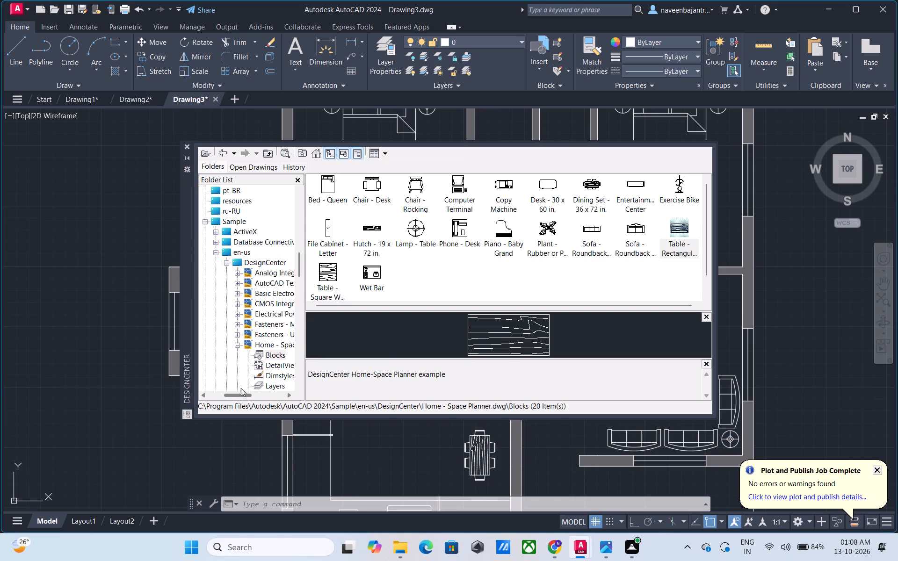
Look back through the DesignCenter folder tree from the Home - Space Planner blocks up to the C: drive, and close DesignCenter.
{"action": "scroll", "coordinate": [228, 334], "scroll_direction": "up", "scroll_amount": 1}
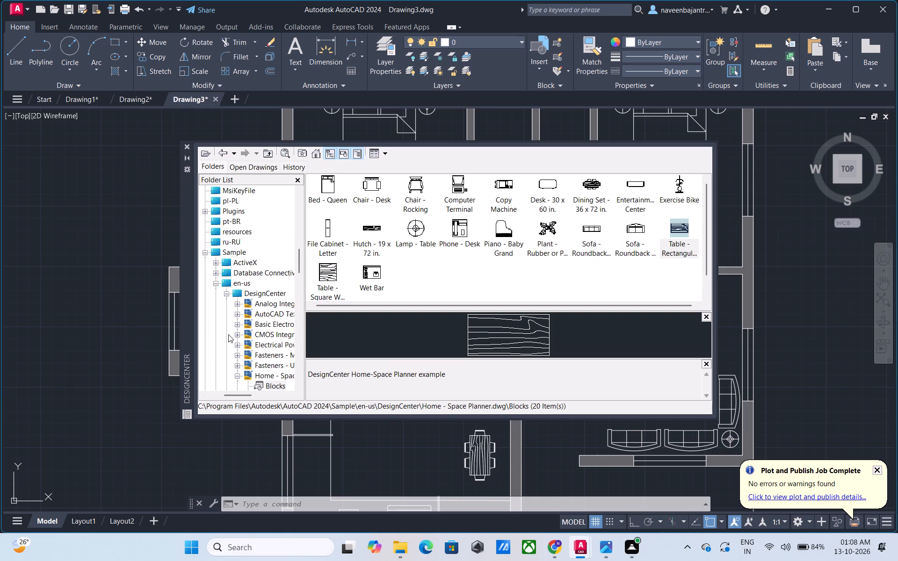
{"action": "scroll", "coordinate": [228, 334], "scroll_direction": "up", "scroll_amount": 2}
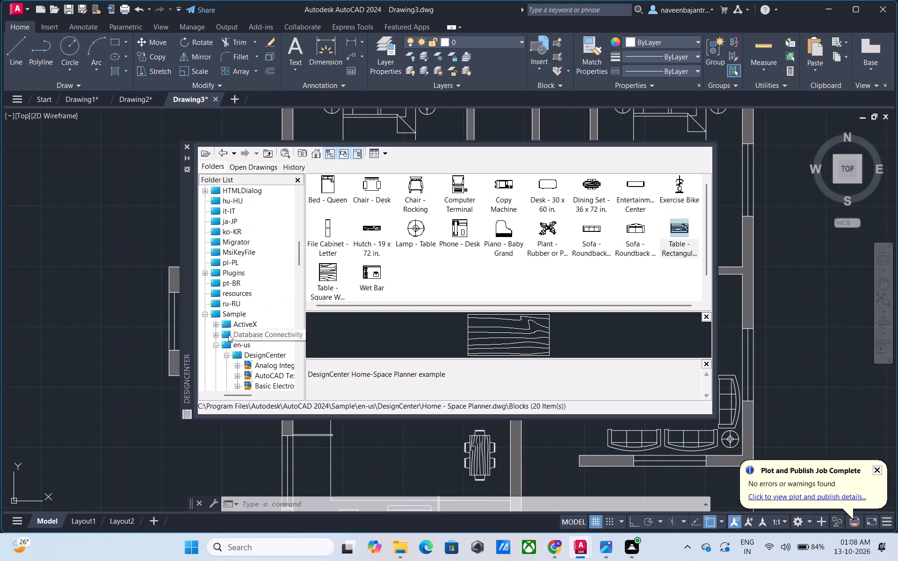
{"action": "scroll", "coordinate": [228, 334], "scroll_direction": "up", "scroll_amount": 2}
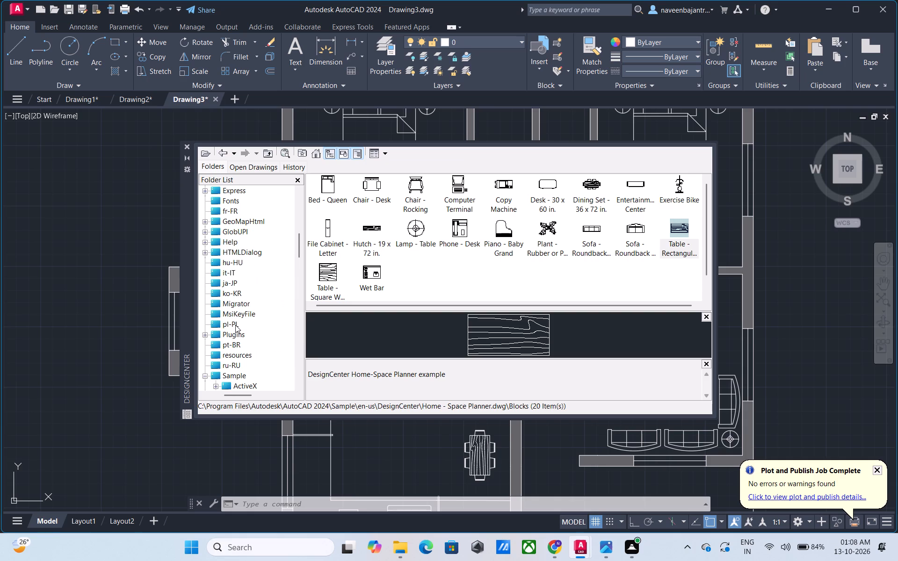
{"action": "scroll", "coordinate": [235, 325], "scroll_direction": "up", "scroll_amount": 2}
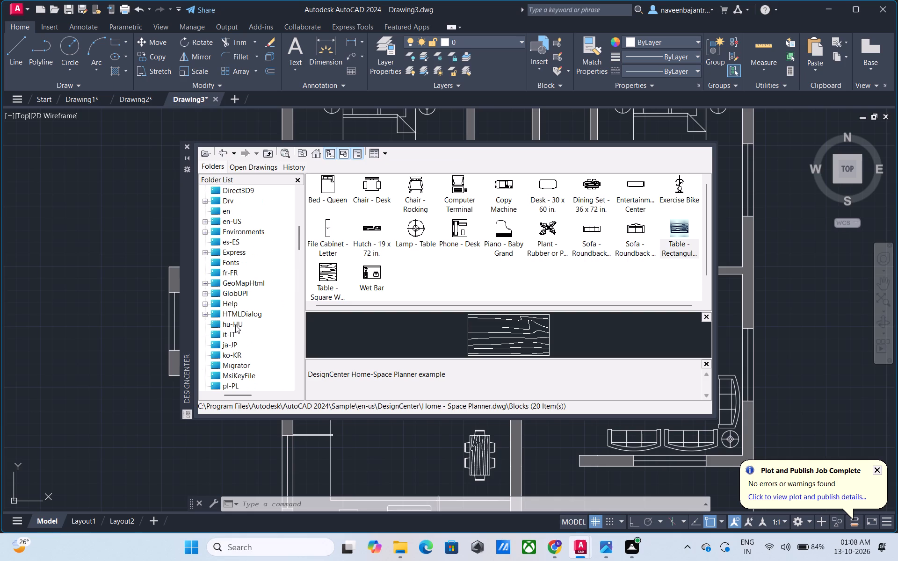
{"action": "scroll", "coordinate": [235, 325], "scroll_direction": "up", "scroll_amount": 3}
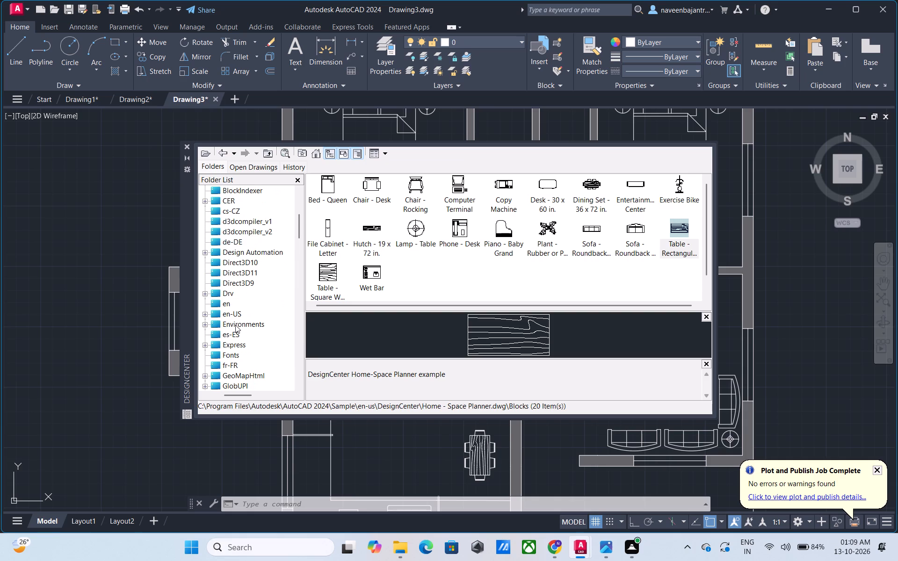
{"action": "scroll", "coordinate": [235, 325], "scroll_direction": "up", "scroll_amount": 1}
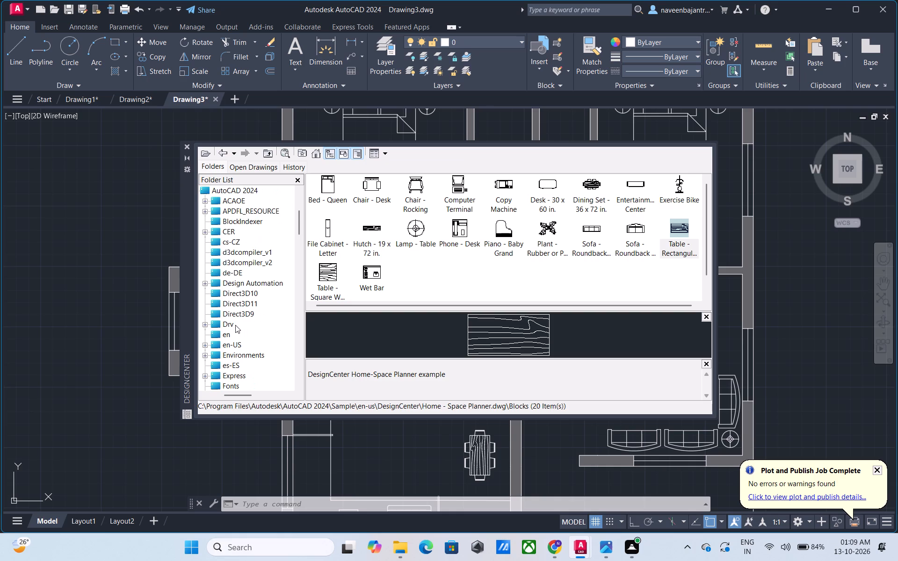
{"action": "scroll", "coordinate": [235, 325], "scroll_direction": "up", "scroll_amount": 2}
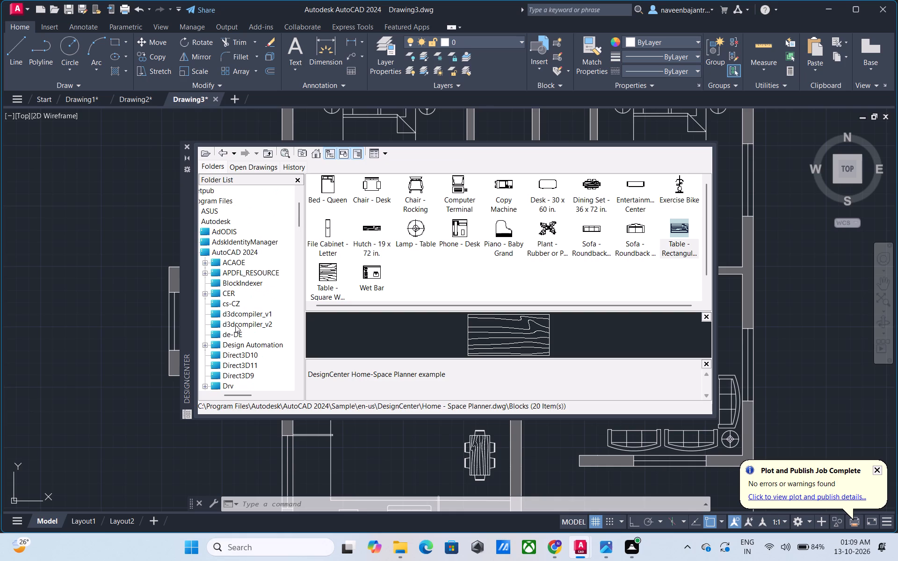
{"action": "scroll", "coordinate": [235, 325], "scroll_direction": "up", "scroll_amount": 1}
{"action": "left_click_drag", "start_coordinate": [238, 391], "coordinate": [232, 394]}
{"action": "double_click", "coordinate": [232, 394]}
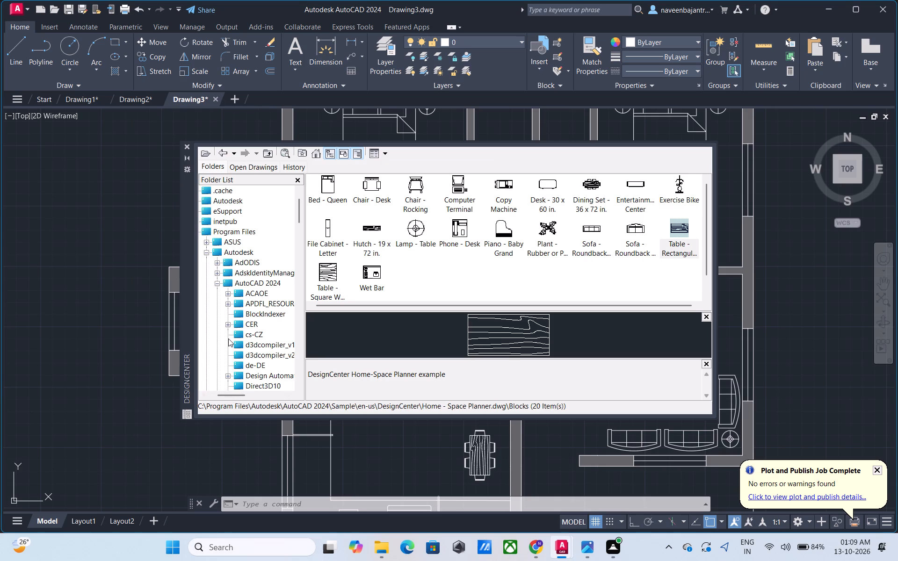
{"action": "scroll", "coordinate": [228, 338], "scroll_direction": "up", "scroll_amount": 2}
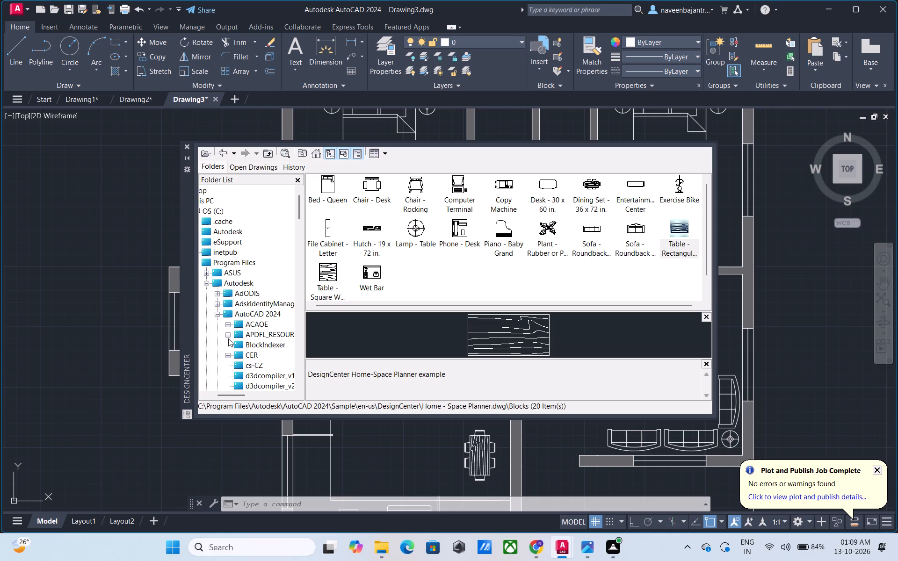
{"action": "scroll", "coordinate": [228, 338], "scroll_direction": "up", "scroll_amount": 3}
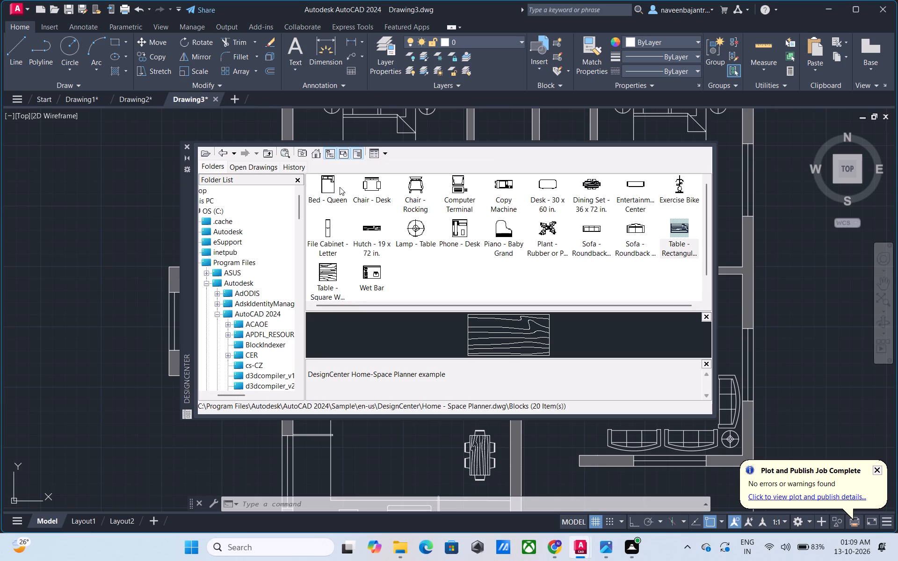
{"action": "left_click", "coordinate": [190, 146]}
Copy the entire furnished floor plan, using its lower-right porch column as base point, to empty space well east of the original.
{"action": "scroll", "coordinate": [193, 156], "scroll_direction": "down", "scroll_amount": 3}
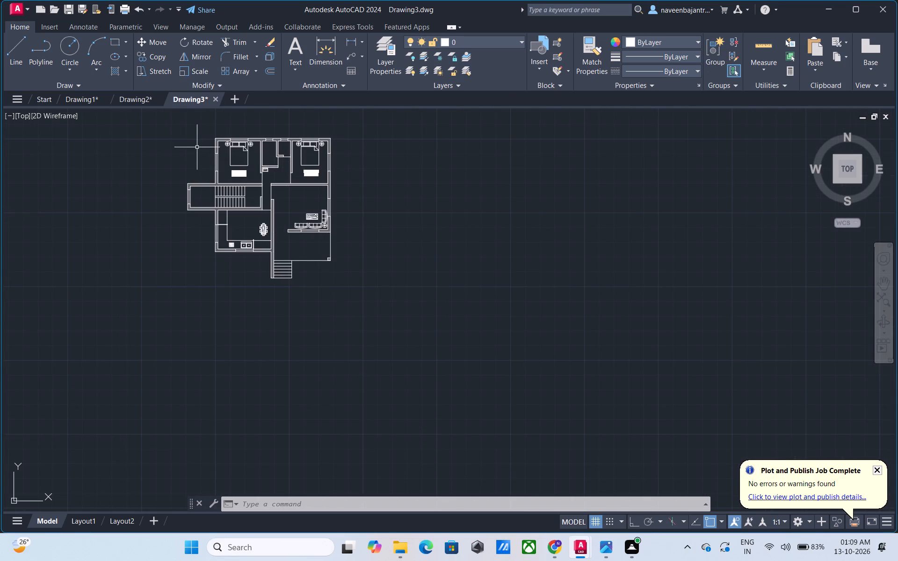
{"action": "left_click", "coordinate": [162, 131]}
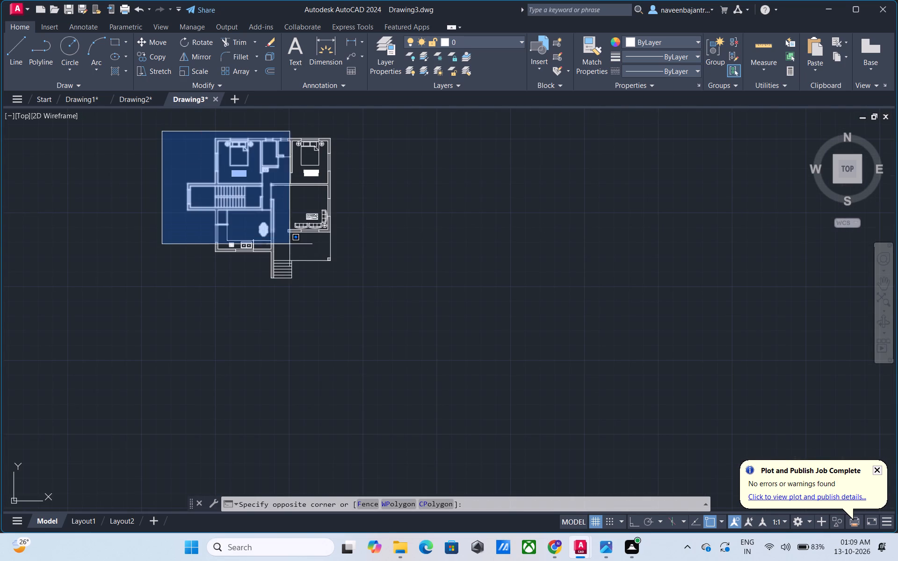
{"action": "left_click", "coordinate": [344, 283]}
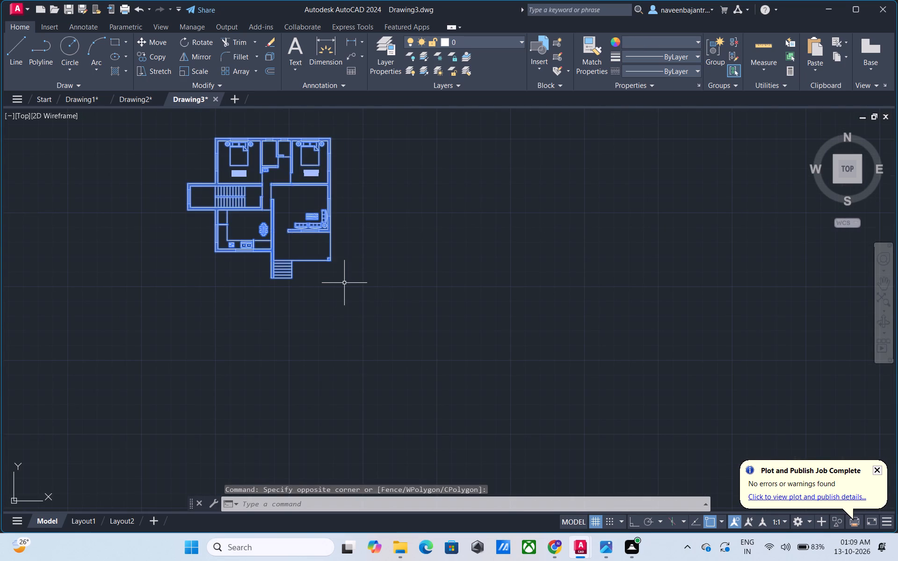
{"action": "type", "text": "CO"}
{"action": "key", "text": "space"}
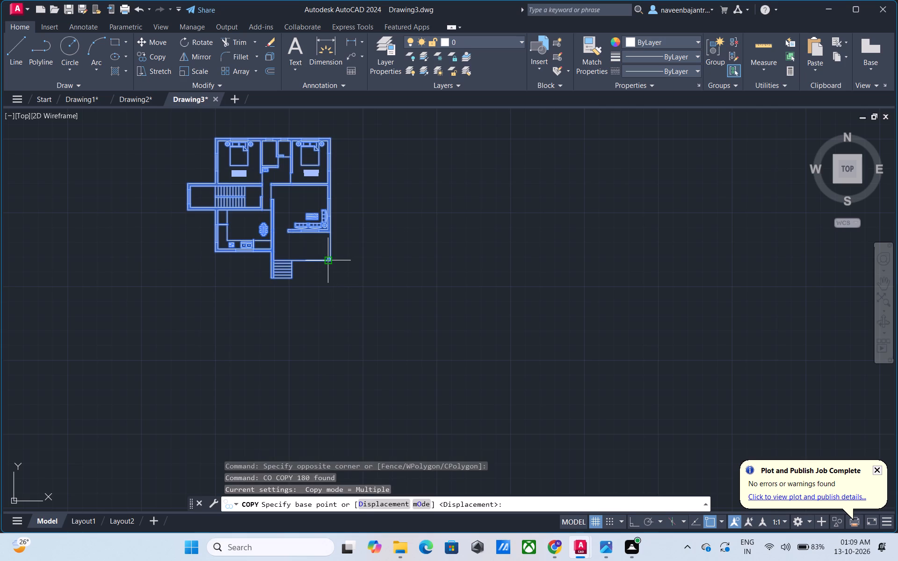
{"action": "left_click", "coordinate": [326, 260]}
{"action": "scroll", "coordinate": [654, 312], "scroll_direction": "down", "scroll_amount": 3}
{"action": "middle_click_drag", "start_coordinate": [642, 312], "coordinate": [413, 303]}
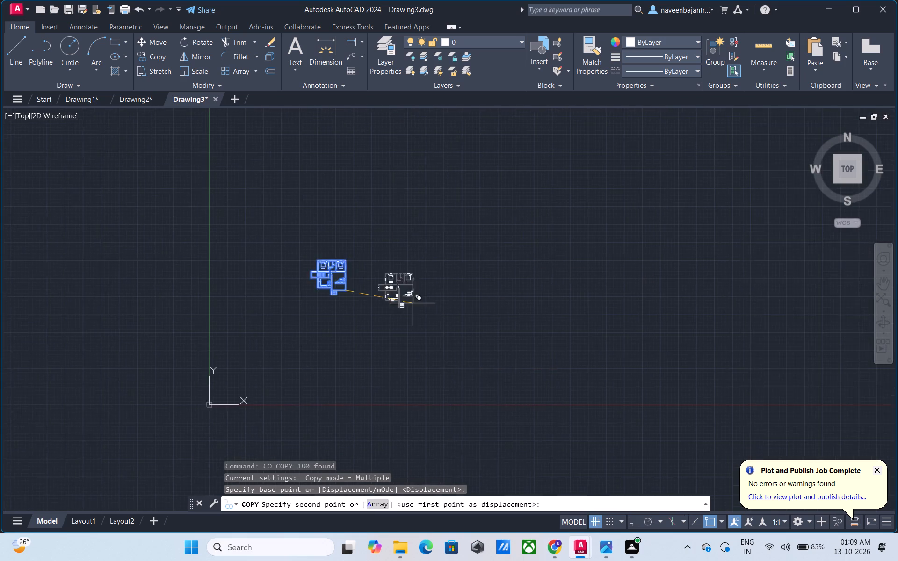
{"action": "scroll", "coordinate": [413, 303], "scroll_direction": "up", "scroll_amount": 3}
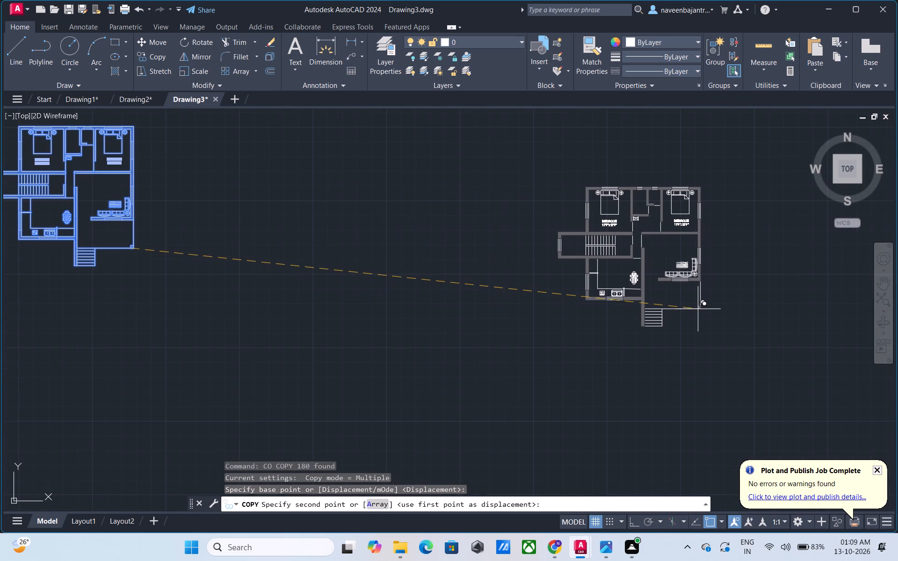
{"action": "middle_click_drag", "start_coordinate": [698, 309], "coordinate": [579, 325]}
{"action": "scroll", "coordinate": [570, 324], "scroll_direction": "down", "scroll_amount": 2}
{"action": "left_click", "coordinate": [632, 325]}
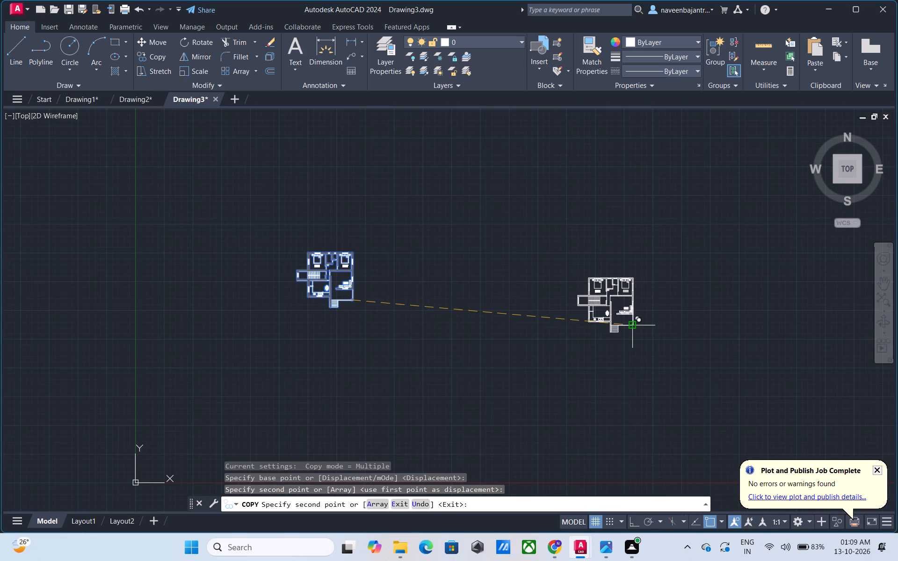
{"action": "key", "text": "Escape"}
In the copied plan, use Trim to remove the grey wall hatch around both bedrooms, the bathrooms and the staircase's north wall.
{"action": "scroll", "coordinate": [632, 325], "scroll_direction": "up", "scroll_amount": 4}
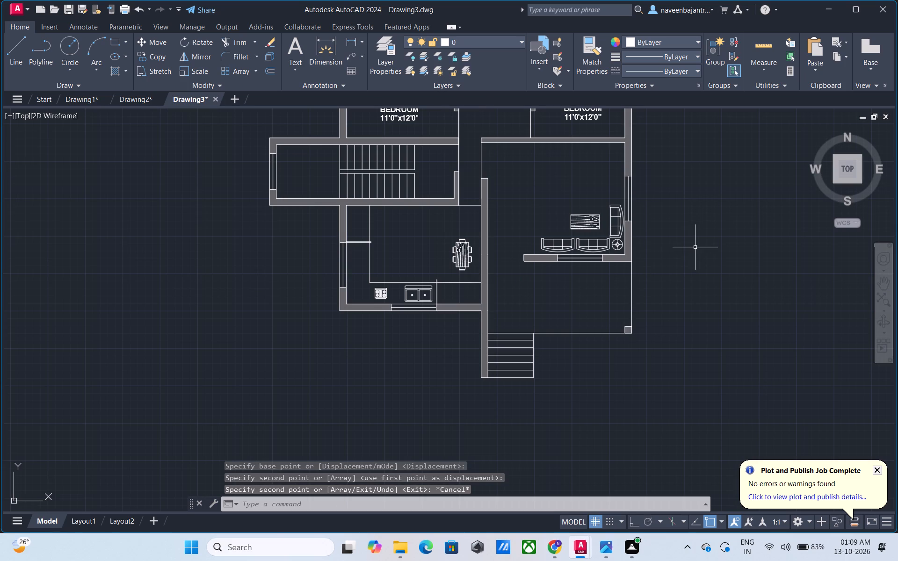
{"action": "middle_click_drag", "start_coordinate": [695, 247], "coordinate": [694, 318]}
{"action": "middle_click_drag", "start_coordinate": [706, 294], "coordinate": [713, 324]}
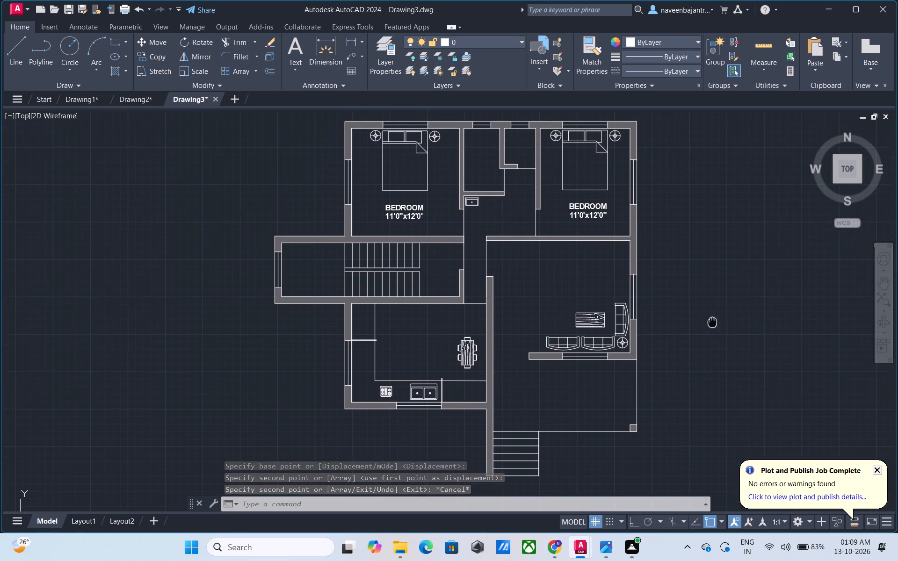
{"action": "middle_click_drag", "start_coordinate": [713, 324], "coordinate": [714, 336]}
{"action": "key", "text": "Escape"}
{"action": "type", "text": "TR"}
{"action": "key", "text": "space"}
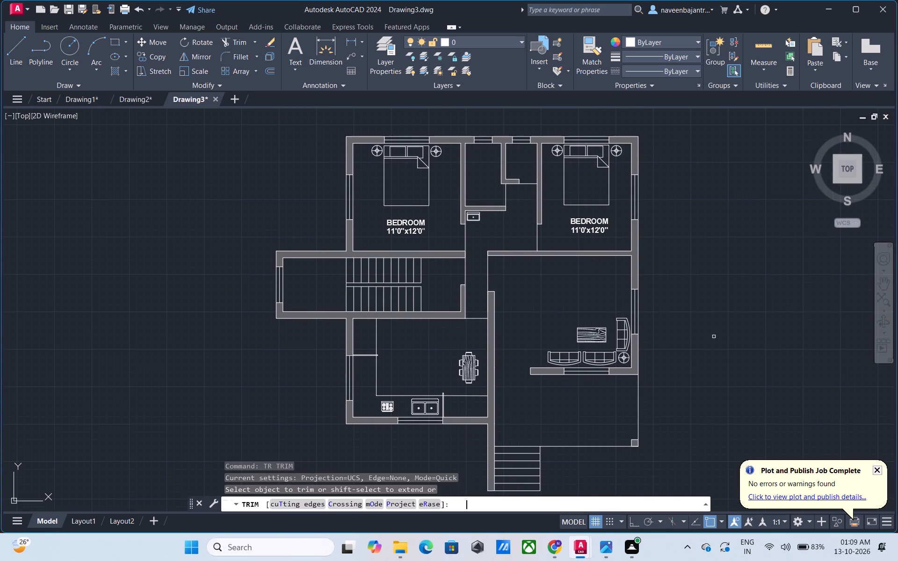
{"action": "left_click", "coordinate": [352, 140]}
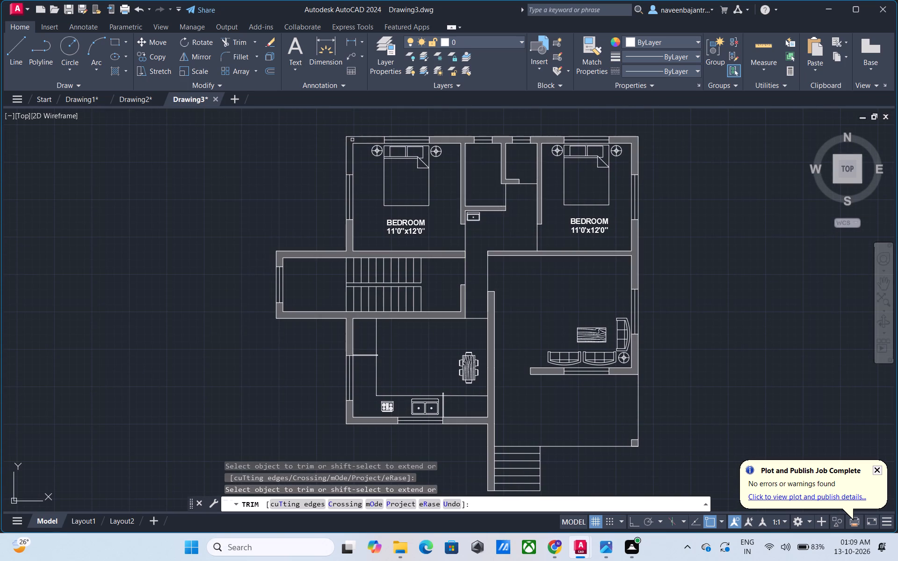
{"action": "left_click", "coordinate": [454, 141]}
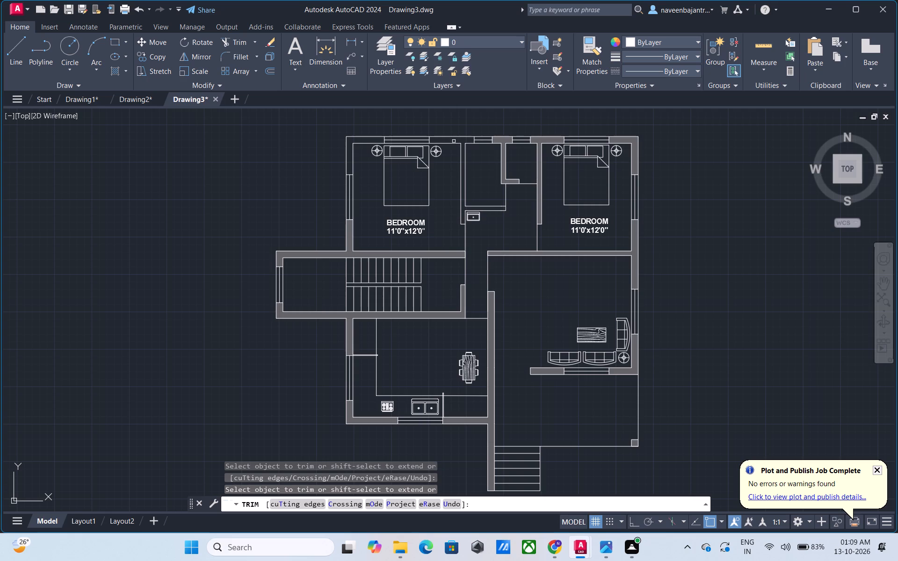
{"action": "left_click", "coordinate": [503, 142]}
{"action": "left_click", "coordinate": [538, 141]}
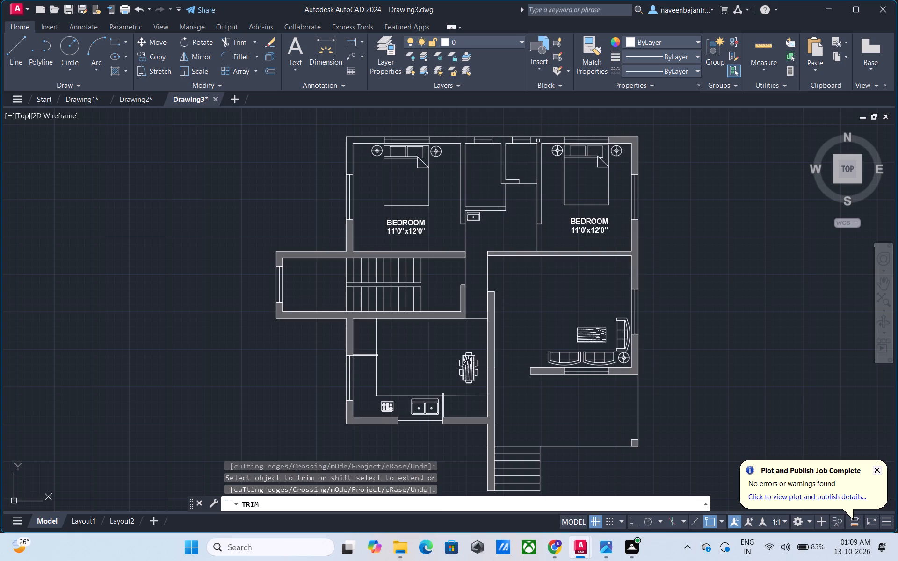
{"action": "left_click", "coordinate": [636, 158]}
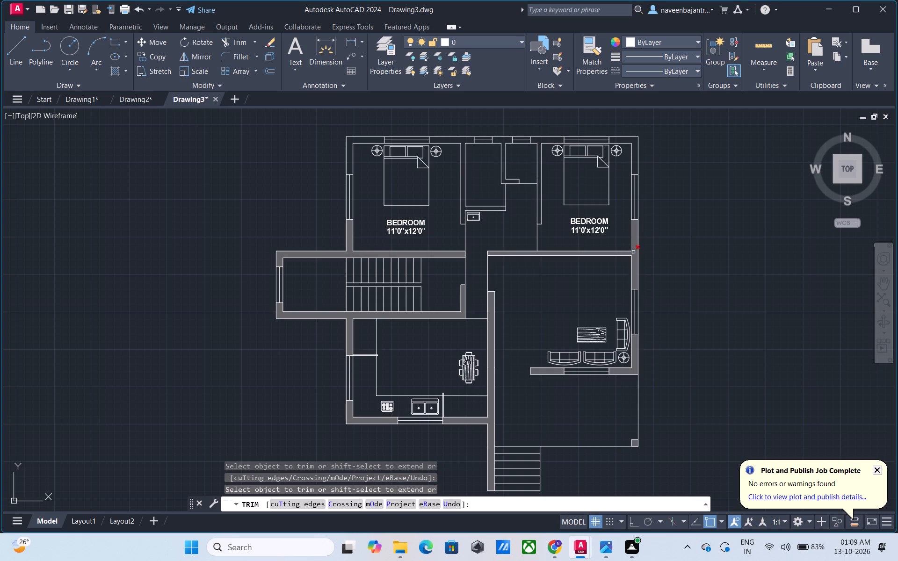
{"action": "left_click", "coordinate": [633, 252]}
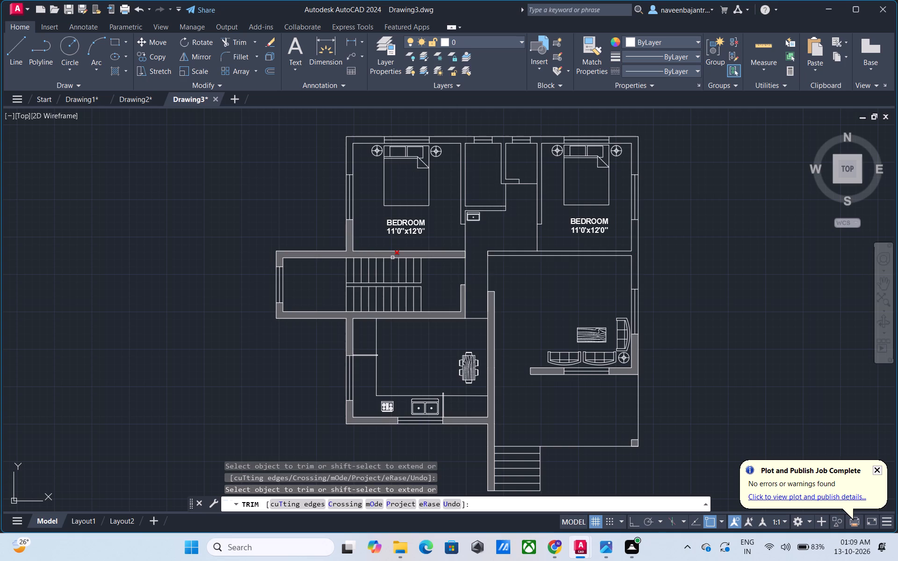
{"action": "left_click", "coordinate": [392, 255]}
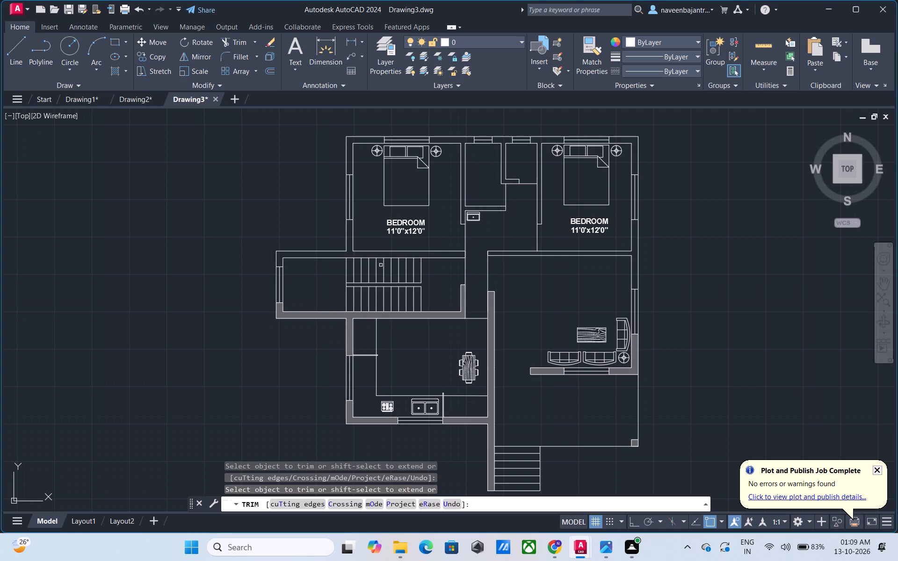
Trim away the hatch in the staircase's south wall, living room's south wall and kitchen's west wall, and try the central wall.
{"action": "left_click", "coordinate": [371, 316]}
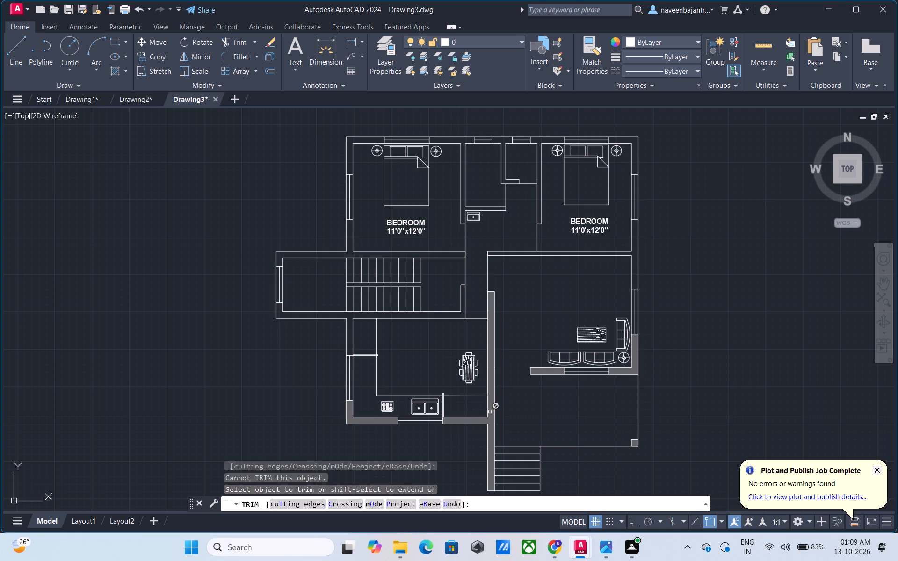
{"action": "left_click", "coordinate": [490, 412]}
{"action": "left_click", "coordinate": [492, 401]}
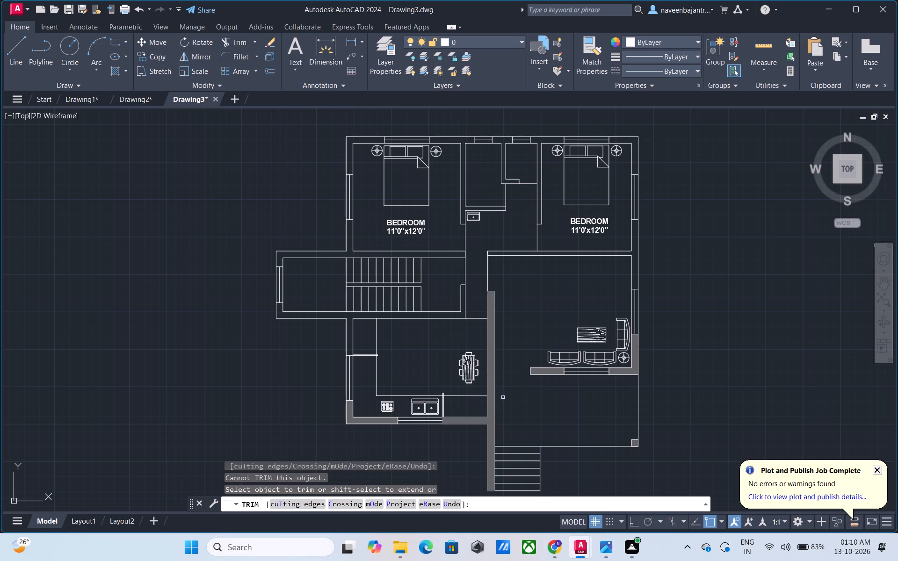
{"action": "left_click", "coordinate": [561, 372]}
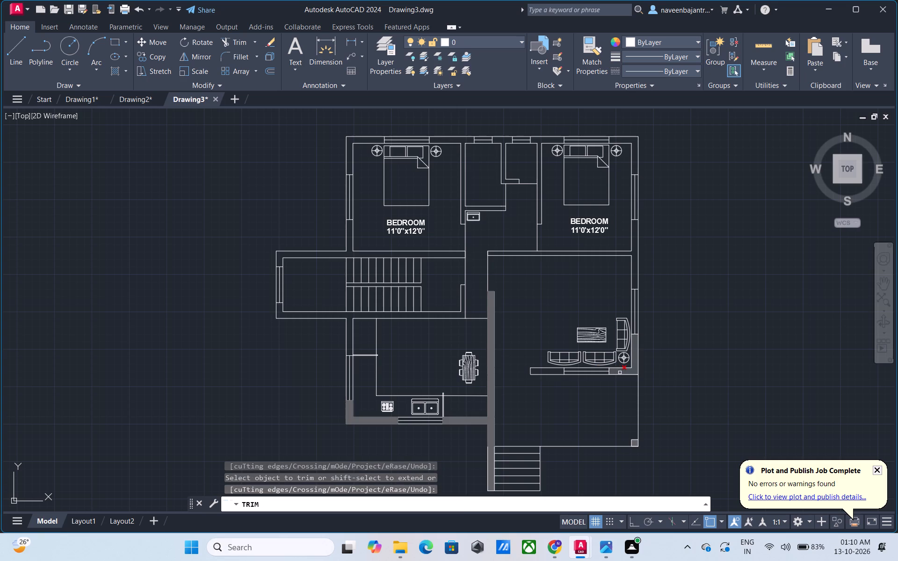
{"action": "left_click", "coordinate": [620, 373]}
{"action": "left_click", "coordinate": [388, 421]}
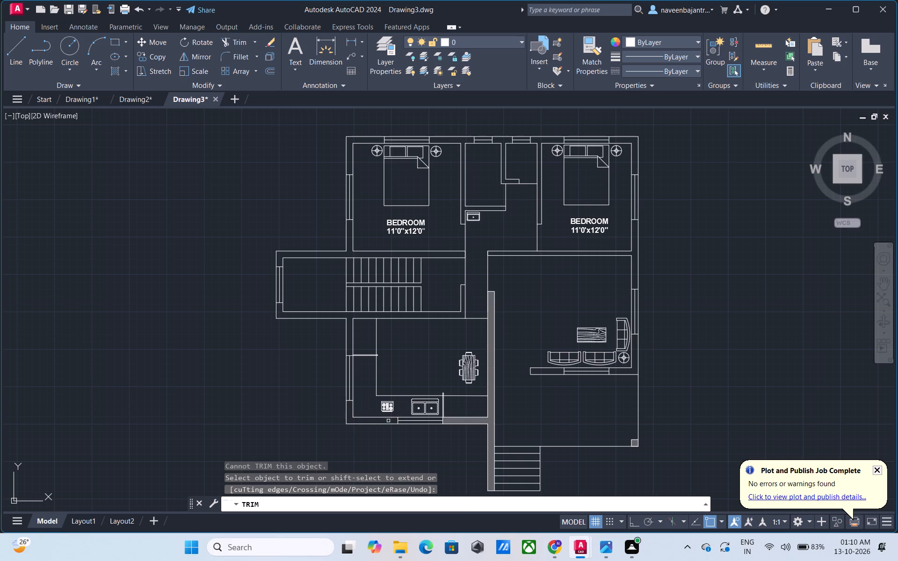
{"action": "left_click", "coordinate": [492, 418]}
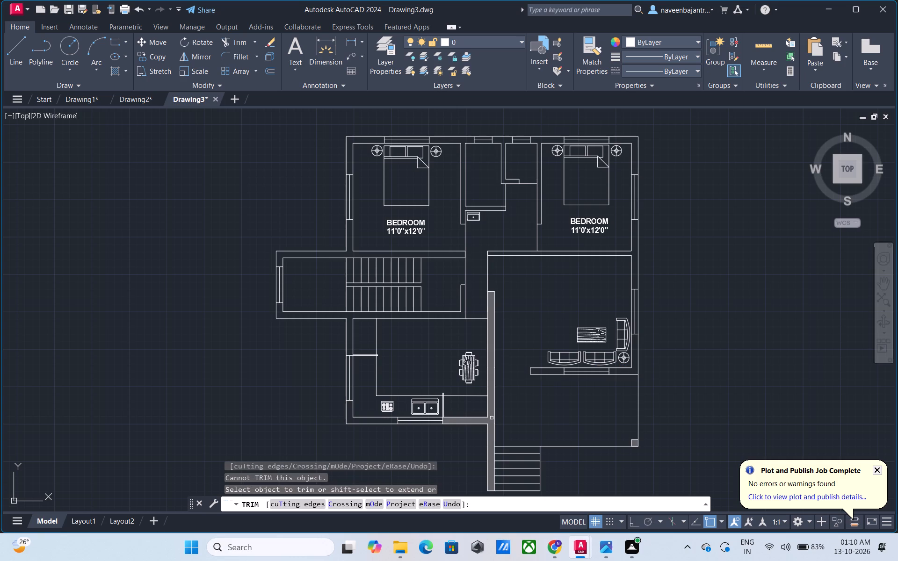
{"action": "key", "text": "Escape"}
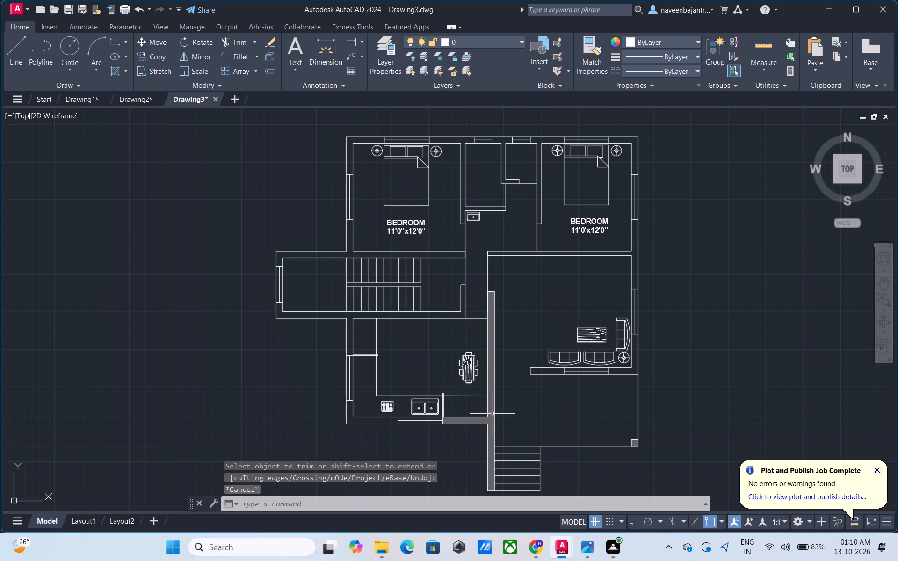
In the copied plan, use Trim to remove the west bedroom's wall lines at its northwest corner, between the north and west windows.
{"action": "type", "text": "TR"}
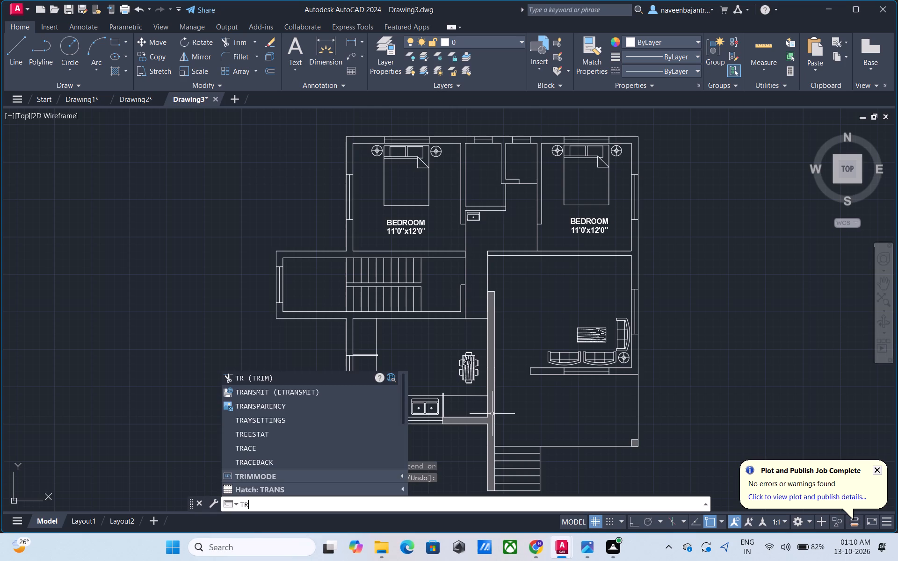
{"action": "key", "text": "Escape"}
{"action": "type", "text": "TR"}
{"action": "key", "text": "space"}
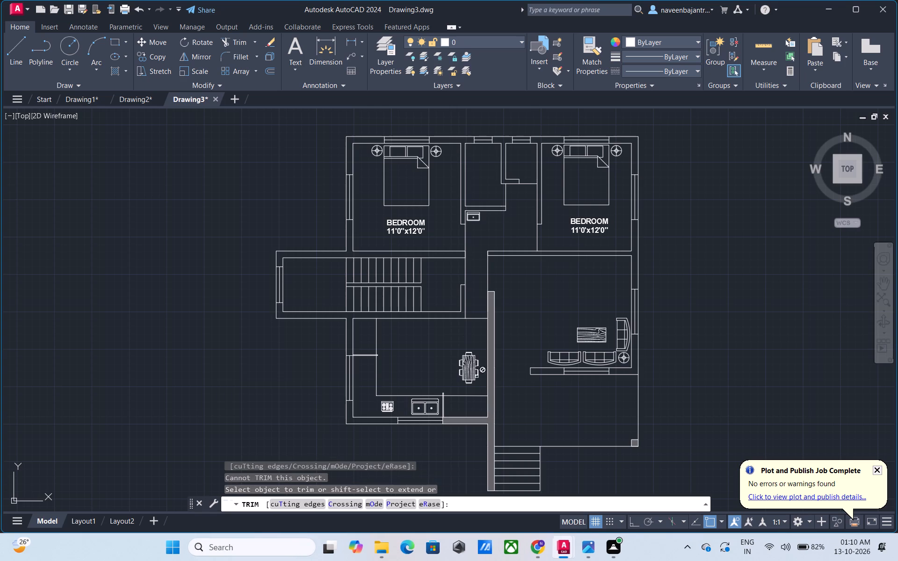
{"action": "scroll", "coordinate": [349, 136], "scroll_direction": "up", "scroll_amount": 2}
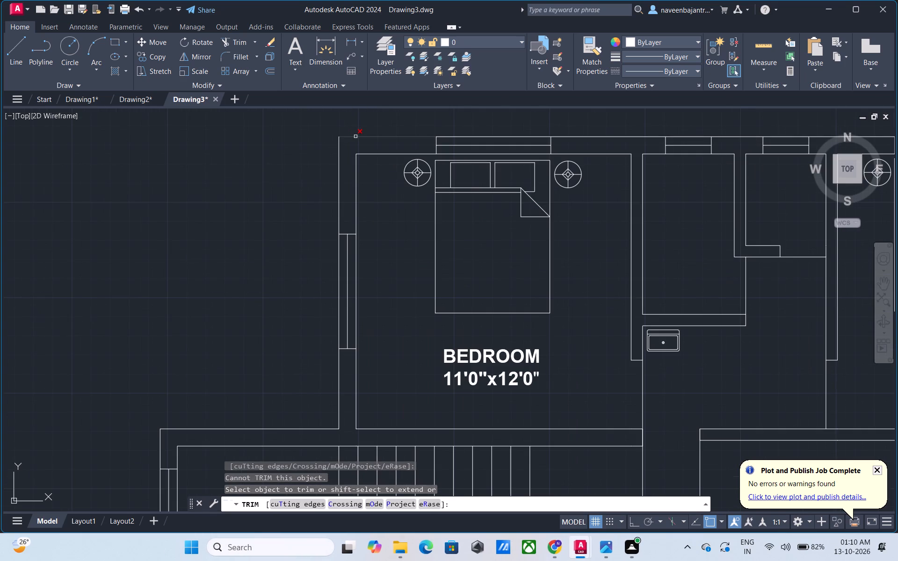
{"action": "left_click", "coordinate": [355, 137]}
{"action": "left_click", "coordinate": [340, 161]}
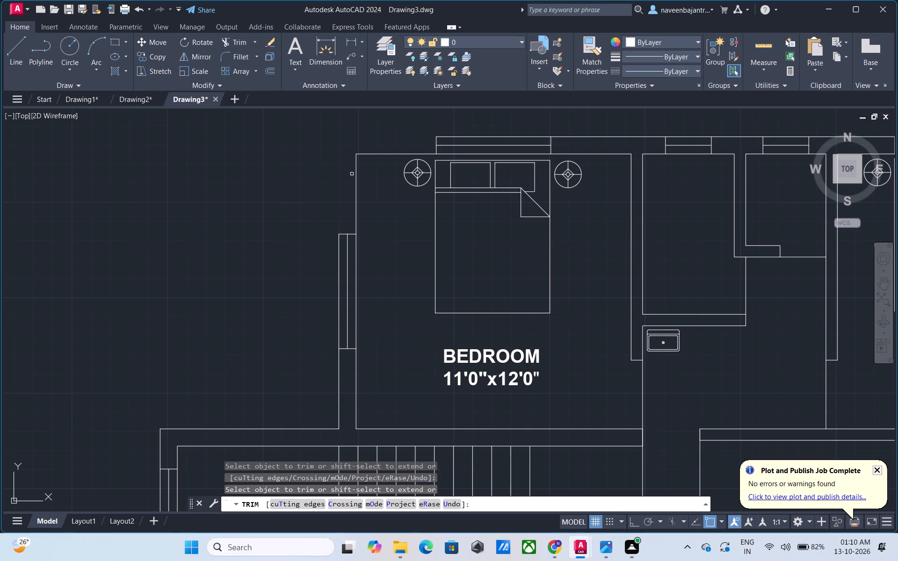
{"action": "left_click", "coordinate": [355, 174]}
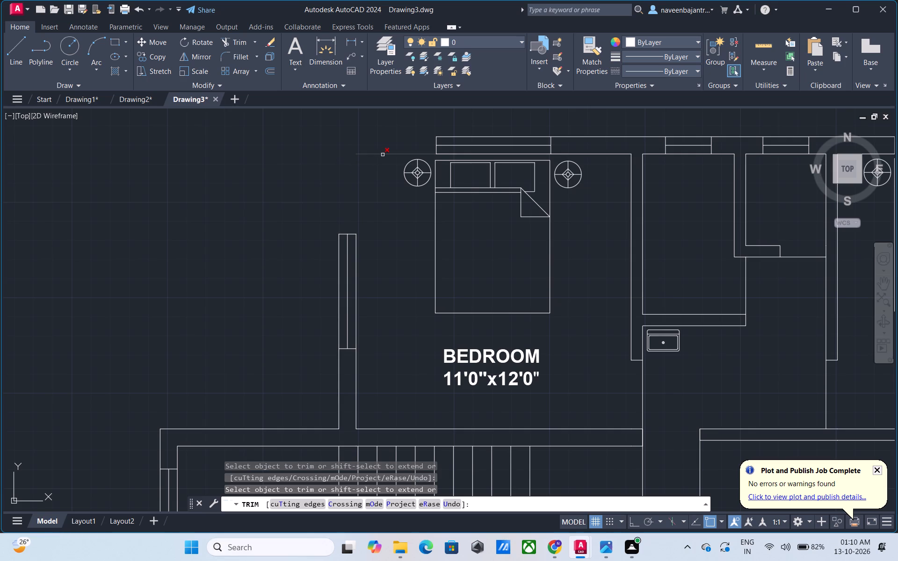
{"action": "left_click", "coordinate": [383, 155]}
Trim away the west bedroom's north window and the north wall lines between it and the west bathroom's window.
{"action": "left_click", "coordinate": [436, 149]}
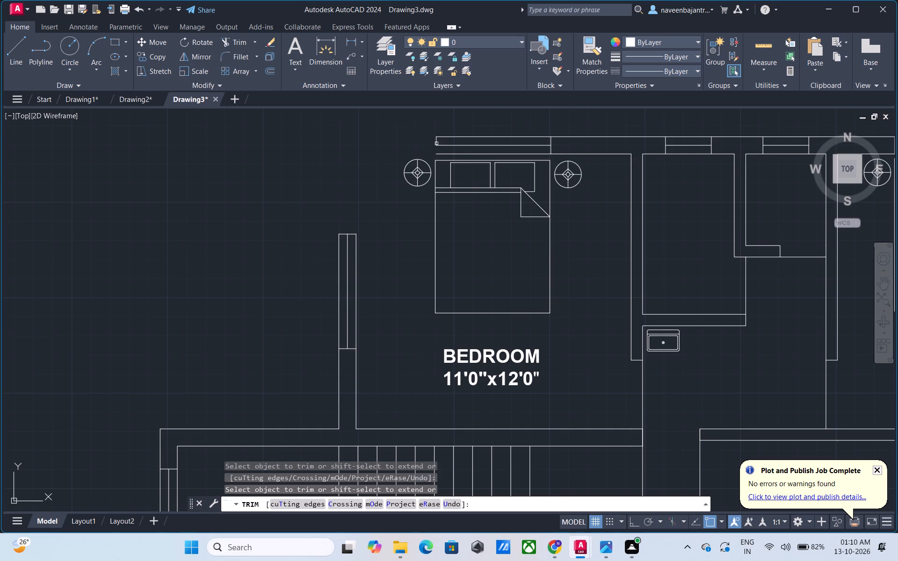
{"action": "left_click", "coordinate": [436, 142]}
{"action": "left_click", "coordinate": [449, 138]}
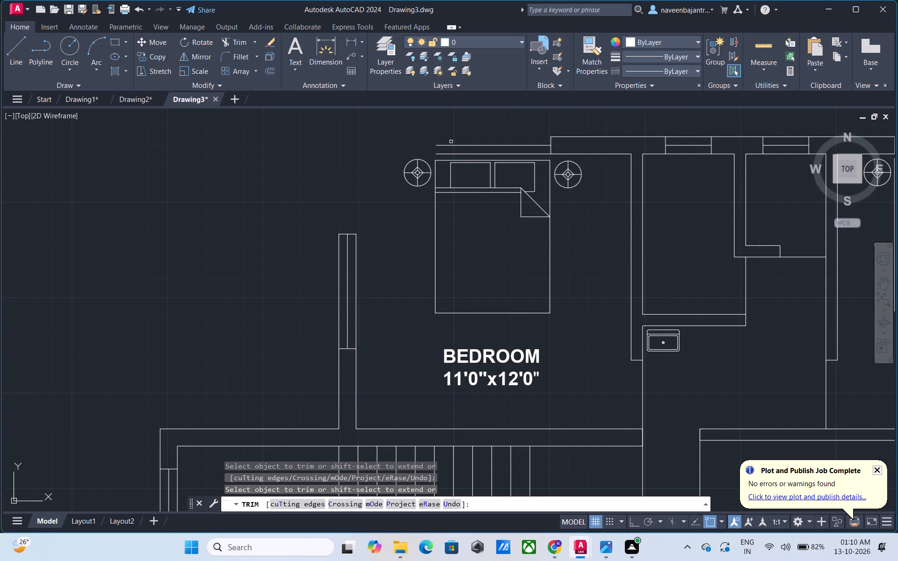
{"action": "left_click", "coordinate": [452, 146]}
{"action": "left_click", "coordinate": [452, 153]}
{"action": "left_click", "coordinate": [550, 149]}
{"action": "left_click", "coordinate": [562, 154]}
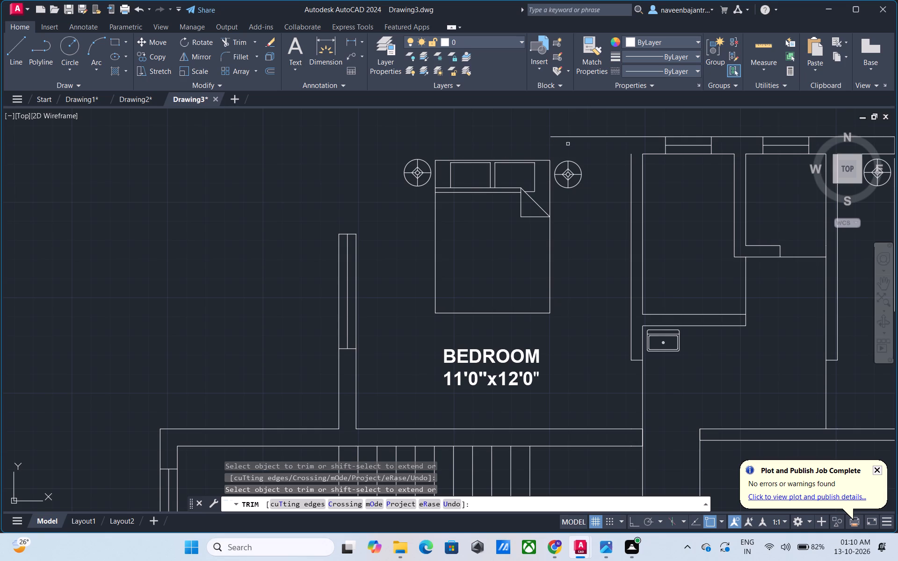
{"action": "left_click", "coordinate": [571, 138]}
Trim away the west bathroom's window outer, middle and west-side lines, and the west bedroom's east wall line with its end cap.
{"action": "scroll", "coordinate": [707, 183], "scroll_direction": "up", "scroll_amount": 1}
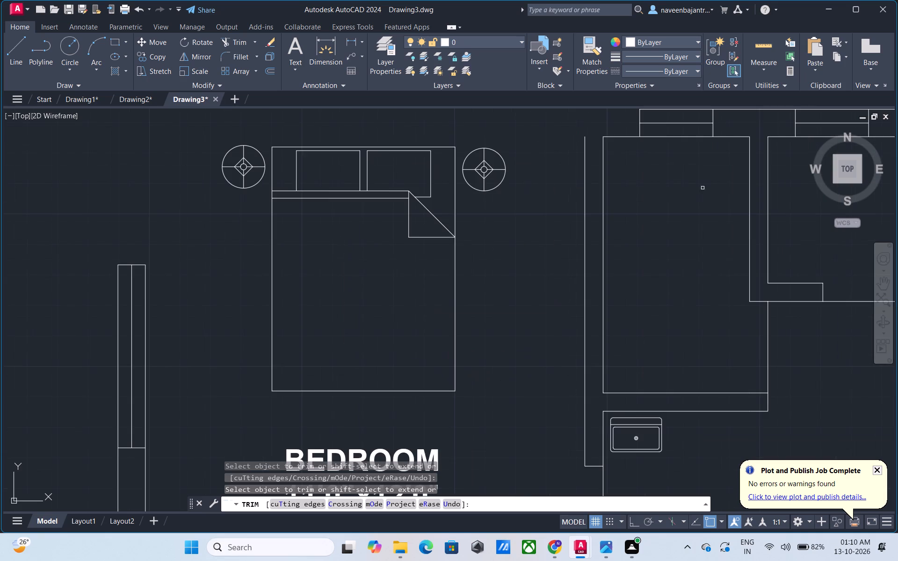
{"action": "middle_click_drag", "start_coordinate": [656, 199], "coordinate": [436, 248]}
{"action": "scroll", "coordinate": [656, 199], "scroll_direction": "down", "scroll_amount": 1}
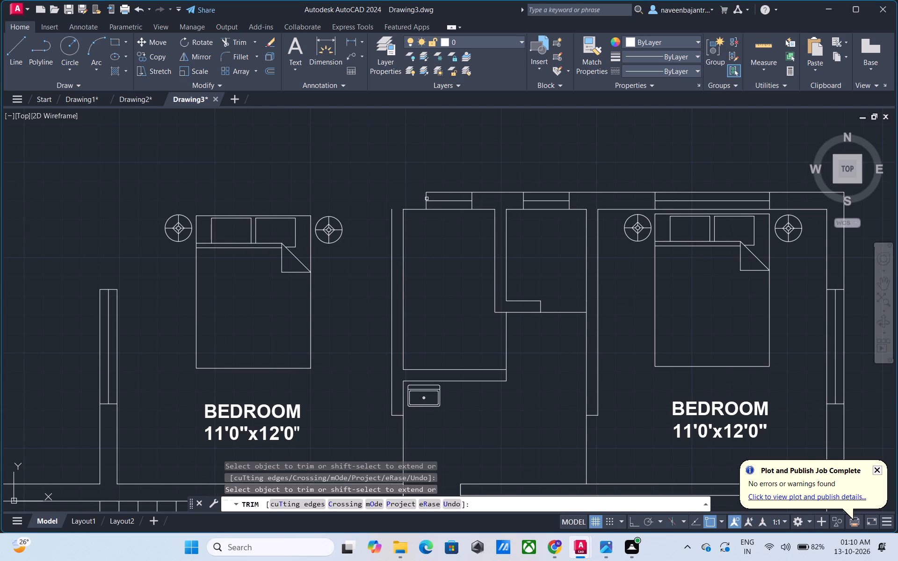
{"action": "left_click", "coordinate": [442, 192]}
{"action": "left_click", "coordinate": [426, 198]}
{"action": "left_click", "coordinate": [426, 207]}
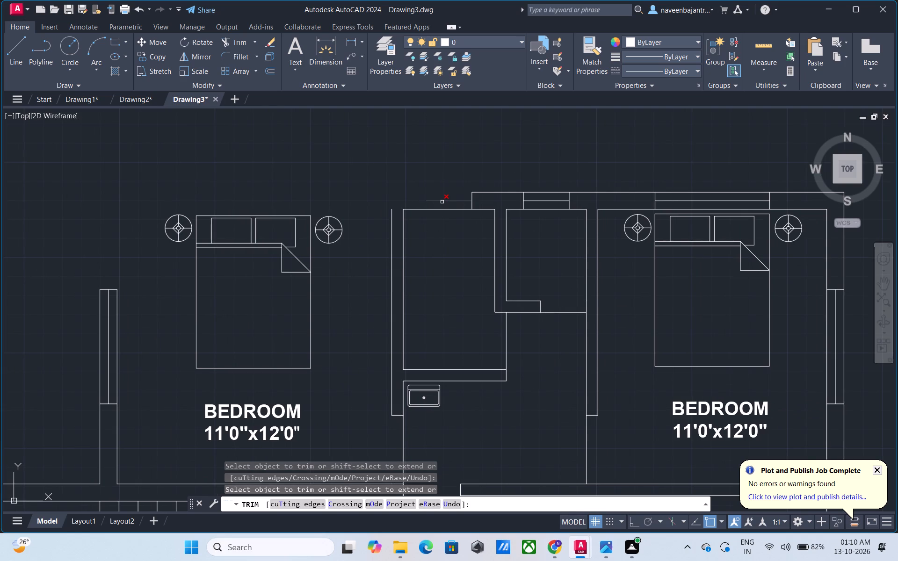
{"action": "left_click", "coordinate": [442, 202]}
{"action": "left_click", "coordinate": [391, 223]}
{"action": "left_click", "coordinate": [394, 417]}
Trim away the west bathroom's inner west, north and south wall lines and the north wall section between the two bathroom windows.
{"action": "left_click", "coordinate": [405, 321]}
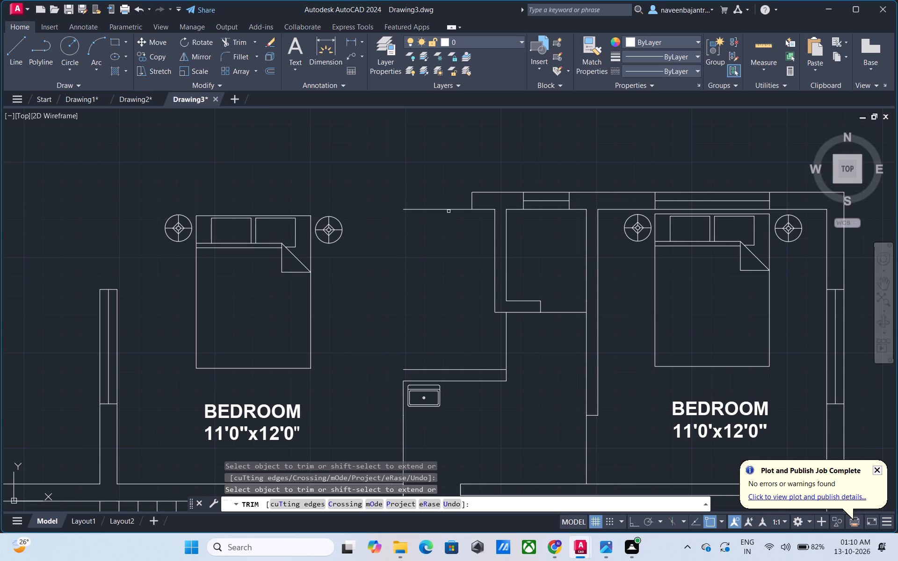
{"action": "left_click", "coordinate": [449, 210]}
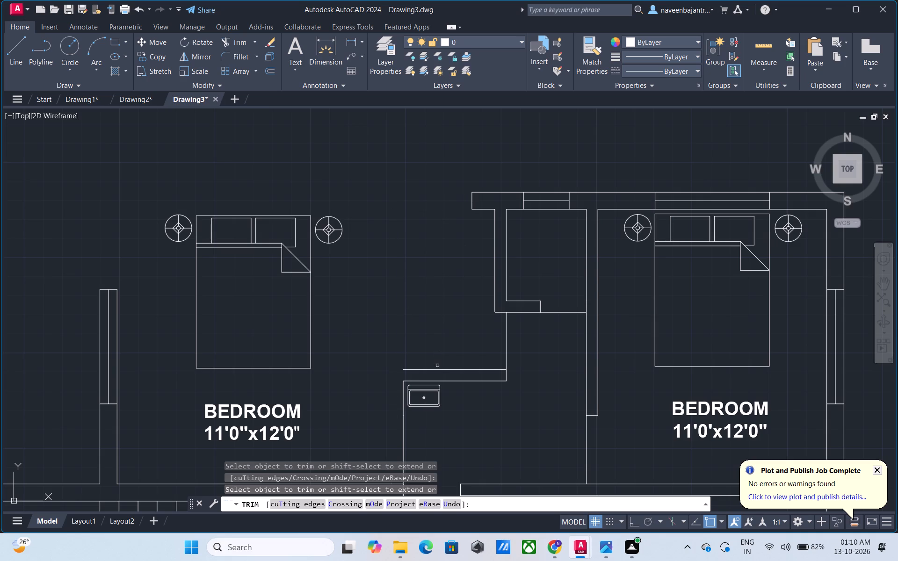
{"action": "left_click", "coordinate": [437, 368]}
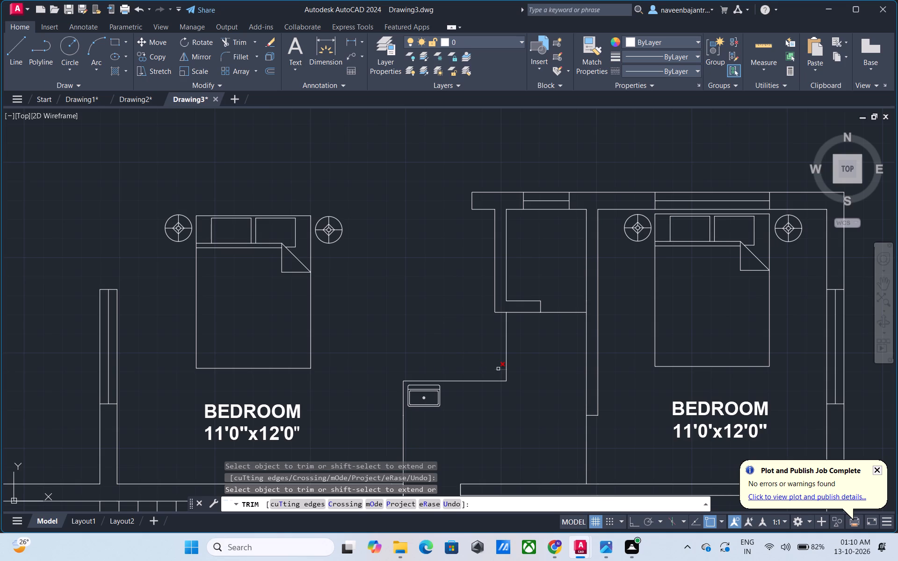
{"action": "left_click", "coordinate": [498, 369]}
{"action": "left_click", "coordinate": [473, 199]}
{"action": "left_click", "coordinate": [483, 211]}
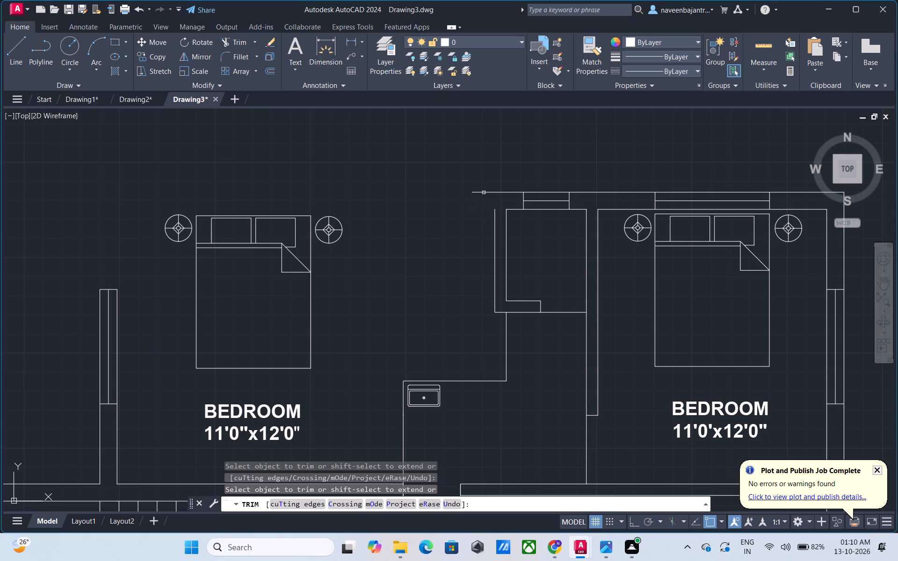
{"action": "left_click", "coordinate": [485, 194]}
{"action": "left_click", "coordinate": [487, 189]}
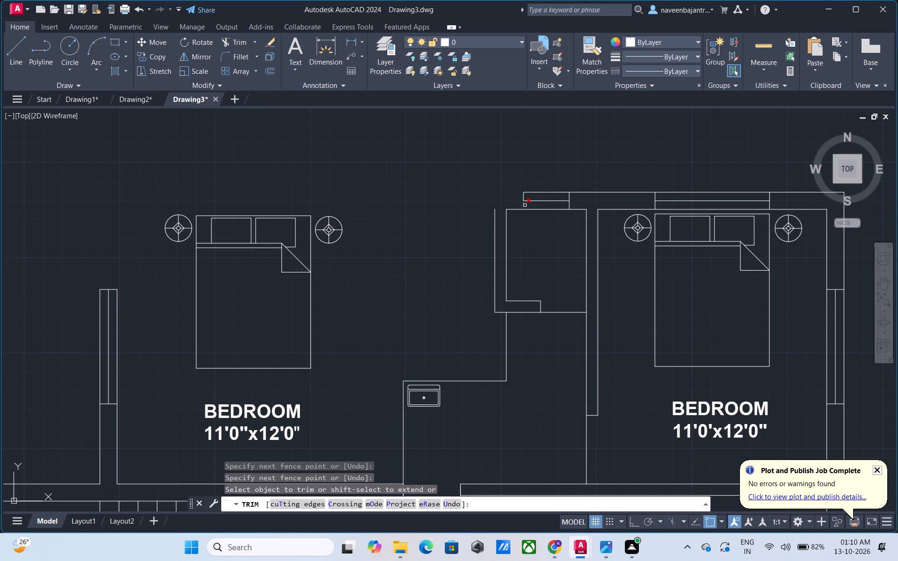
Trim away the east bathroom's window lines, the partition between the bathrooms, and the east bathroom's inner north and short south wall lines.
{"action": "left_click", "coordinate": [534, 191]}
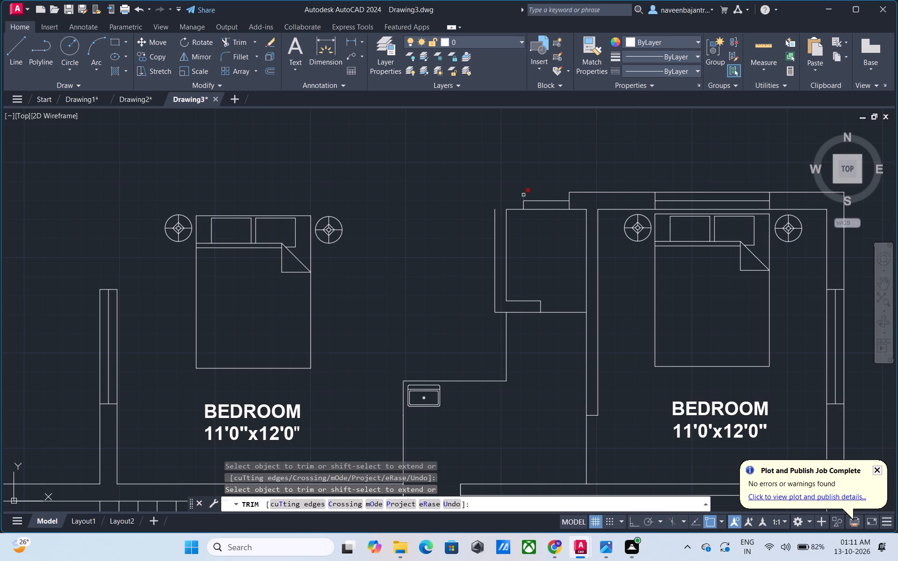
{"action": "left_click", "coordinate": [523, 195]}
{"action": "left_click", "coordinate": [522, 204]}
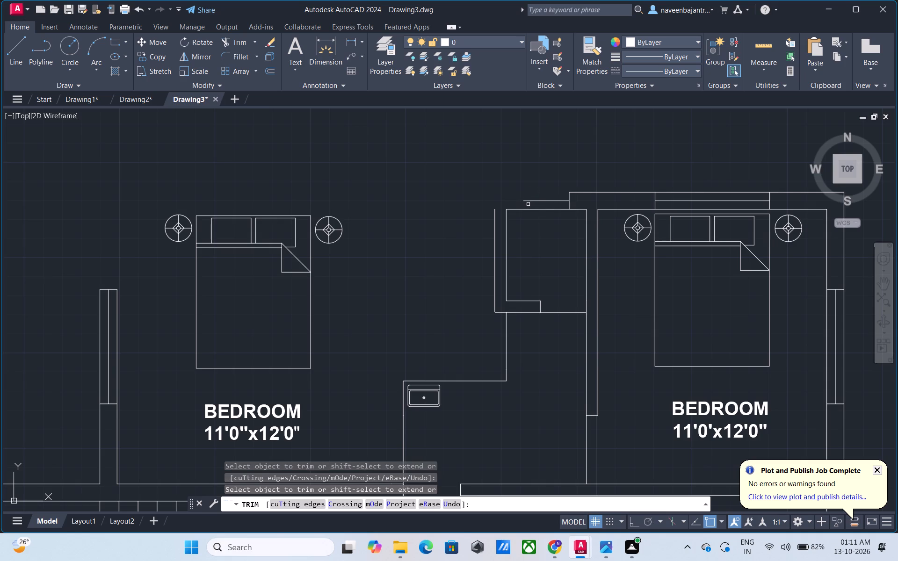
{"action": "left_click", "coordinate": [533, 201]}
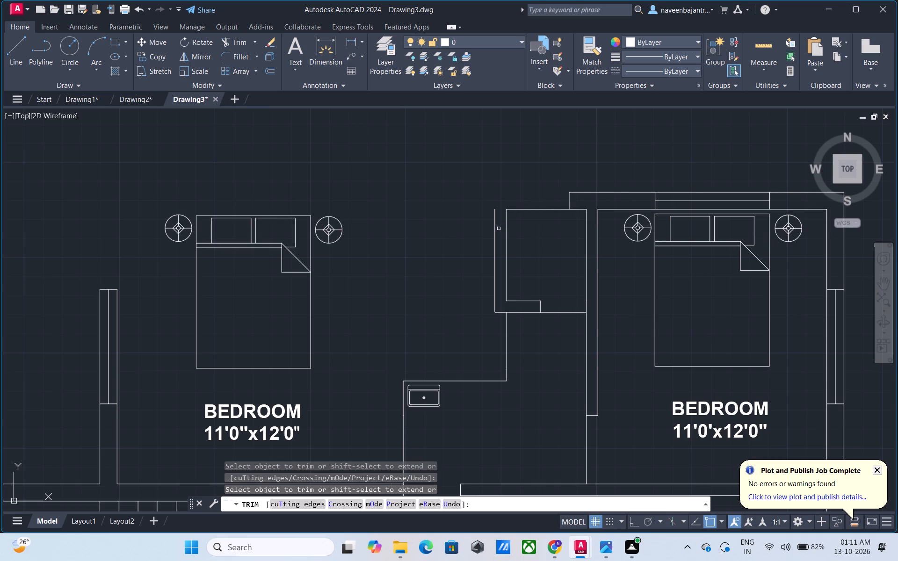
{"action": "left_click", "coordinate": [494, 236]}
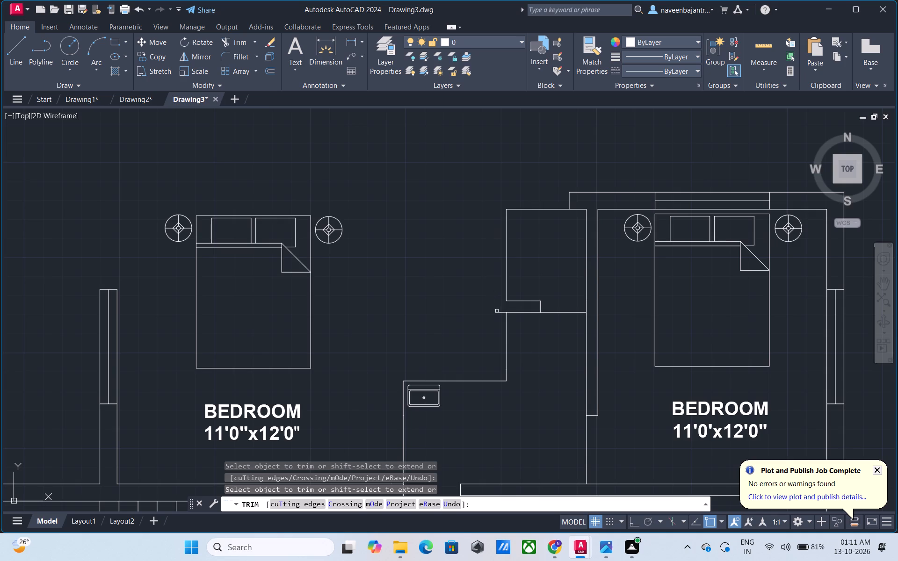
{"action": "left_click", "coordinate": [497, 312]}
{"action": "left_click", "coordinate": [507, 278]}
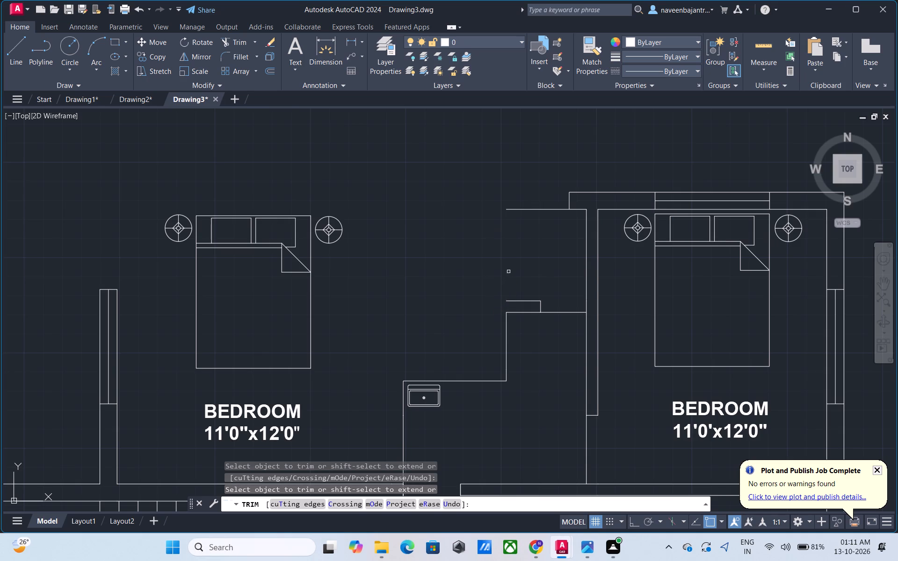
{"action": "left_click", "coordinate": [528, 210]}
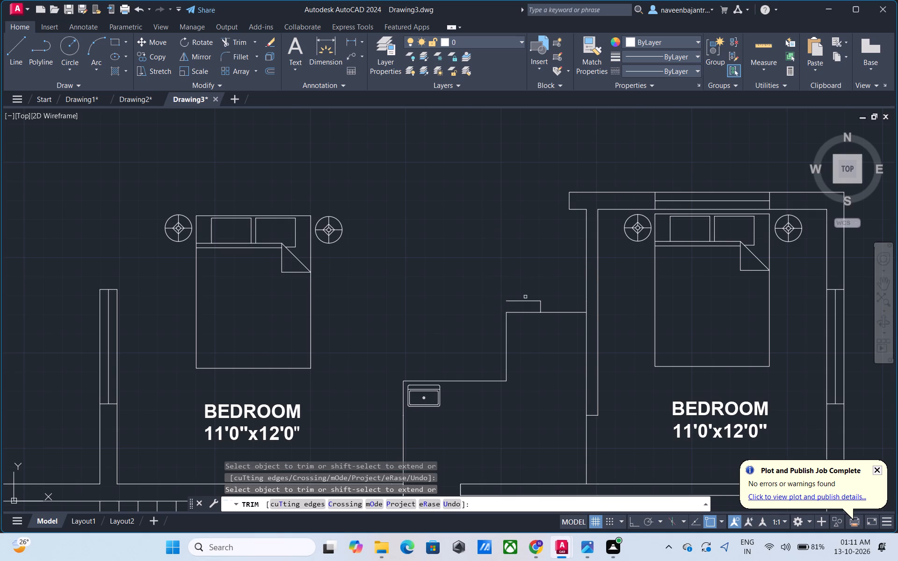
{"action": "left_click", "coordinate": [525, 301]}
{"action": "left_click", "coordinate": [540, 302]}
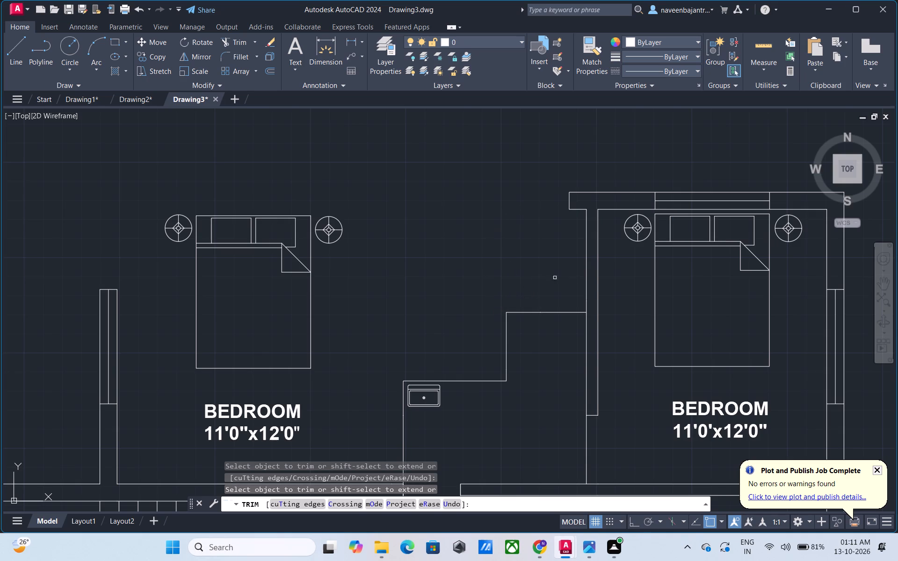
Trim away the wall between the east bathroom and east bedroom, plus the north wall lines up to the east bedroom's window.
{"action": "left_click", "coordinate": [568, 201]}
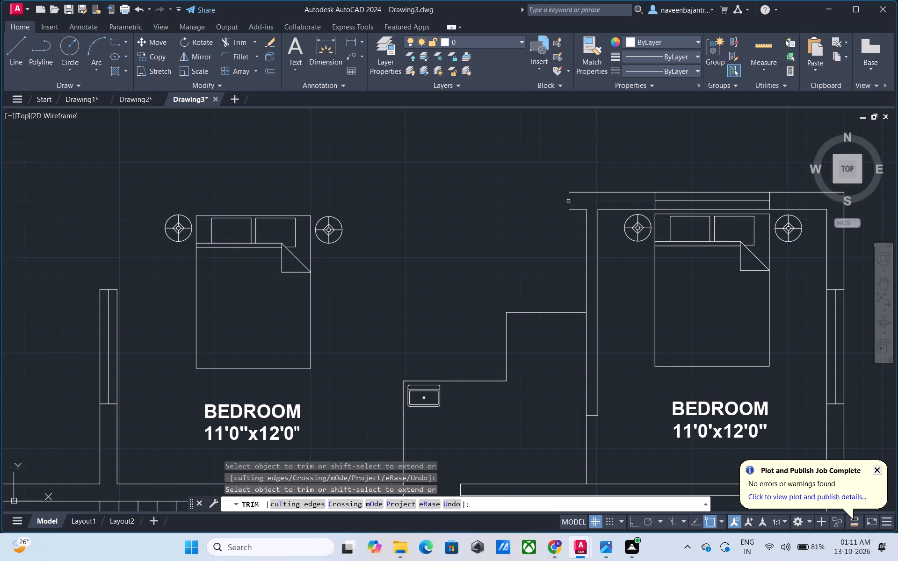
{"action": "left_click", "coordinate": [579, 192]}
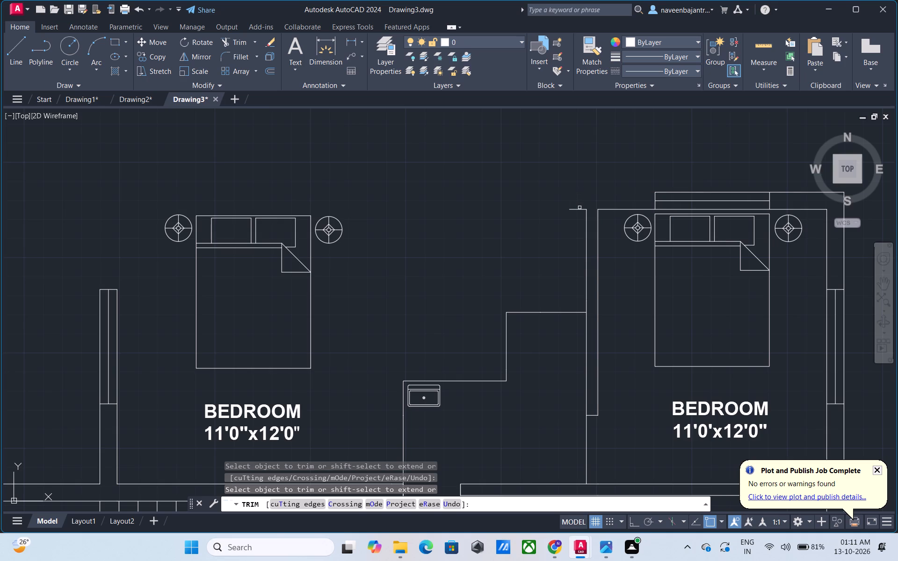
{"action": "left_click", "coordinate": [579, 208]}
{"action": "left_click", "coordinate": [585, 227]}
{"action": "left_click", "coordinate": [613, 210]}
{"action": "left_click", "coordinate": [597, 248]}
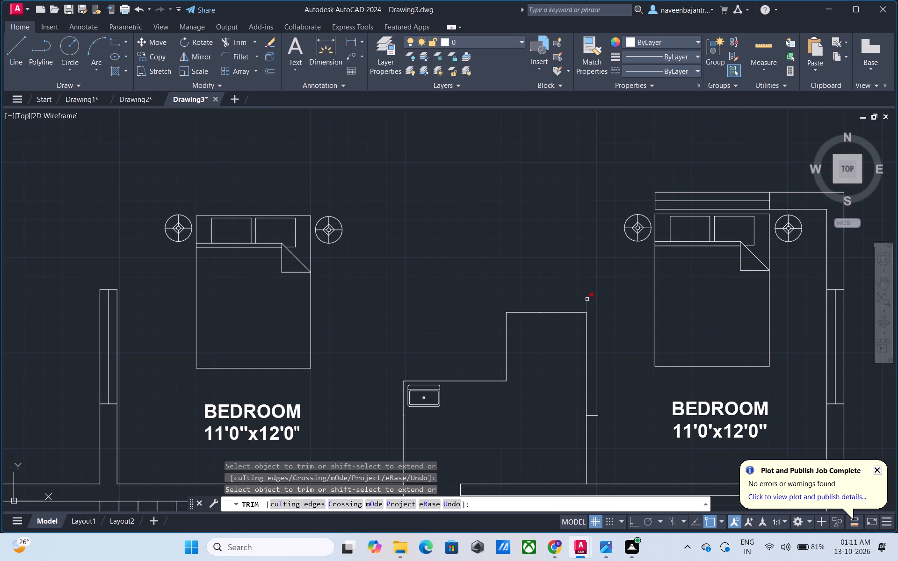
{"action": "left_click", "coordinate": [587, 299]}
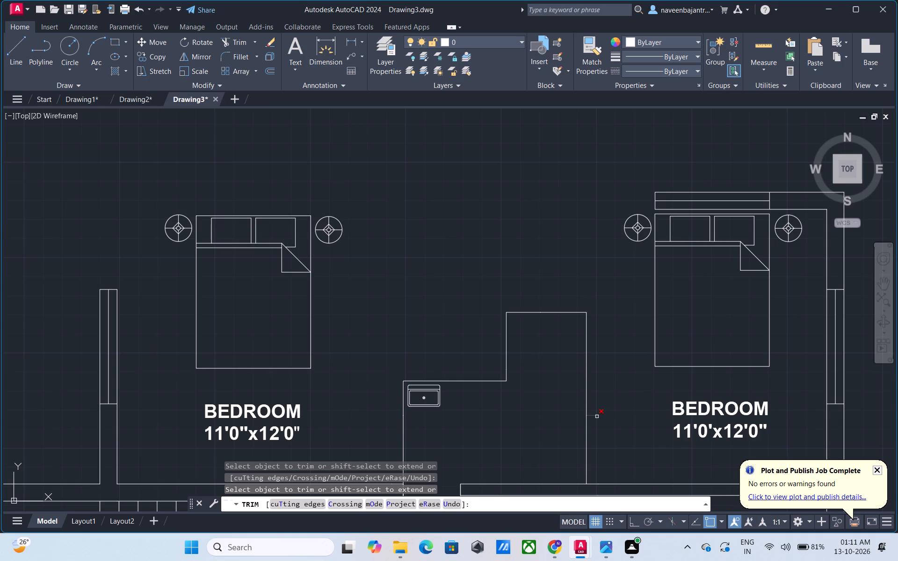
{"action": "left_click", "coordinate": [597, 417]}
{"action": "middle_click_drag", "start_coordinate": [721, 265], "coordinate": [624, 280]}
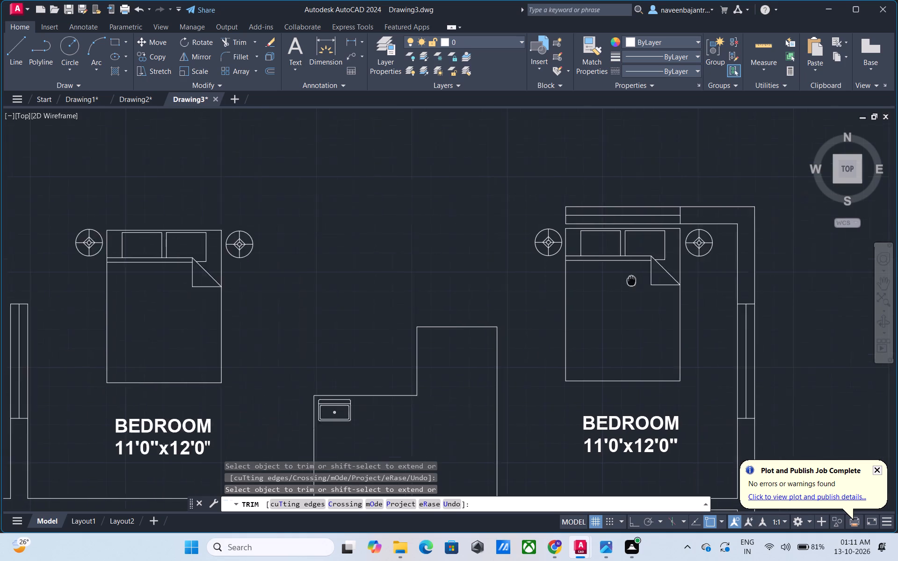
Trim away the east bedroom's north window lines and the north wall lines from the window to the northeast corner.
{"action": "middle_click_drag", "start_coordinate": [624, 280], "coordinate": [447, 279]}
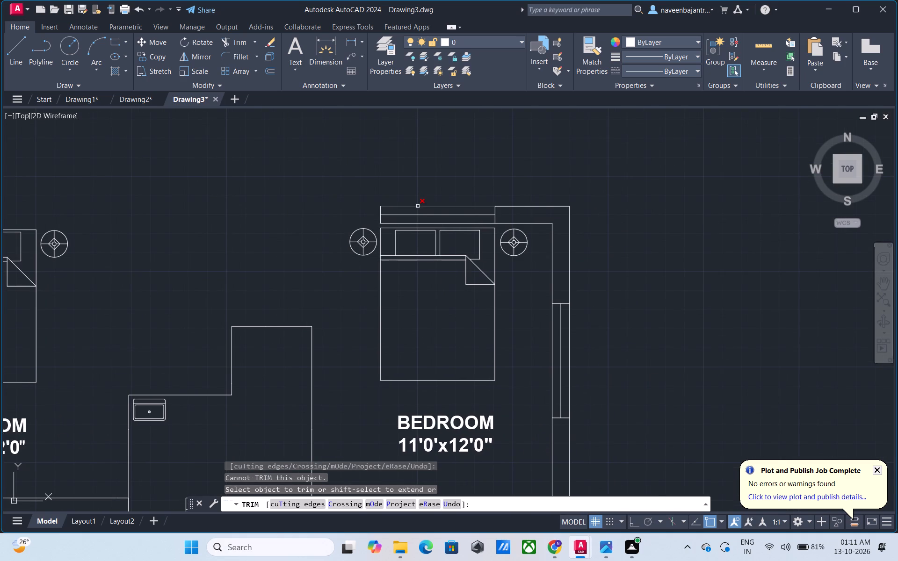
{"action": "left_click", "coordinate": [418, 206]}
{"action": "left_click", "coordinate": [419, 222]}
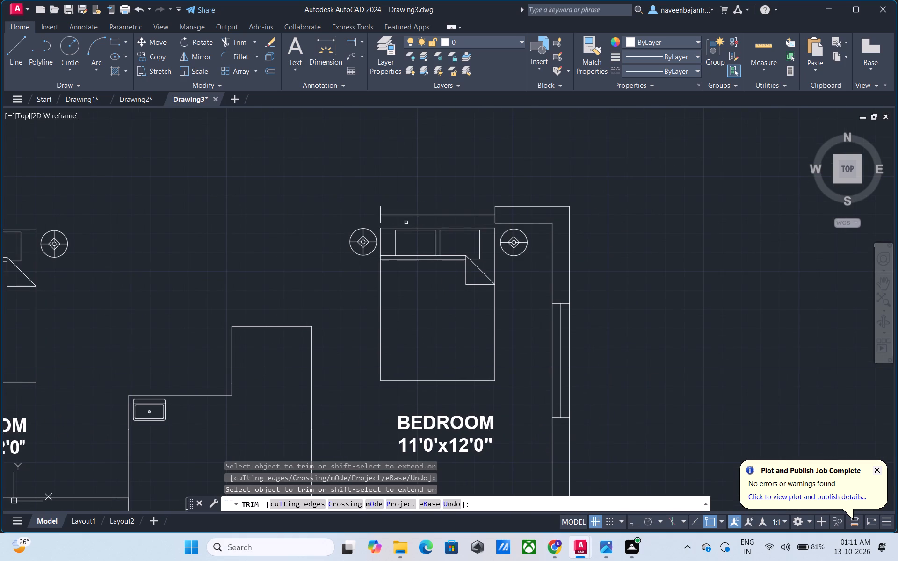
{"action": "left_click", "coordinate": [381, 221]}
{"action": "left_click", "coordinate": [380, 211]}
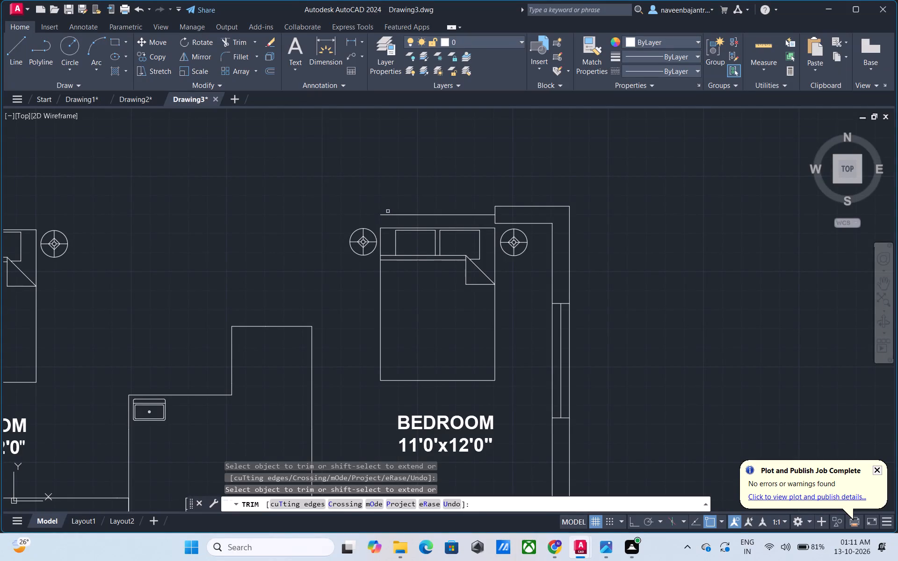
{"action": "left_click", "coordinate": [393, 213]}
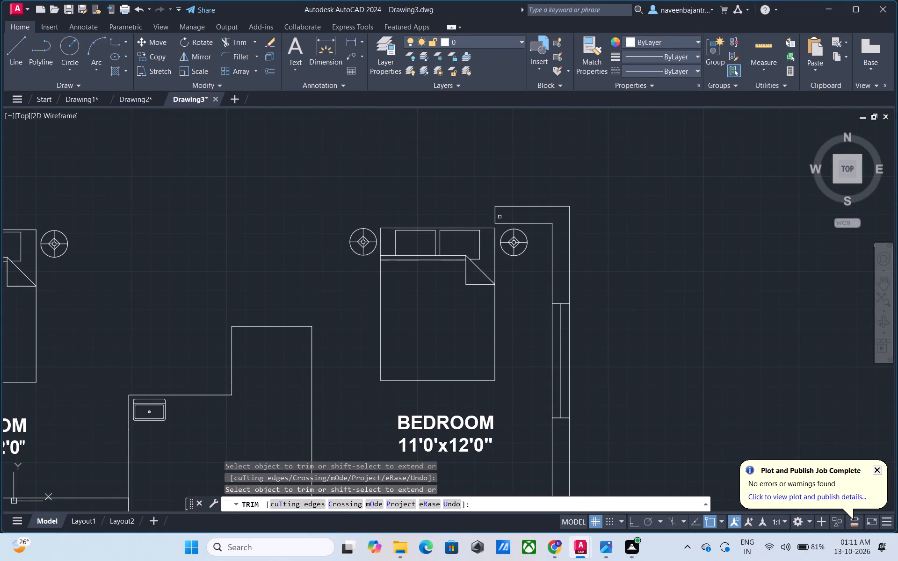
{"action": "left_click", "coordinate": [495, 217]}
{"action": "left_click", "coordinate": [518, 222]}
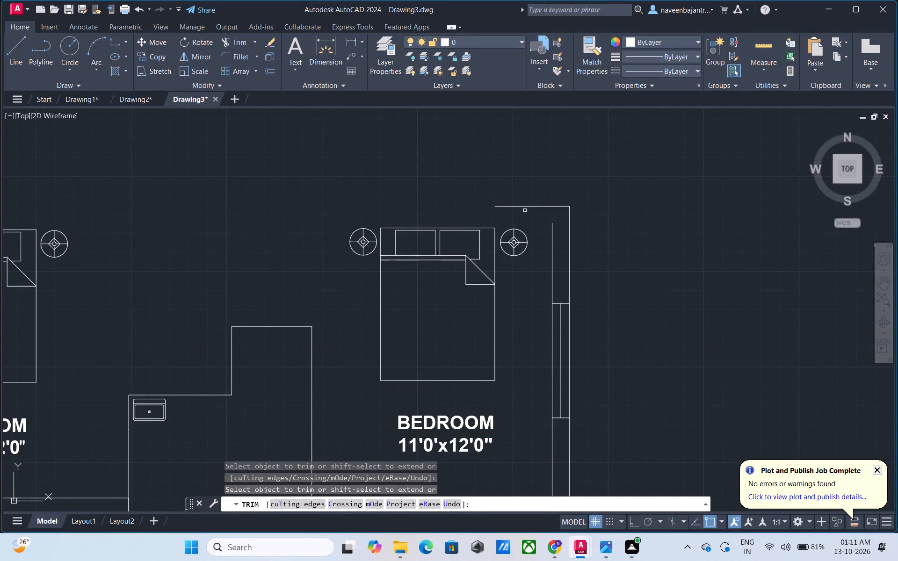
{"action": "left_click", "coordinate": [527, 207]}
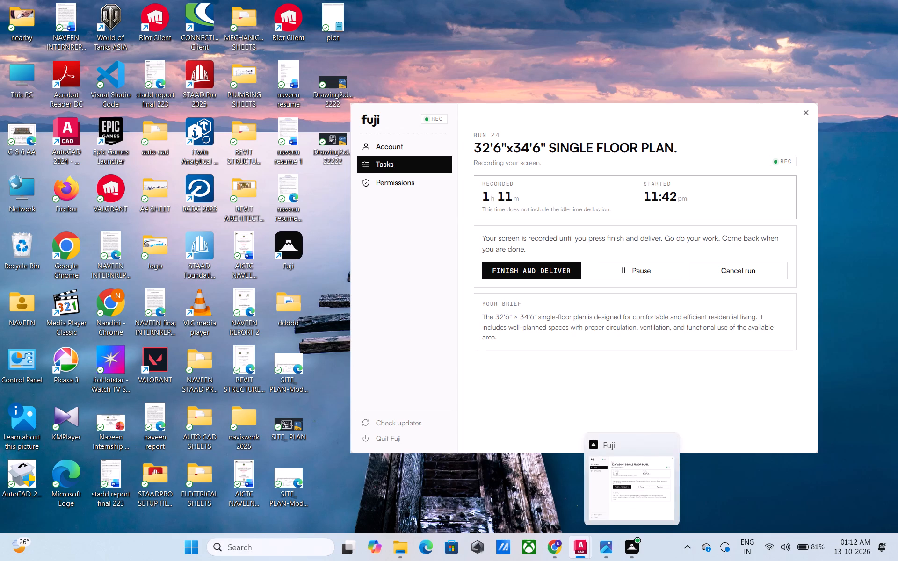
Trim away the east bedroom's east wall lines north of the window, plus the east window's outer, middle and inner lines and north end cap.
{"action": "left_click", "coordinate": [553, 257]}
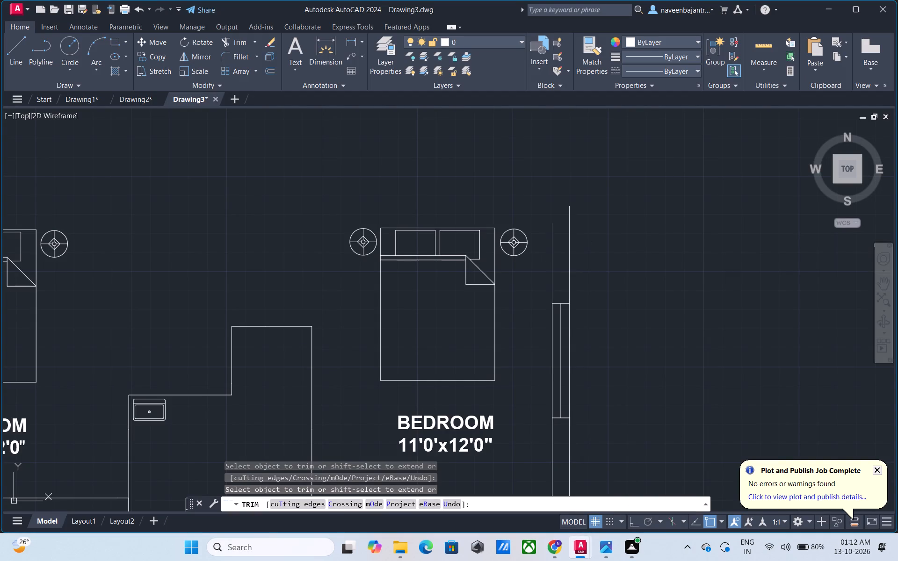
{"action": "left_click", "coordinate": [570, 259]}
{"action": "left_click", "coordinate": [569, 330]}
{"action": "left_click", "coordinate": [562, 316]}
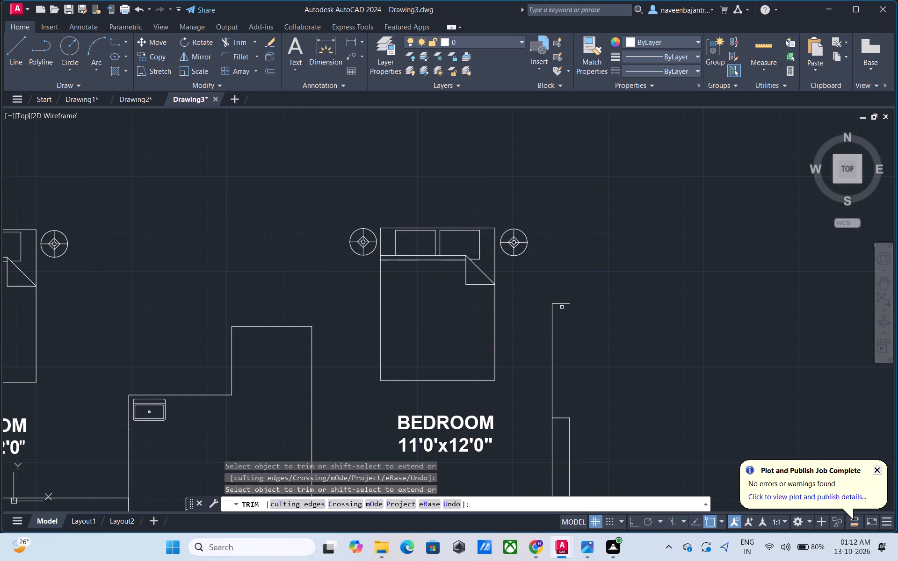
{"action": "left_click", "coordinate": [563, 304]}
{"action": "left_click", "coordinate": [553, 329]}
Trim away the east wall section south of the east bedroom's window, including its end cap and both wall lines.
{"action": "scroll", "coordinate": [553, 329], "scroll_direction": "down", "scroll_amount": 2}
{"action": "middle_click_drag", "start_coordinate": [553, 329], "coordinate": [554, 230]}
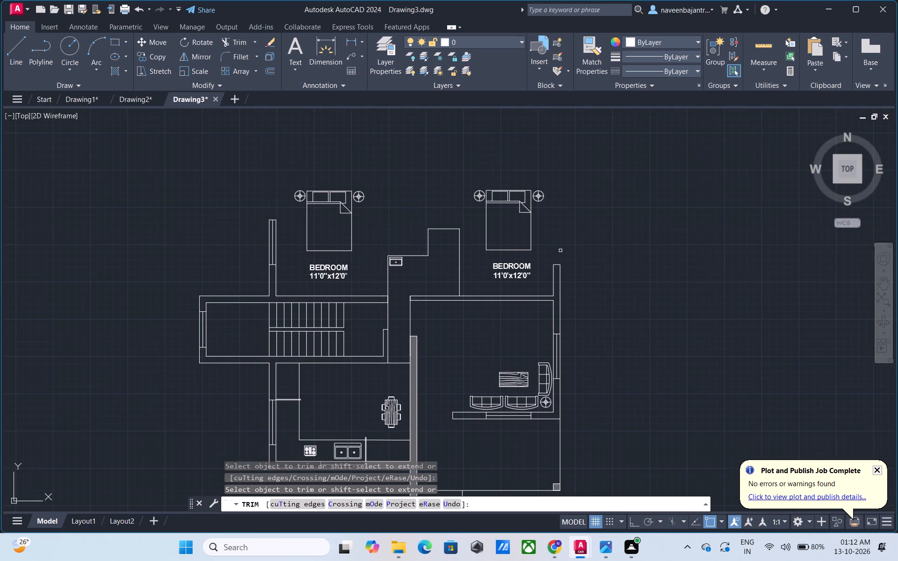
{"action": "left_click", "coordinate": [558, 266]}
{"action": "left_click", "coordinate": [555, 273]}
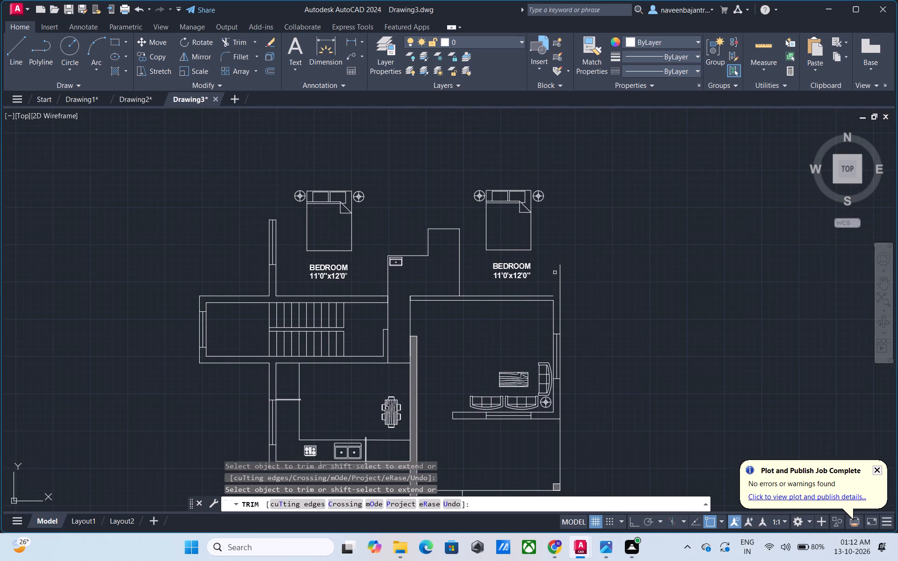
{"action": "left_click", "coordinate": [559, 277]}
Trim away the east bedroom's south wall line, its west wall line and the short wall end at the passage.
{"action": "left_click", "coordinate": [528, 296]}
{"action": "left_click", "coordinate": [465, 296]}
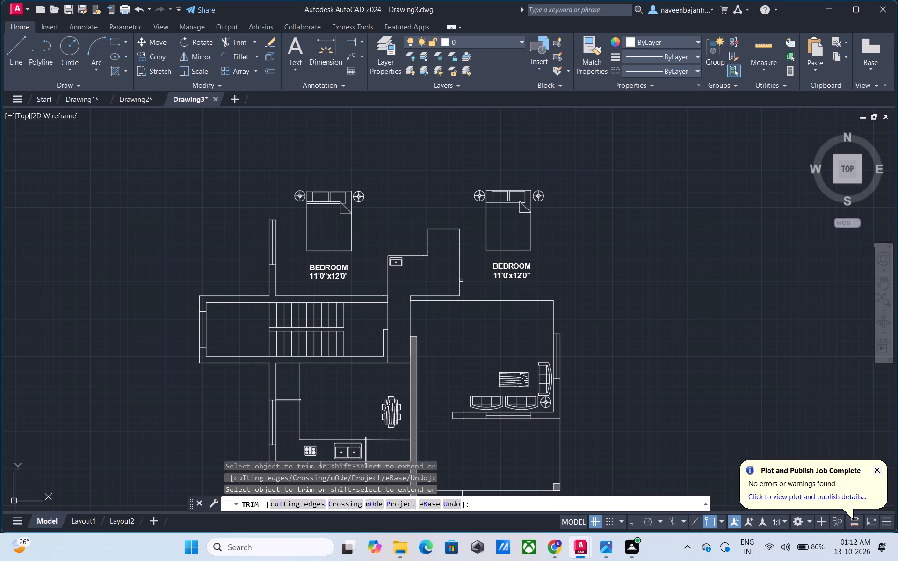
{"action": "left_click", "coordinate": [460, 278]}
{"action": "left_click", "coordinate": [460, 264]}
{"action": "left_click", "coordinate": [449, 296]}
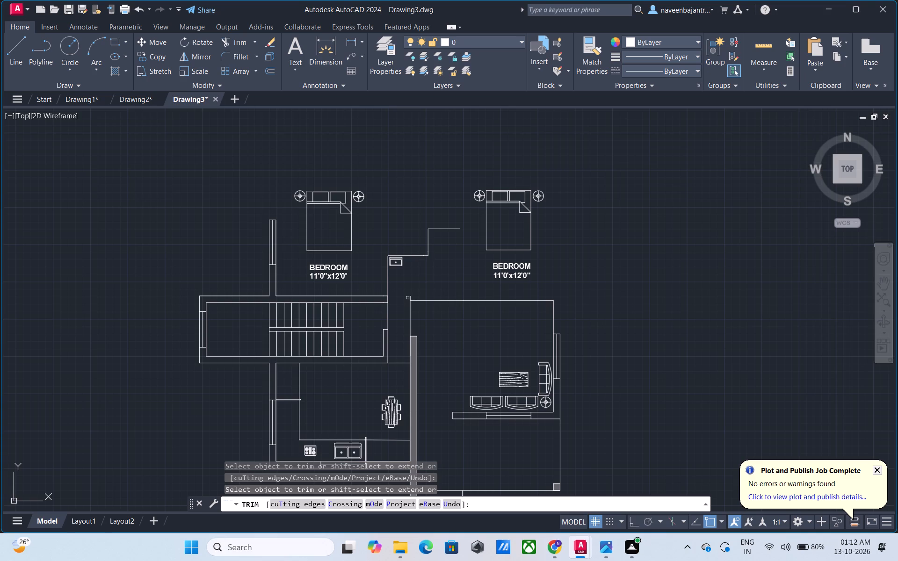
{"action": "left_click", "coordinate": [409, 296]}
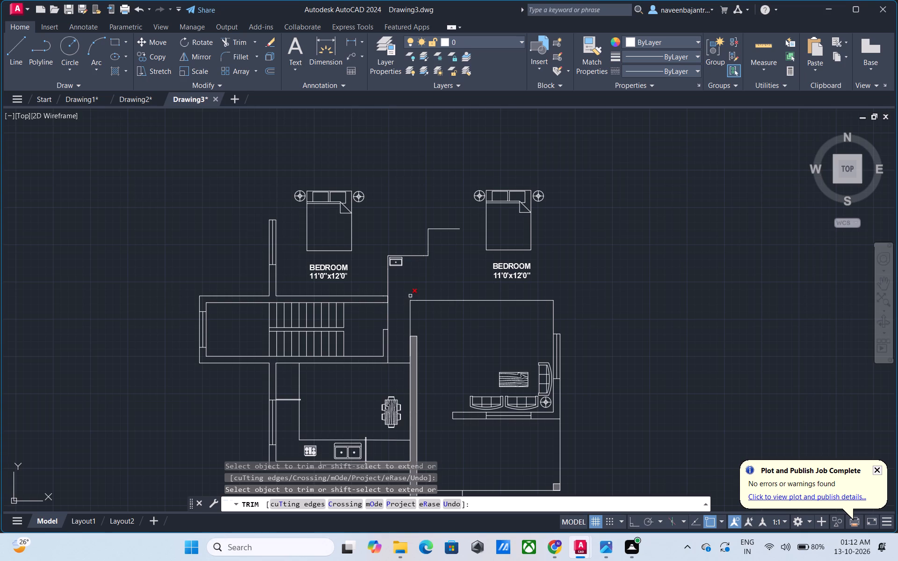
{"action": "left_click", "coordinate": [410, 296]}
Trim away the stepped wall lines between the east bedroom and the wash basin.
{"action": "left_click", "coordinate": [449, 230]}
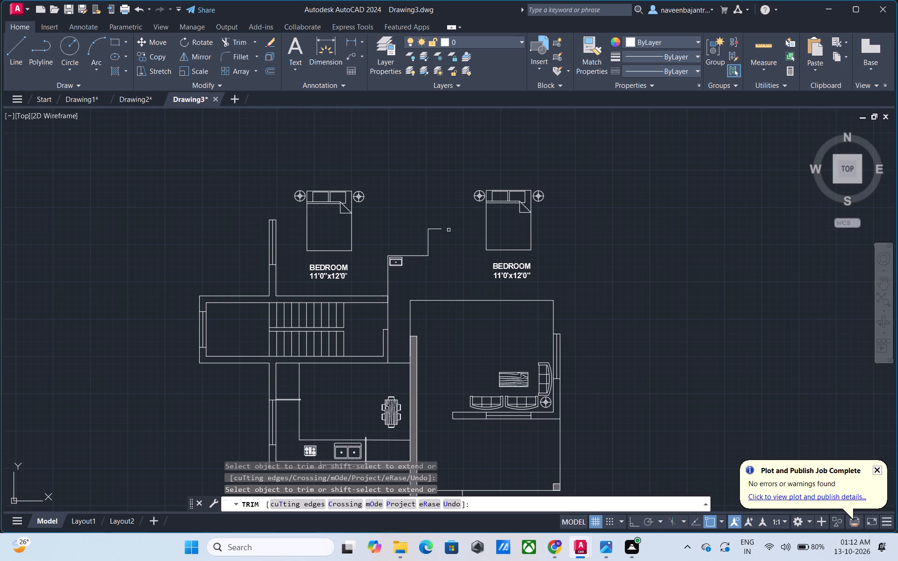
{"action": "left_click", "coordinate": [443, 229]}
{"action": "left_click", "coordinate": [428, 243]}
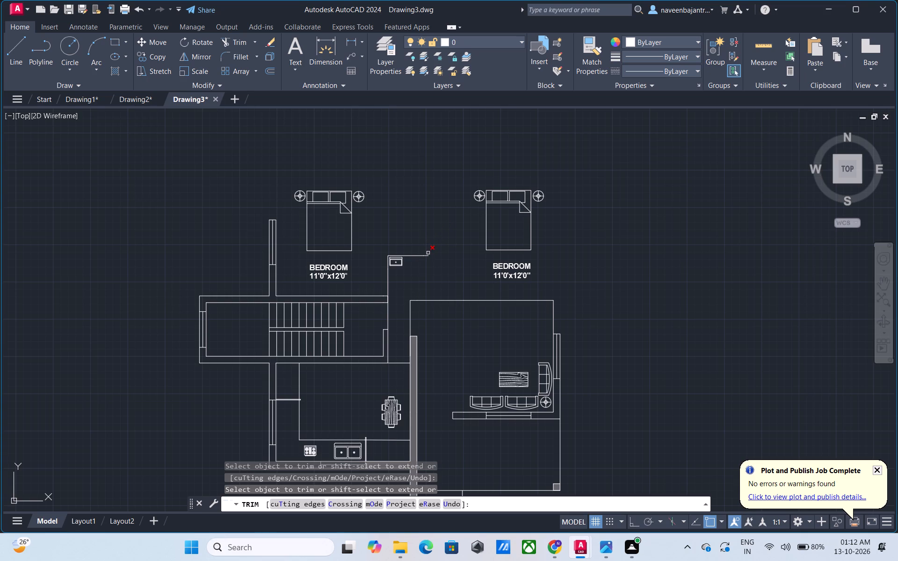
{"action": "left_click", "coordinate": [428, 253]}
{"action": "left_click", "coordinate": [427, 254]}
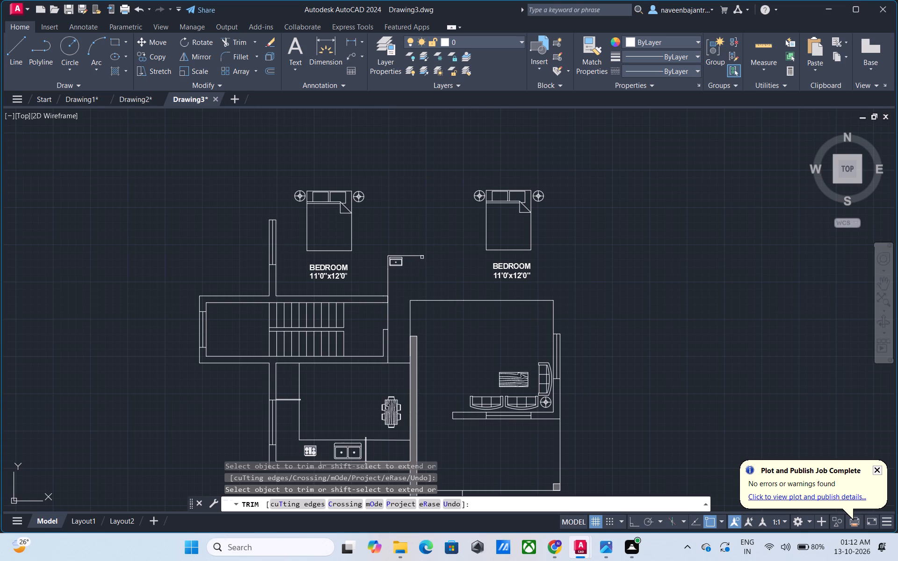
{"action": "left_click", "coordinate": [422, 257]}
Trim away the living room's north wall line and its inner east wall line north of the window.
{"action": "left_click", "coordinate": [517, 302]}
{"action": "left_click", "coordinate": [443, 301]}
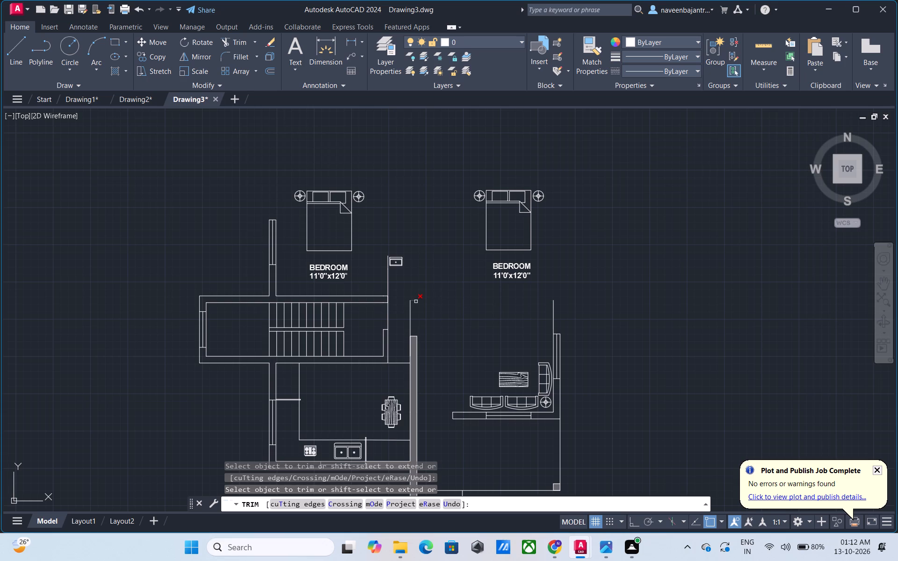
{"action": "left_click", "coordinate": [416, 302]}
{"action": "left_click", "coordinate": [552, 307]}
Trim away the living room's east window lines and end caps, plus both east wall lines south of the window.
{"action": "scroll", "coordinate": [581, 346], "scroll_direction": "up", "scroll_amount": 4}
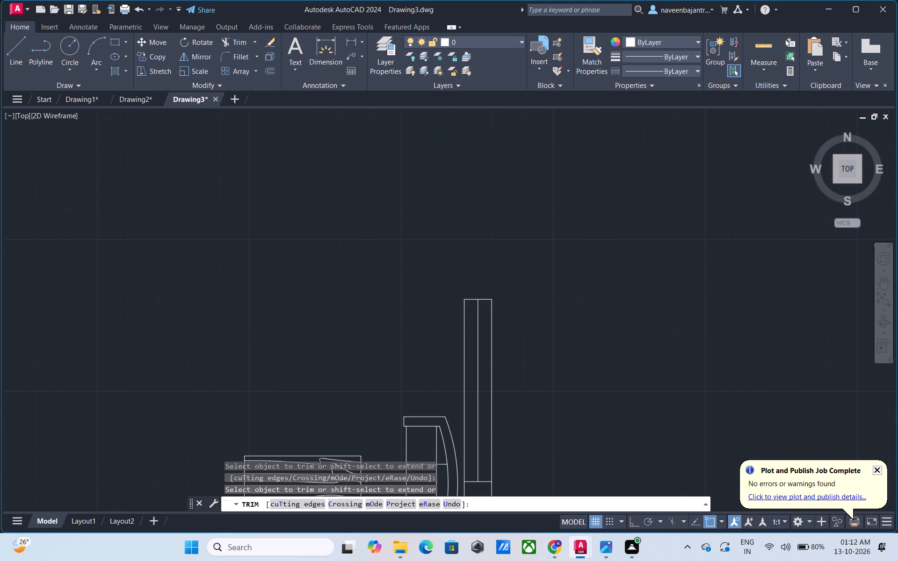
{"action": "scroll", "coordinate": [581, 346], "scroll_direction": "down", "scroll_amount": 2}
{"action": "middle_click_drag", "start_coordinate": [581, 346], "coordinate": [598, 268]}
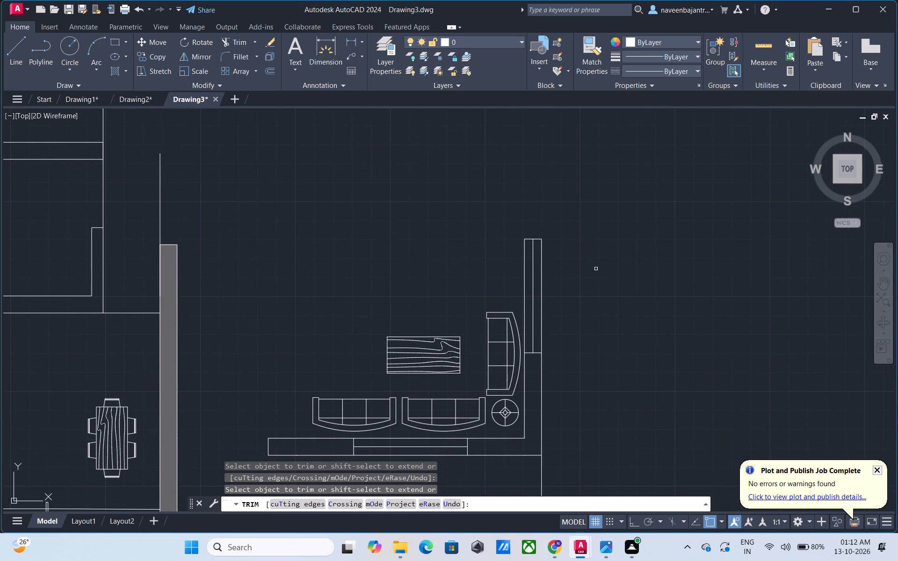
{"action": "left_click", "coordinate": [543, 297]}
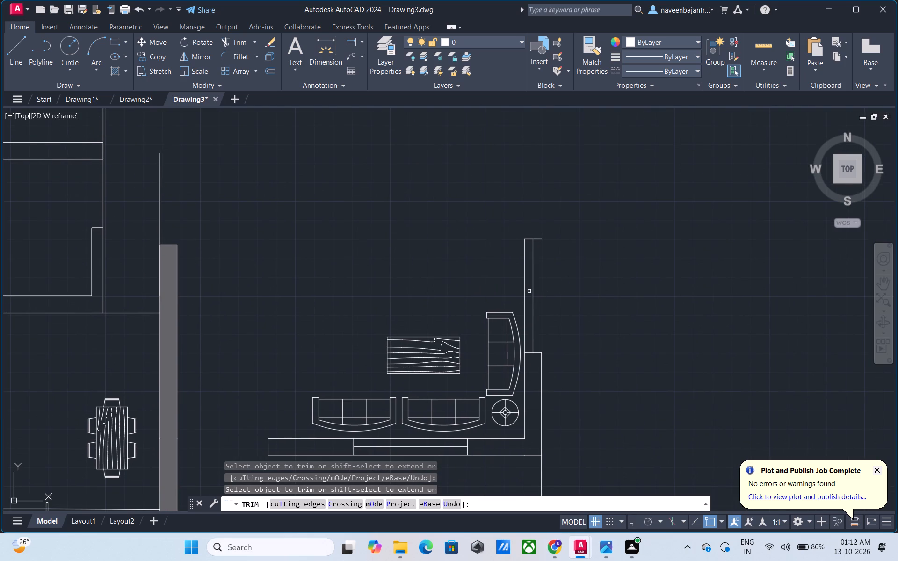
{"action": "left_click", "coordinate": [524, 288]}
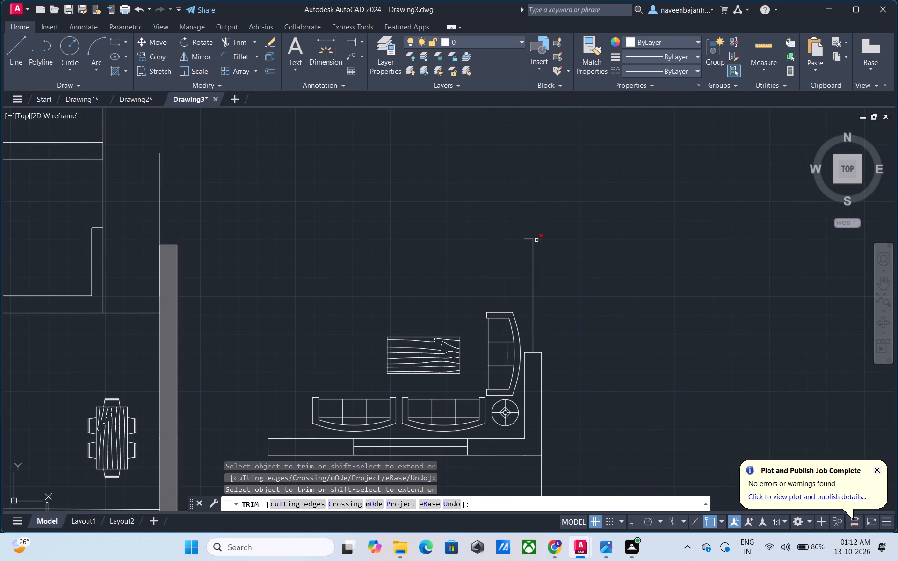
{"action": "left_click", "coordinate": [536, 240]}
{"action": "left_click", "coordinate": [527, 237]}
{"action": "left_click", "coordinate": [534, 262]}
{"action": "left_click", "coordinate": [537, 353]}
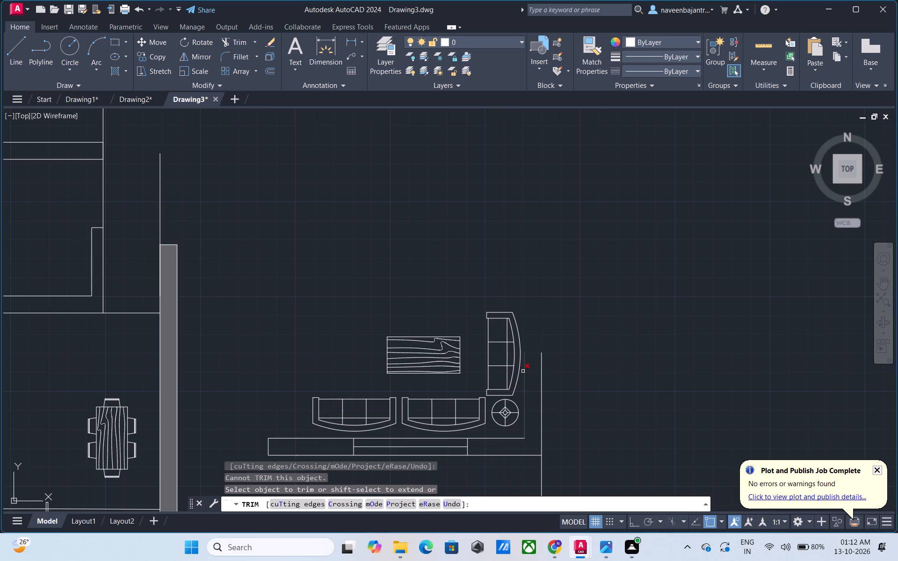
{"action": "left_click", "coordinate": [523, 372]}
{"action": "left_click", "coordinate": [542, 386]}
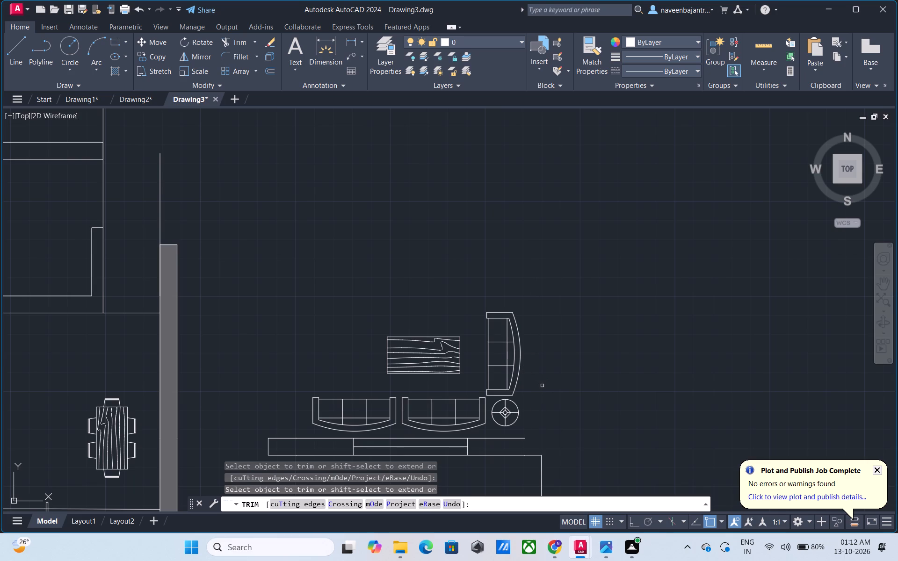
Trim away the living room's south wall lines west of the window, the west end cap and the inner line east of the window.
{"action": "scroll", "coordinate": [543, 384], "scroll_direction": "down", "scroll_amount": 1}
{"action": "middle_click_drag", "start_coordinate": [543, 384], "coordinate": [612, 281]}
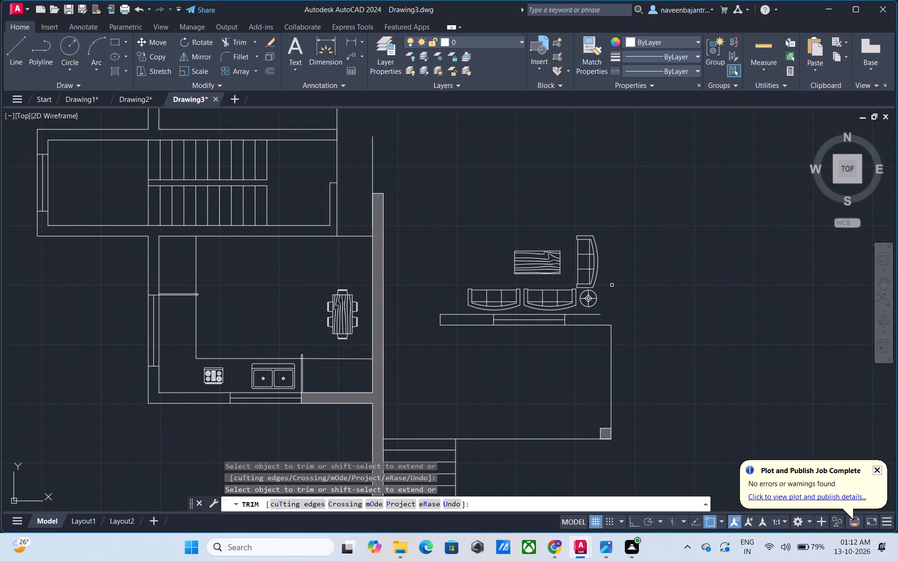
{"action": "scroll", "coordinate": [579, 316], "scroll_direction": "up", "scroll_amount": 2}
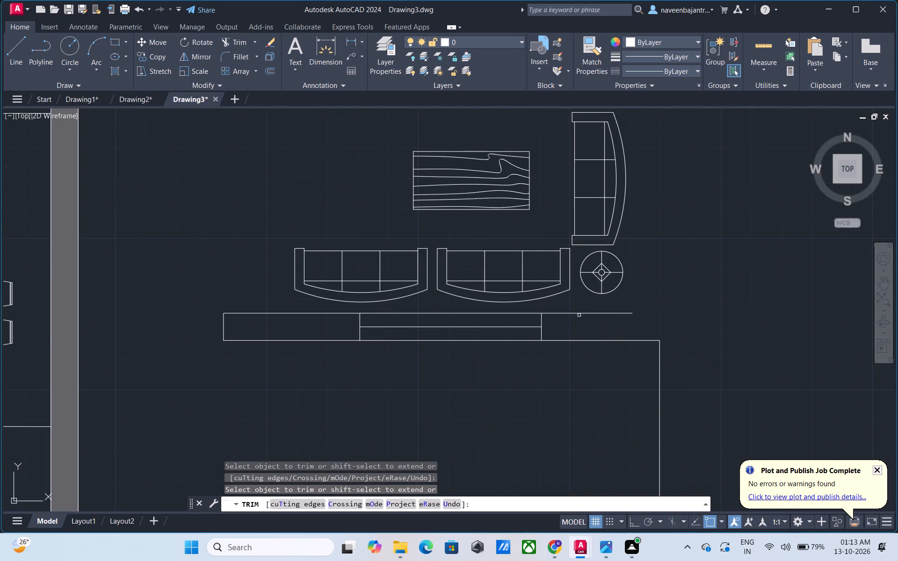
{"action": "left_click", "coordinate": [579, 314]}
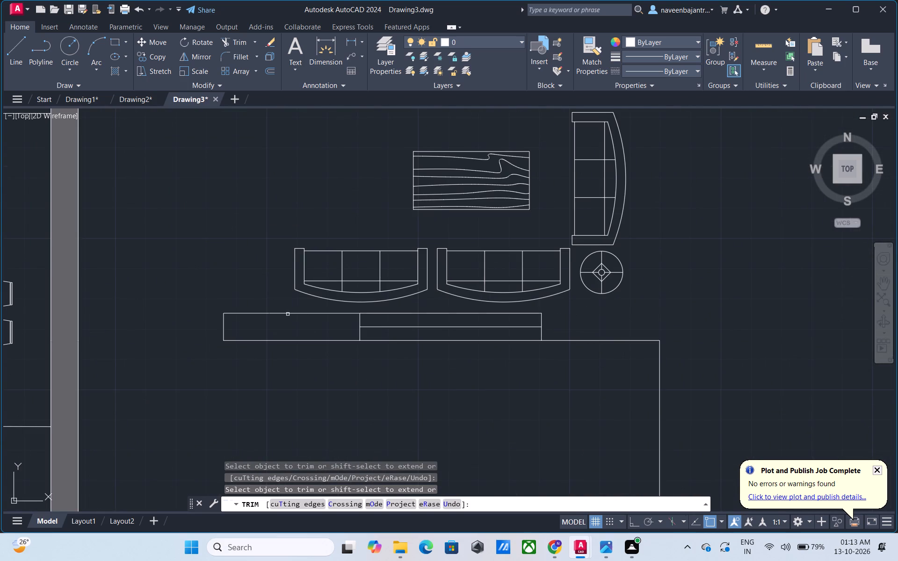
{"action": "left_click", "coordinate": [288, 314]}
{"action": "left_click", "coordinate": [262, 313]}
{"action": "left_click", "coordinate": [223, 327]}
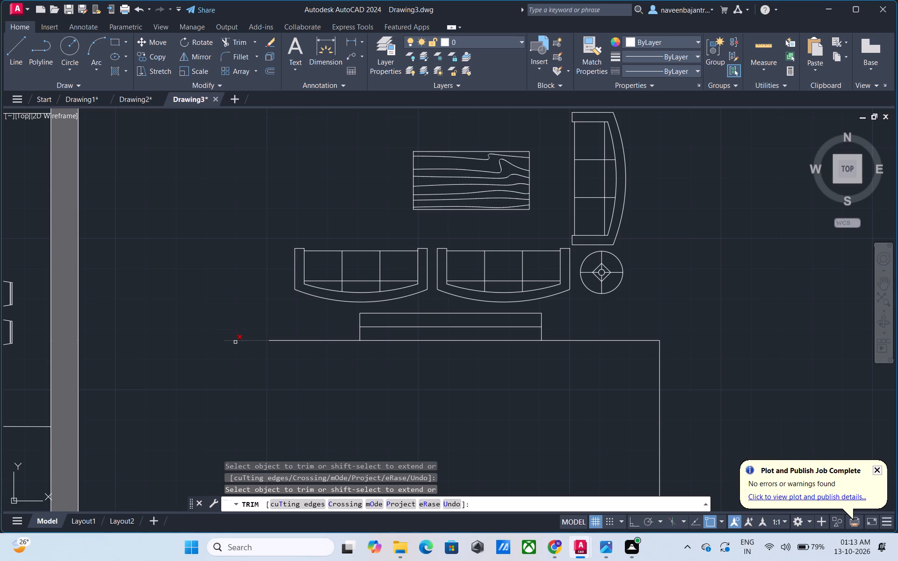
{"action": "left_click", "coordinate": [235, 342]}
{"action": "left_click", "coordinate": [283, 341]}
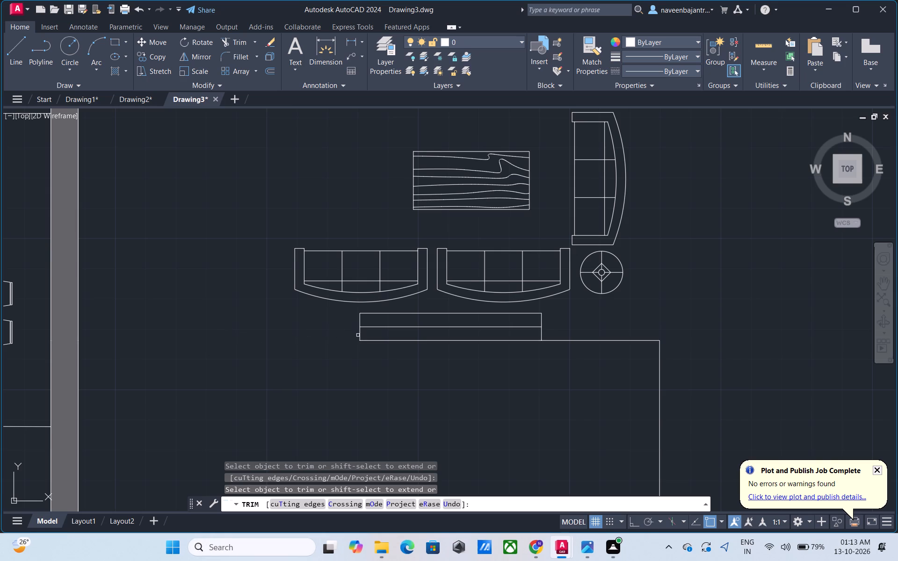
Trim away the living room's south window lines and end caps, plus the outer wall line east of that window.
{"action": "left_click", "coordinate": [393, 313]}
{"action": "left_click", "coordinate": [394, 340]}
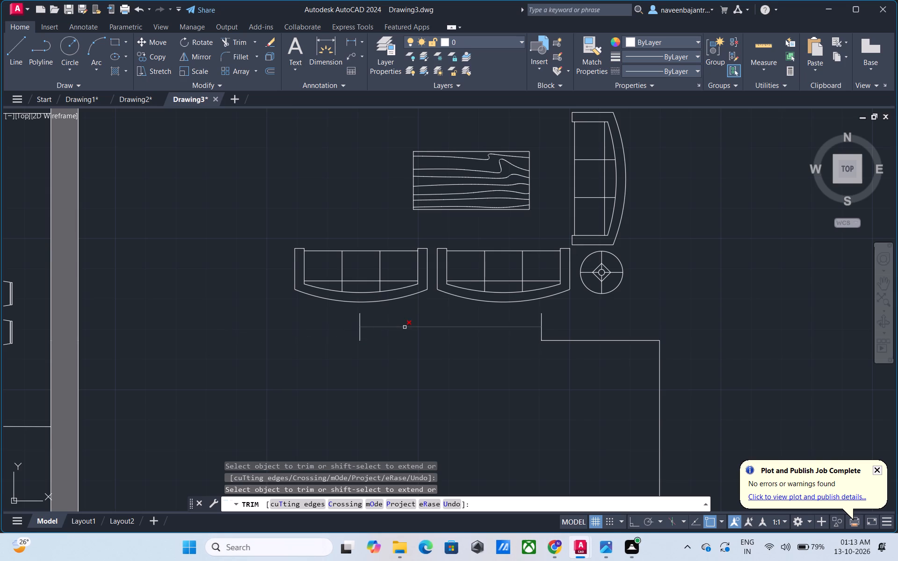
{"action": "left_click", "coordinate": [360, 319]}
{"action": "left_click", "coordinate": [359, 333]}
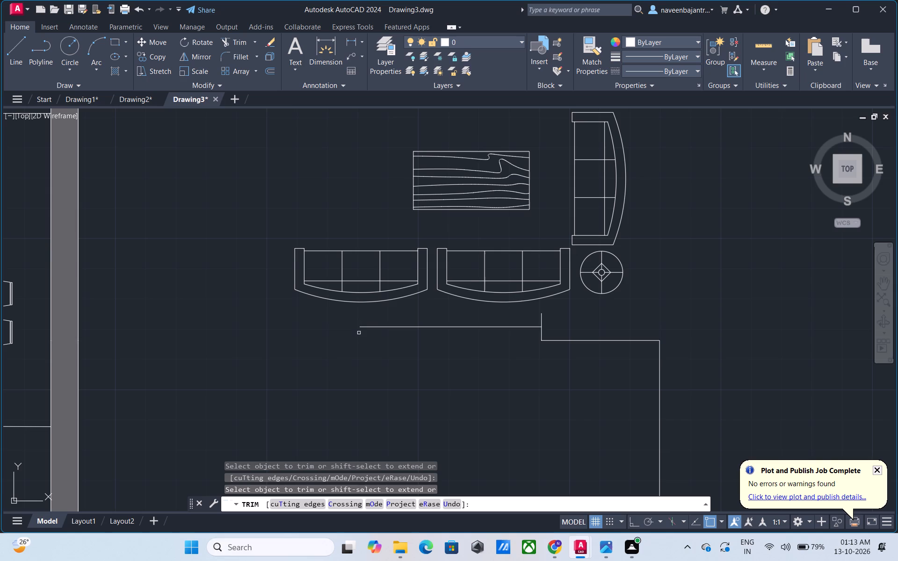
{"action": "left_click", "coordinate": [386, 328]}
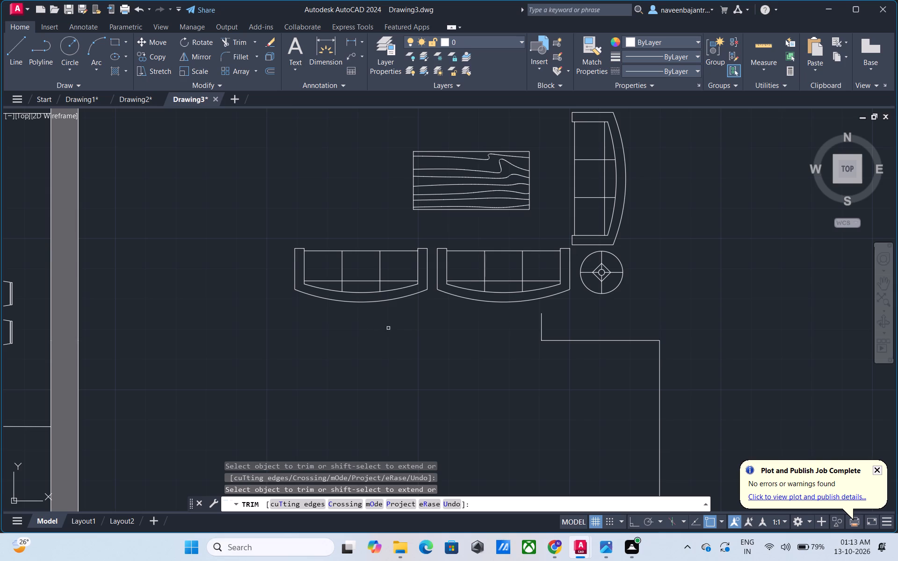
{"action": "left_click", "coordinate": [542, 327]}
{"action": "left_click", "coordinate": [575, 339]}
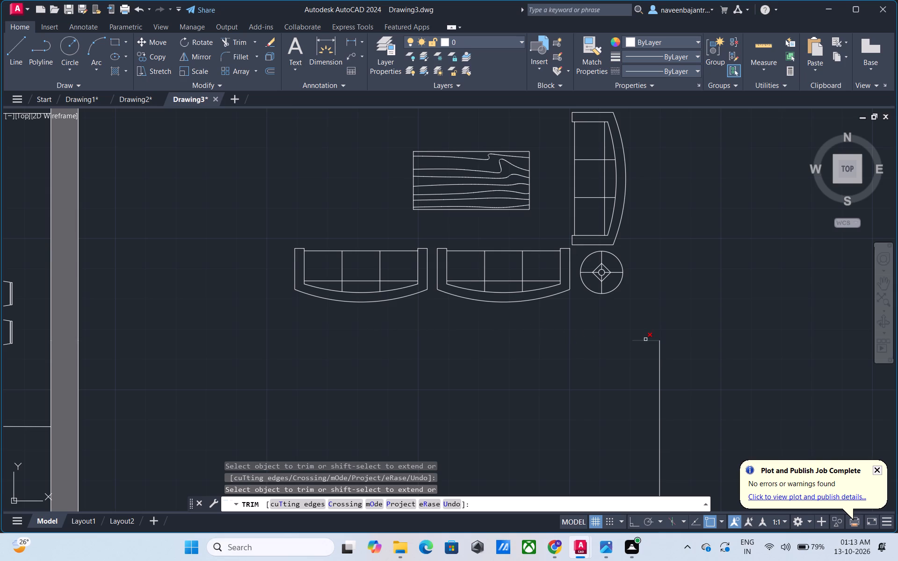
{"action": "left_click", "coordinate": [645, 339]}
Trim away the east and south edge lines of the area south of the living room, up to the corner column.
{"action": "scroll", "coordinate": [645, 339], "scroll_direction": "down", "scroll_amount": 3}
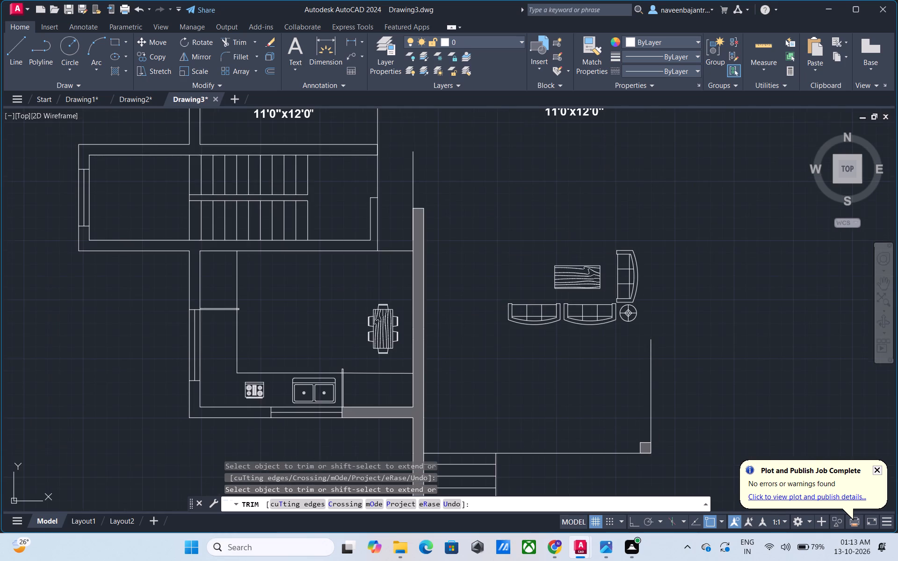
{"action": "middle_click_drag", "start_coordinate": [632, 365], "coordinate": [543, 319]}
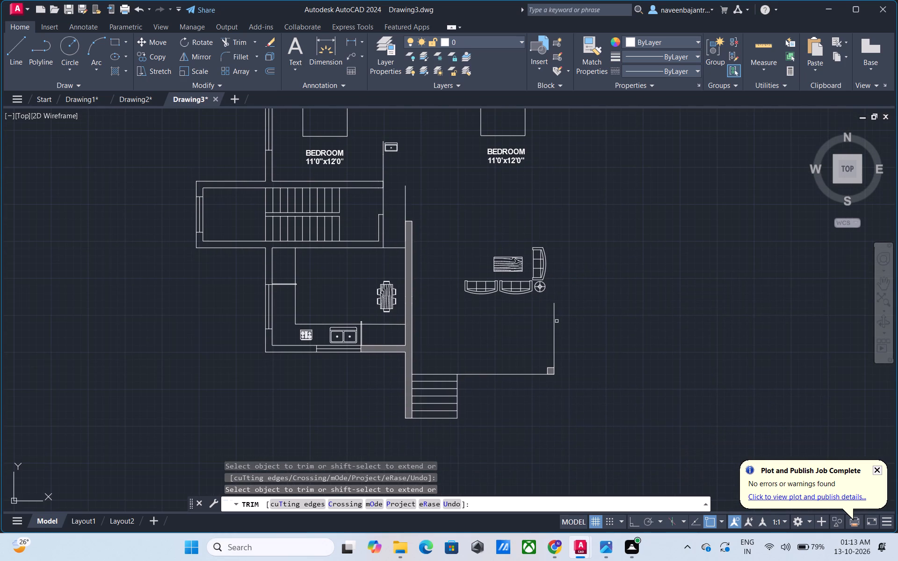
{"action": "left_click", "coordinate": [550, 372]}
{"action": "left_click", "coordinate": [553, 358]}
{"action": "left_click", "coordinate": [529, 374]}
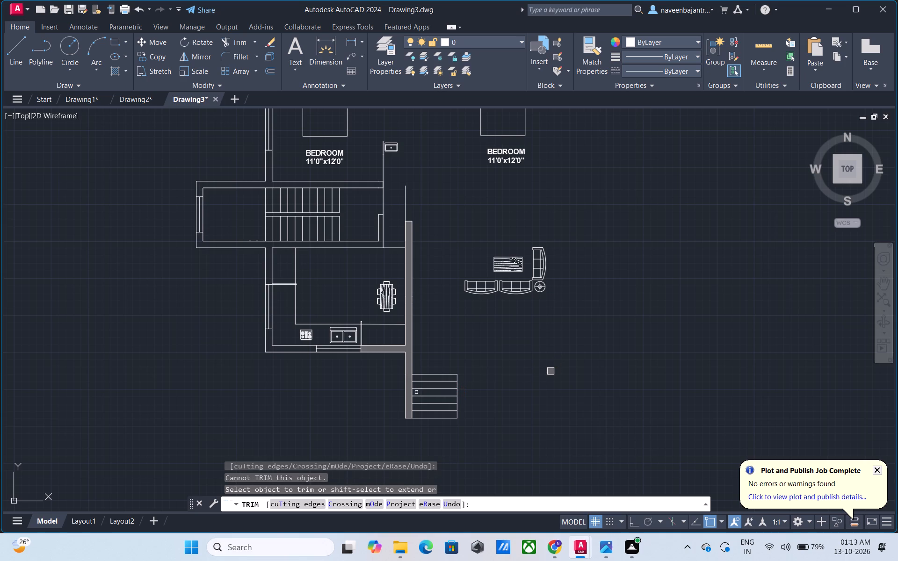
Trim away the east side line of the entrance steps, segment by segment.
{"action": "scroll", "coordinate": [422, 398], "scroll_direction": "up", "scroll_amount": 2}
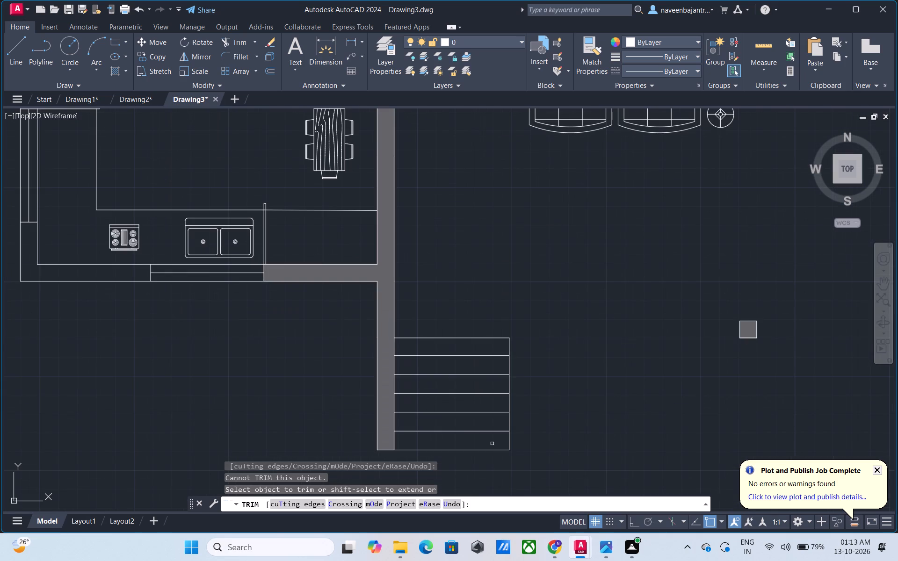
{"action": "left_click", "coordinate": [508, 443]}
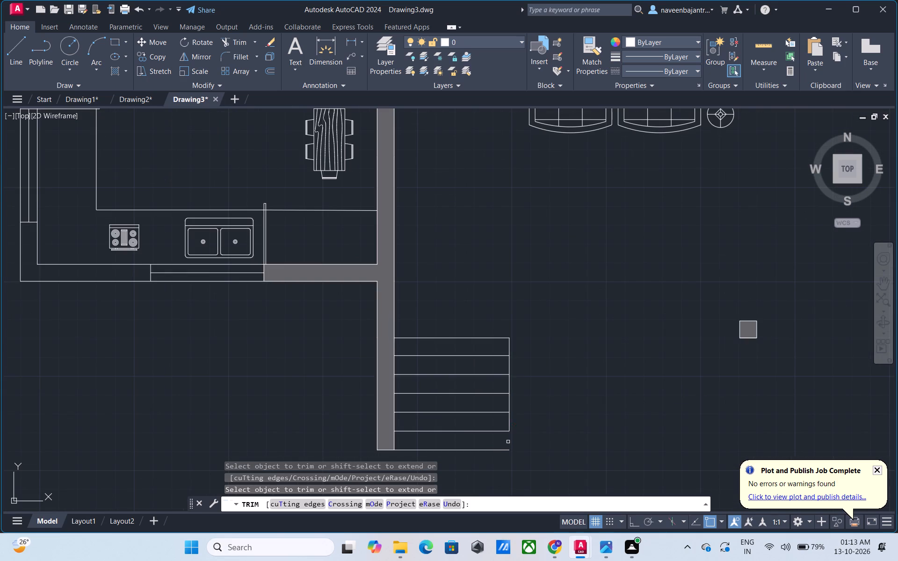
{"action": "left_click", "coordinate": [510, 424]}
{"action": "left_click", "coordinate": [510, 405]}
{"action": "left_click", "coordinate": [510, 387]}
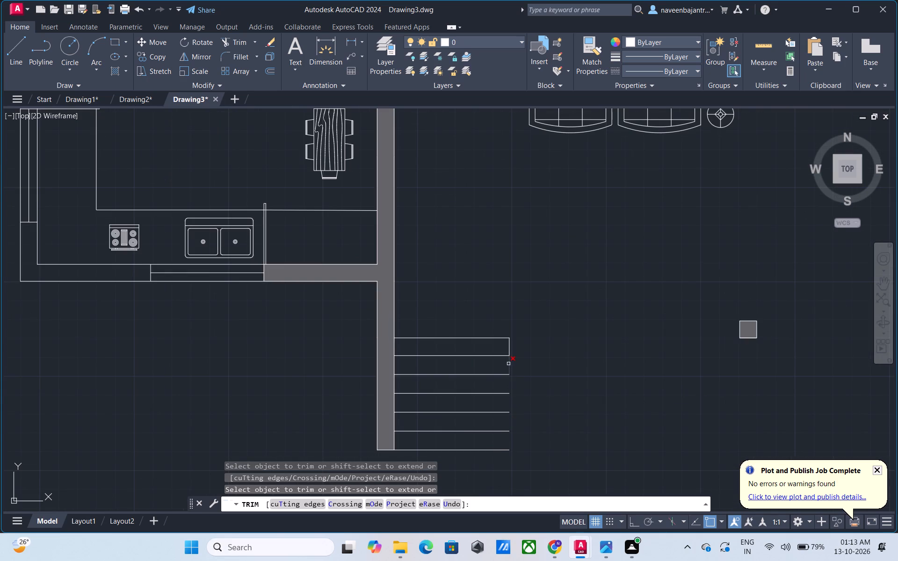
{"action": "left_click", "coordinate": [508, 364]}
{"action": "left_click", "coordinate": [508, 350]}
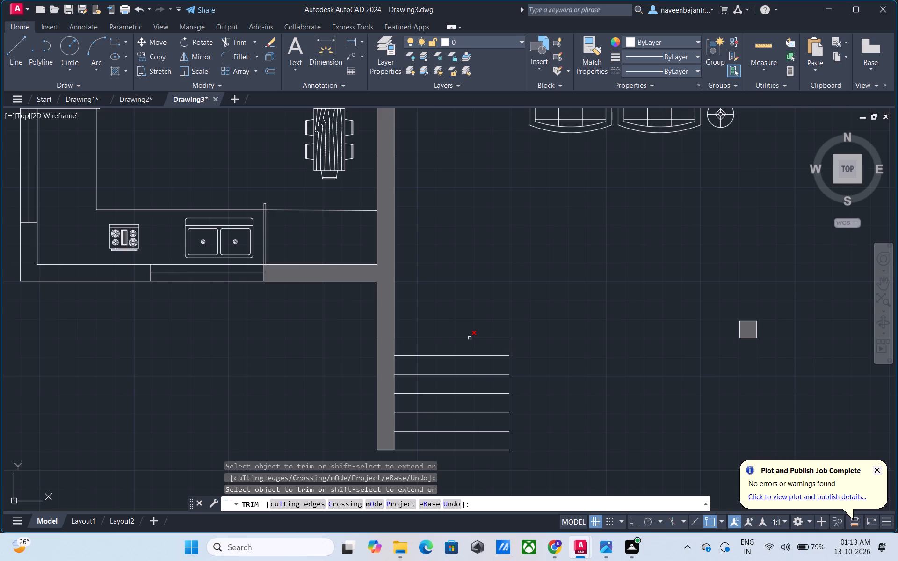
Trim away all the horizontal tread lines of the entrance steps.
{"action": "left_click", "coordinate": [469, 338]}
{"action": "left_click", "coordinate": [468, 356]}
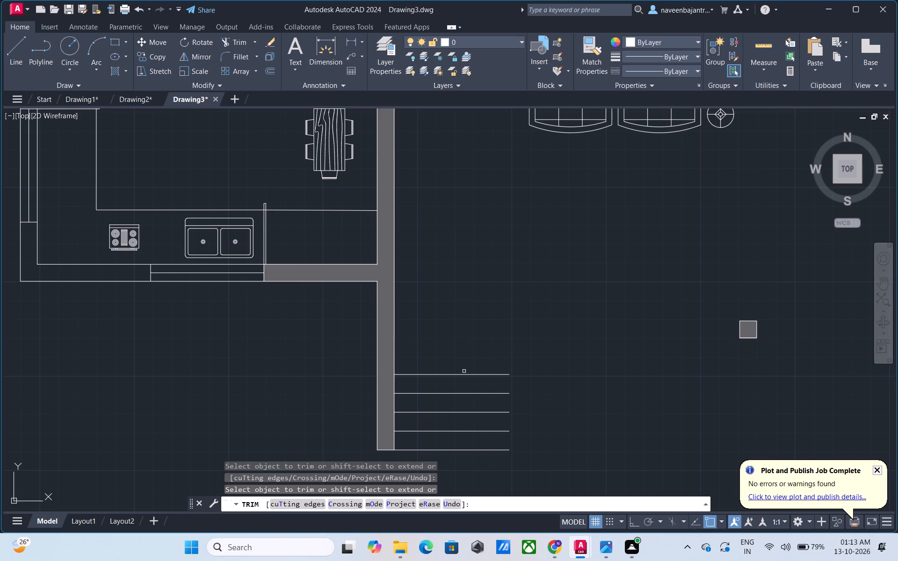
{"action": "left_click", "coordinate": [463, 374]}
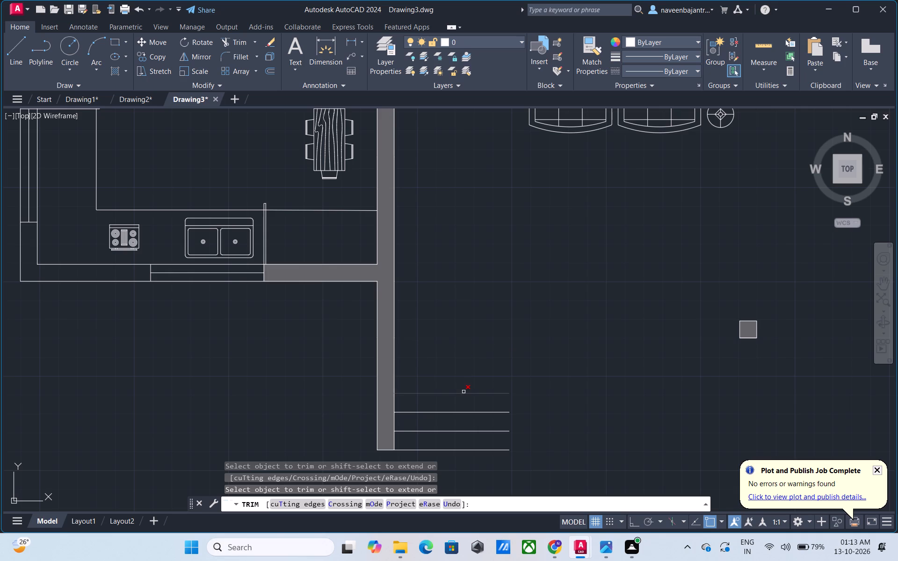
{"action": "left_click", "coordinate": [463, 392]}
{"action": "left_click", "coordinate": [463, 411]}
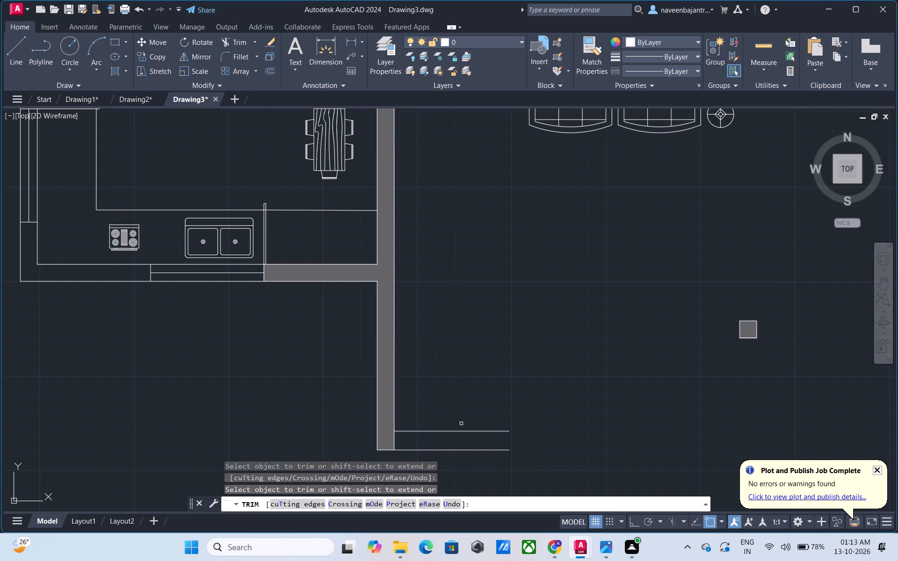
{"action": "left_click", "coordinate": [460, 430]}
{"action": "left_click", "coordinate": [456, 449]}
Trim away the kitchen counter line east of the thin partition beside the sink, including the short piece inside that partition.
{"action": "scroll", "coordinate": [456, 442], "scroll_direction": "down", "scroll_amount": 1}
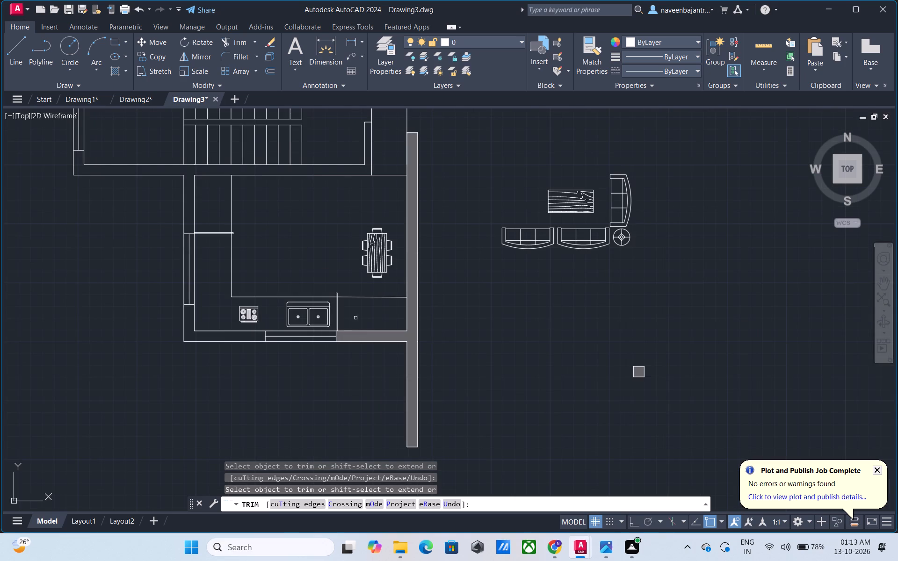
{"action": "left_click", "coordinate": [369, 297]}
{"action": "scroll", "coordinate": [323, 297], "scroll_direction": "up", "scroll_amount": 4}
{"action": "scroll", "coordinate": [388, 297], "scroll_direction": "up", "scroll_amount": 2}
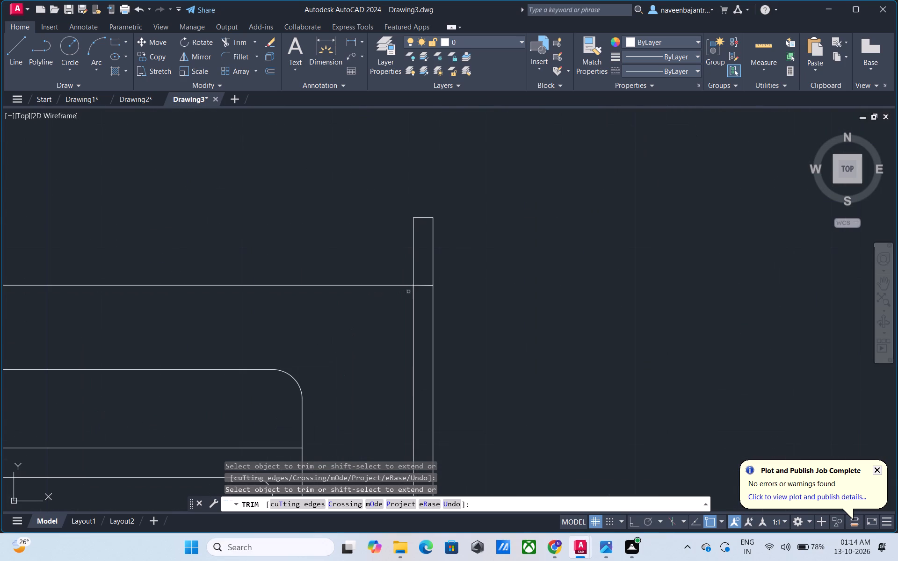
{"action": "left_click", "coordinate": [420, 286]}
{"action": "scroll", "coordinate": [420, 288], "scroll_direction": "down", "scroll_amount": 3}
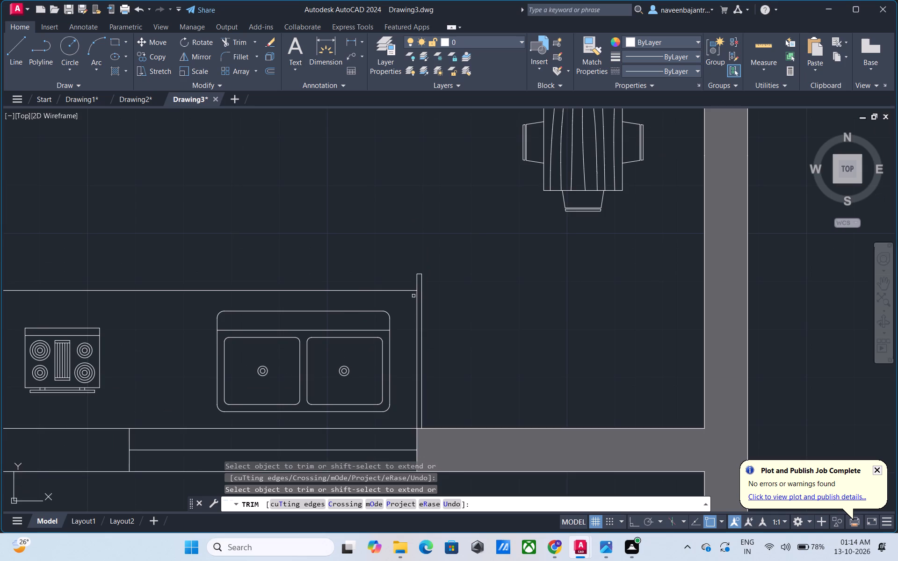
{"action": "scroll", "coordinate": [412, 296], "scroll_direction": "down", "scroll_amount": 1}
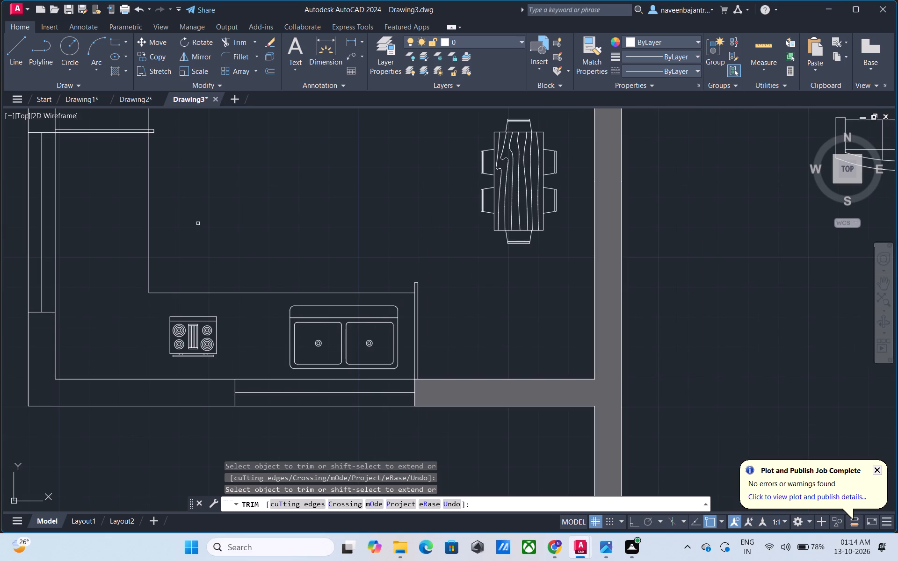
Trim away the kitchen counter's front line north of the thin west partition, plus that partition's projecting end and upper line.
{"action": "middle_click_drag", "start_coordinate": [179, 156], "coordinate": [221, 228]}
{"action": "scroll", "coordinate": [214, 216], "scroll_direction": "down", "scroll_amount": 2}
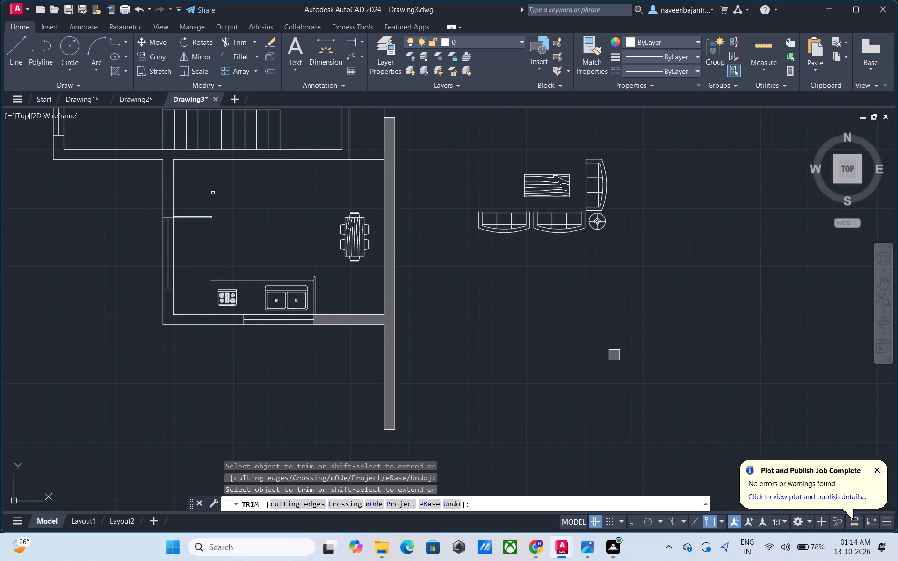
{"action": "left_click", "coordinate": [209, 189]}
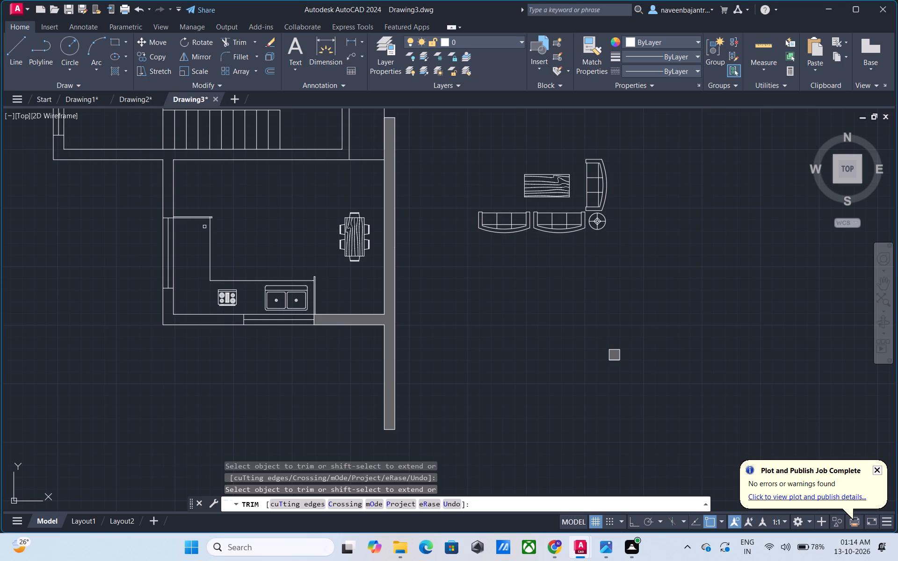
{"action": "scroll", "coordinate": [202, 222], "scroll_direction": "up", "scroll_amount": 4}
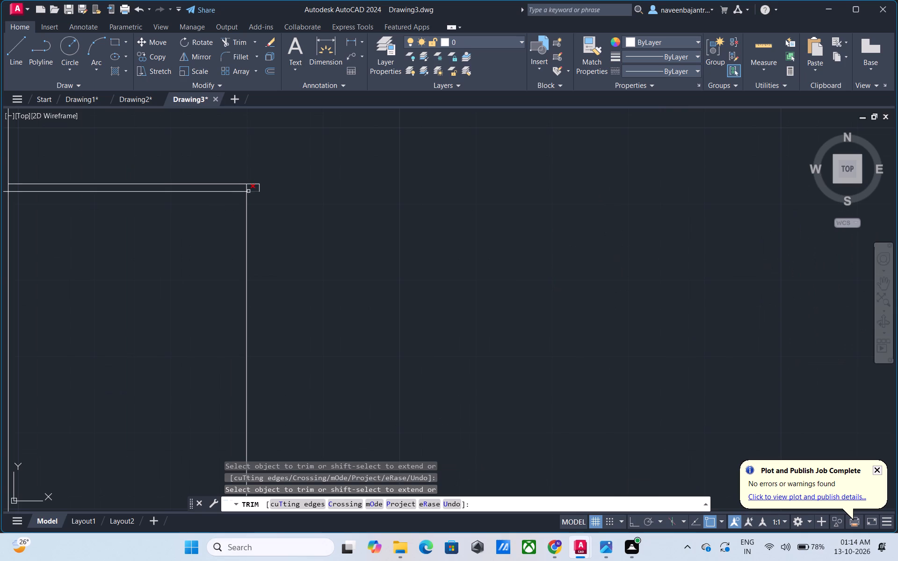
{"action": "left_click", "coordinate": [246, 188]}
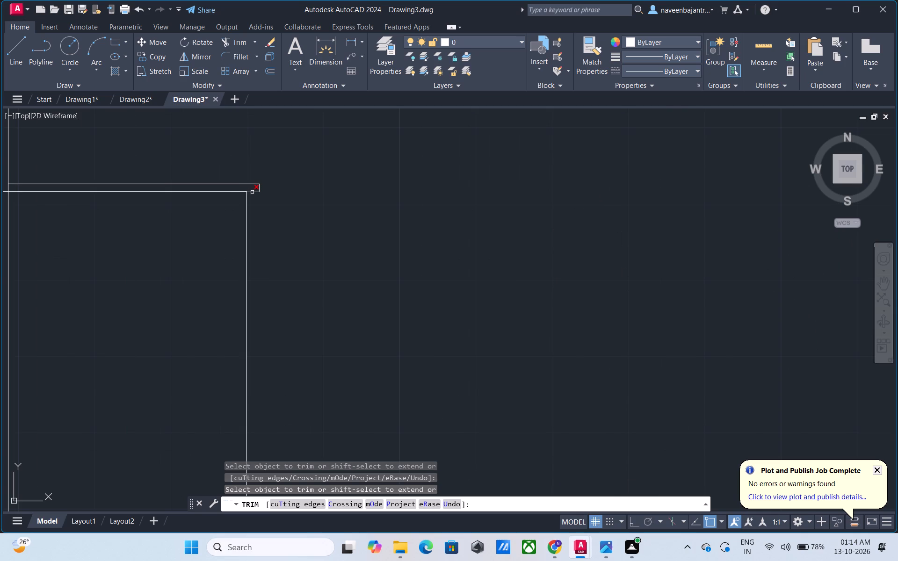
{"action": "left_click", "coordinate": [252, 192]}
{"action": "left_click", "coordinate": [258, 190]}
{"action": "left_click", "coordinate": [256, 183]}
Trim away the thin partition beside the kitchen sink: its upper west segment, its end cap and its east line.
{"action": "scroll", "coordinate": [278, 226], "scroll_direction": "down", "scroll_amount": 2}
{"action": "middle_click_drag", "start_coordinate": [370, 285], "coordinate": [253, 203]}
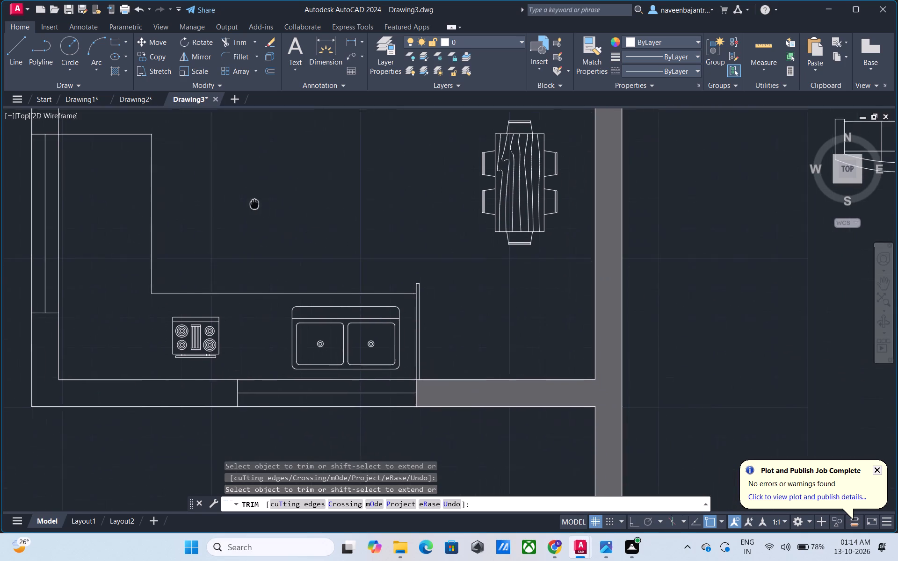
{"action": "middle_click_drag", "start_coordinate": [253, 203], "coordinate": [241, 199]}
{"action": "scroll", "coordinate": [401, 299], "scroll_direction": "up", "scroll_amount": 3}
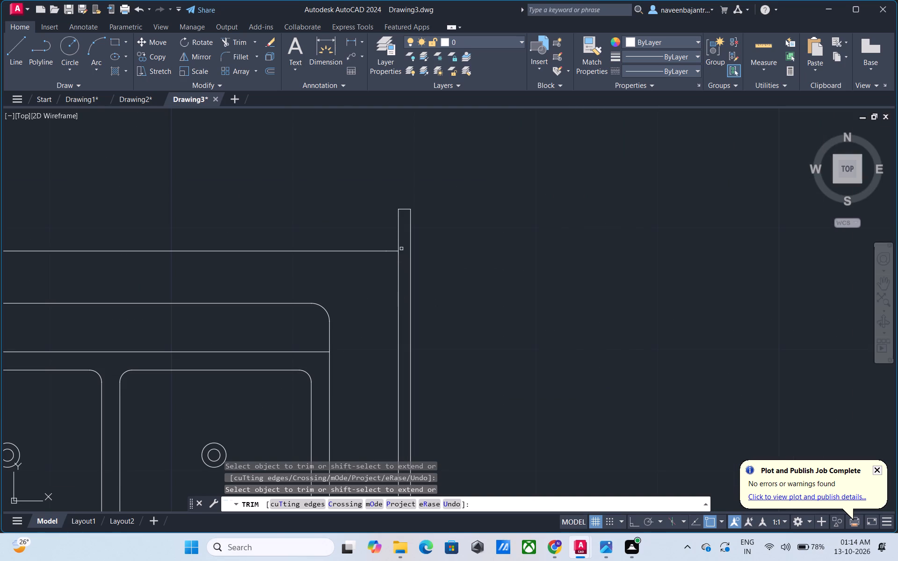
{"action": "left_click", "coordinate": [398, 225]}
{"action": "left_click", "coordinate": [399, 210]}
{"action": "scroll", "coordinate": [393, 249], "scroll_direction": "down", "scroll_amount": 3}
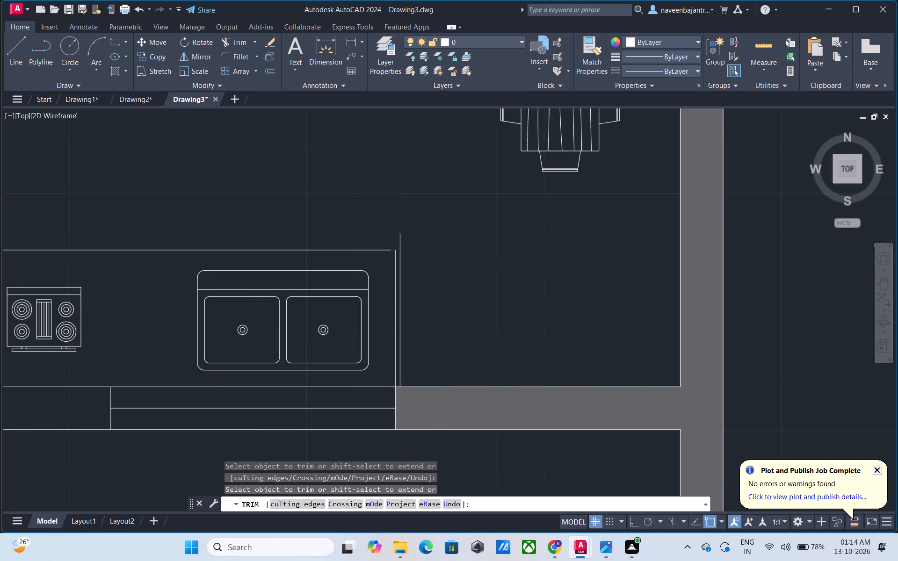
{"action": "left_click", "coordinate": [397, 253]}
Trim away the L-shaped kitchen counter outline, including its short end piece, the corner stub and the vertical line beside the sink.
{"action": "scroll", "coordinate": [397, 253], "scroll_direction": "down", "scroll_amount": 1}
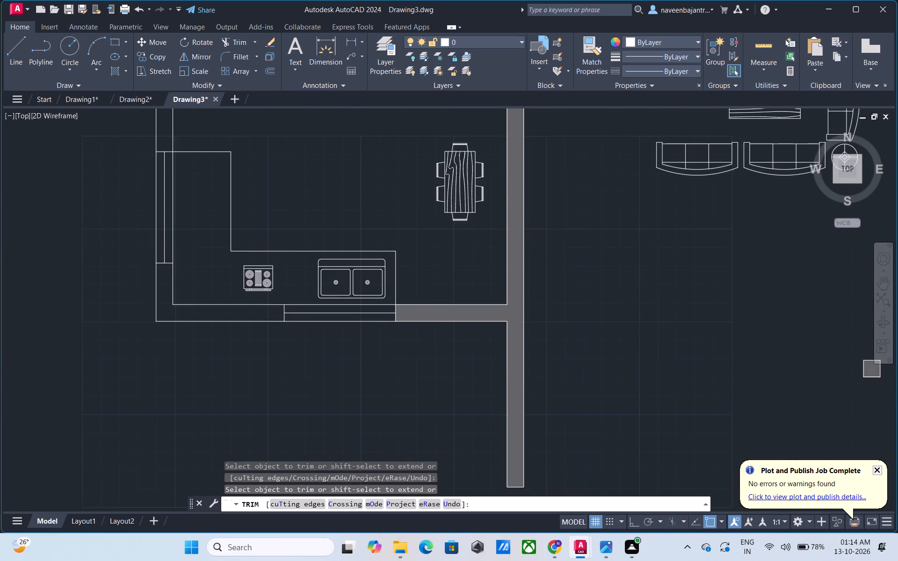
{"action": "scroll", "coordinate": [397, 253], "scroll_direction": "down", "scroll_amount": 1}
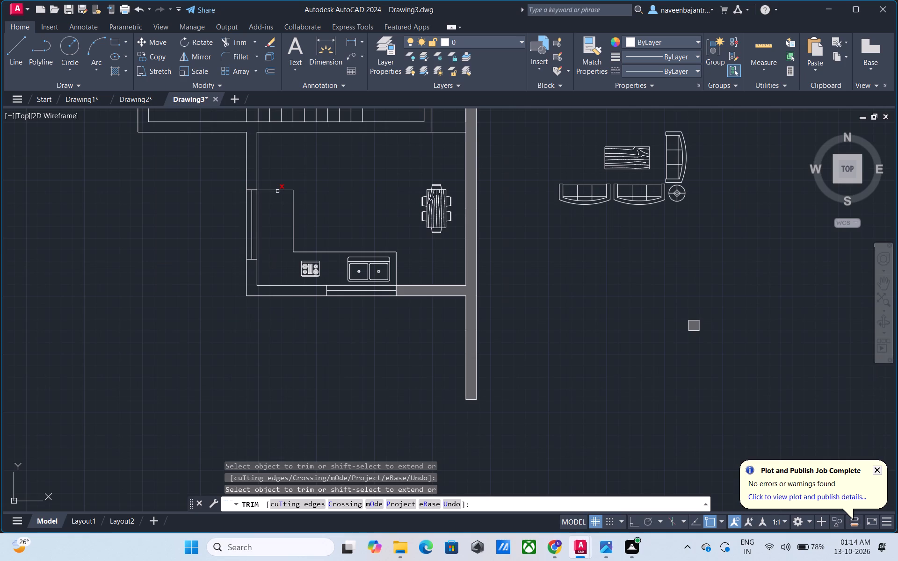
{"action": "left_click", "coordinate": [277, 191]}
{"action": "left_click", "coordinate": [293, 212]}
{"action": "left_click", "coordinate": [308, 253]}
{"action": "scroll", "coordinate": [395, 257], "scroll_direction": "up", "scroll_amount": 2}
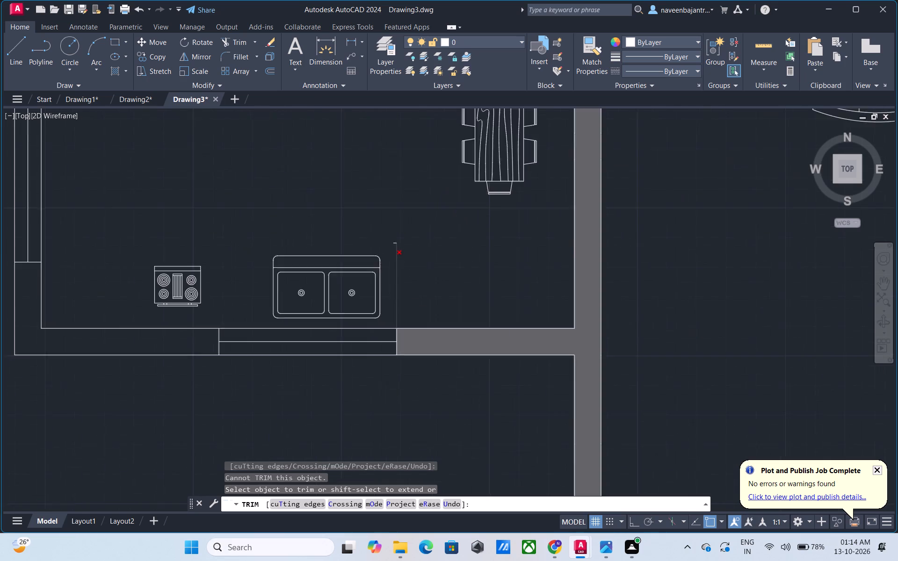
{"action": "scroll", "coordinate": [395, 257], "scroll_direction": "up", "scroll_amount": 2}
{"action": "left_click", "coordinate": [393, 220]}
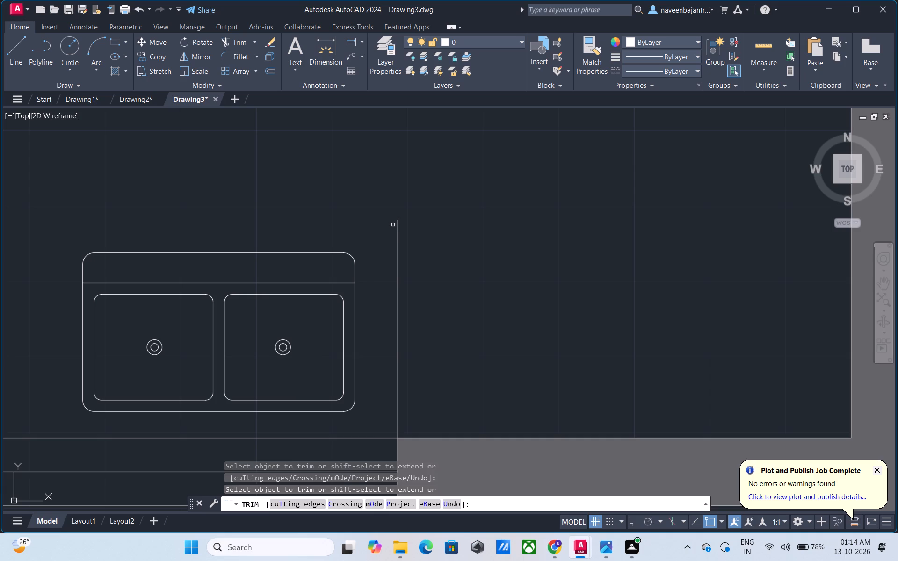
{"action": "left_click", "coordinate": [398, 243]}
Trim away the line north of the long hatched wall and the kitchen's north wall line between the staircase room and that wall.
{"action": "scroll", "coordinate": [398, 243], "scroll_direction": "down", "scroll_amount": 3}
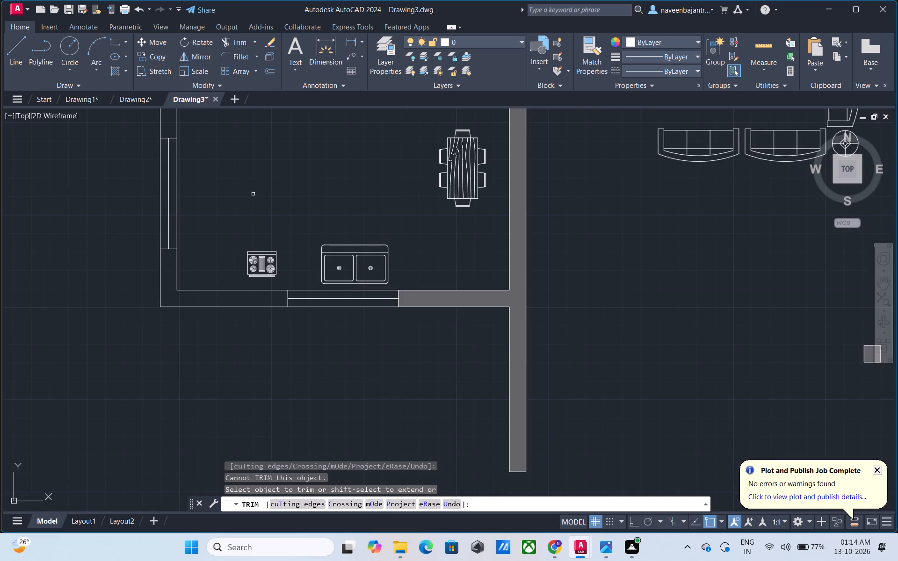
{"action": "scroll", "coordinate": [253, 194], "scroll_direction": "down", "scroll_amount": 1}
{"action": "middle_click_drag", "start_coordinate": [250, 180], "coordinate": [324, 295]}
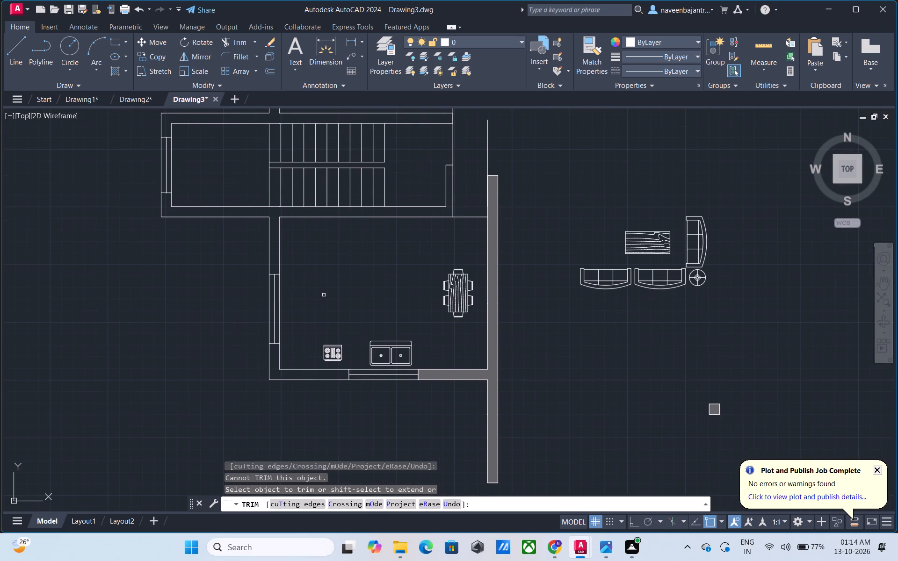
{"action": "left_click", "coordinate": [486, 159]}
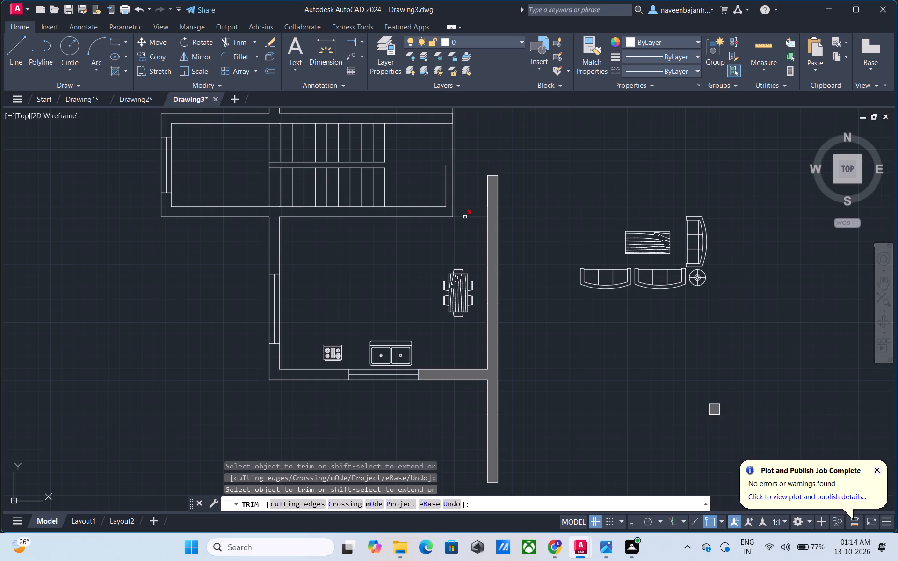
{"action": "left_click", "coordinate": [465, 217]}
Trim away the window in the bedroom's west wall: its outer, inner and middle lines and its north end line.
{"action": "scroll", "coordinate": [465, 217], "scroll_direction": "down", "scroll_amount": 2}
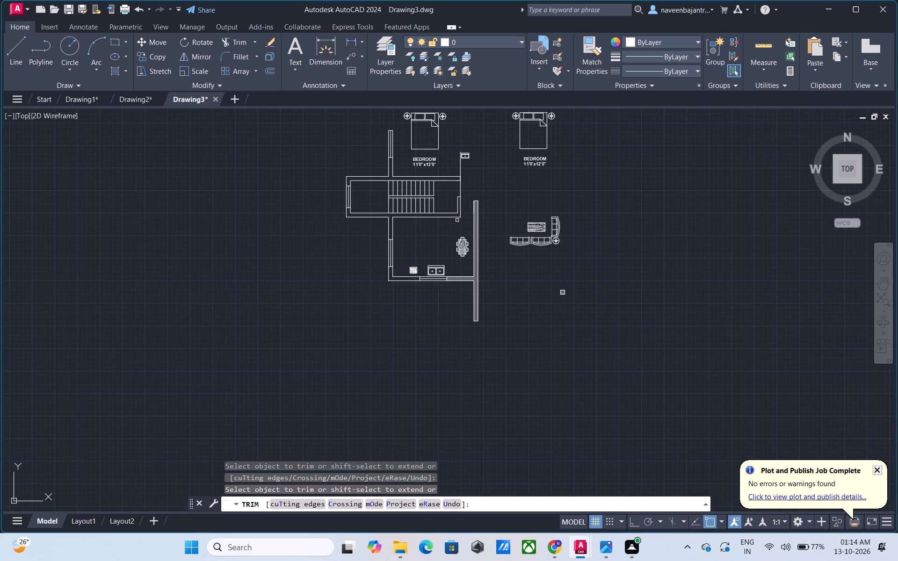
{"action": "middle_click_drag", "start_coordinate": [414, 226], "coordinate": [445, 333]}
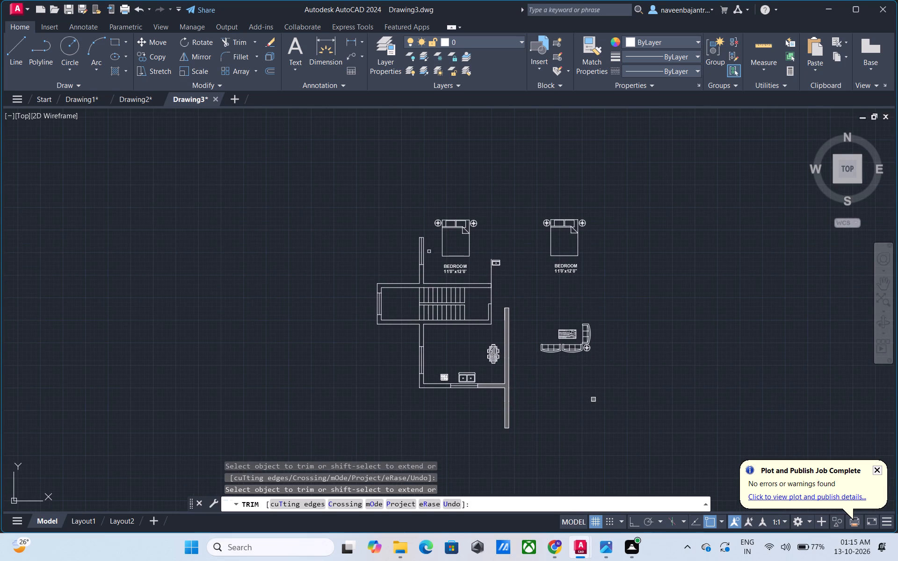
{"action": "scroll", "coordinate": [417, 248], "scroll_direction": "up", "scroll_amount": 3}
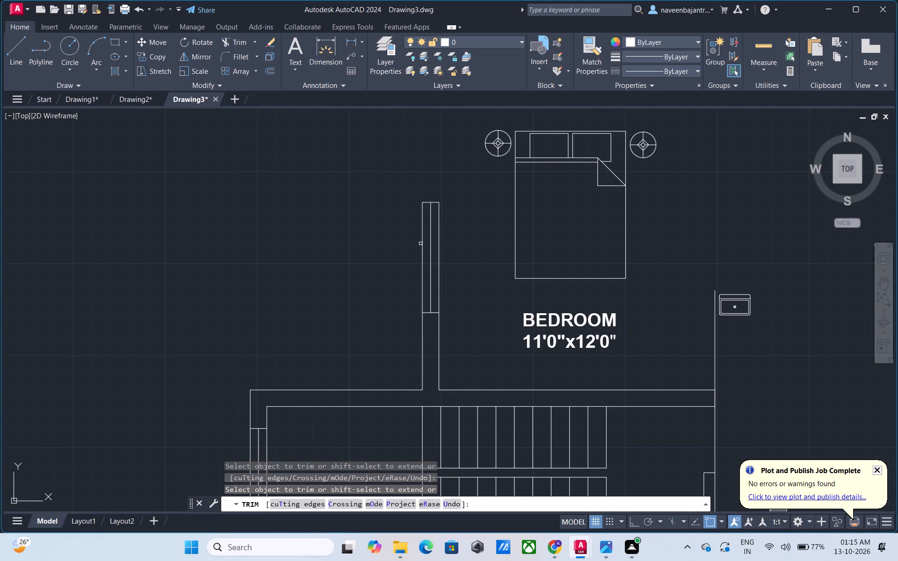
{"action": "left_click", "coordinate": [422, 242]}
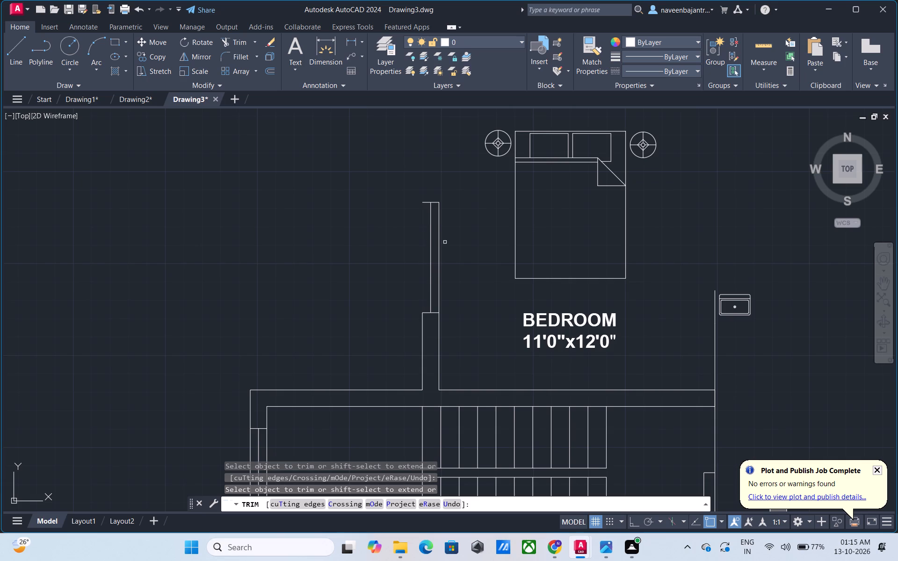
{"action": "left_click", "coordinate": [440, 248]}
{"action": "left_click", "coordinate": [439, 201]}
{"action": "left_click", "coordinate": [426, 201]}
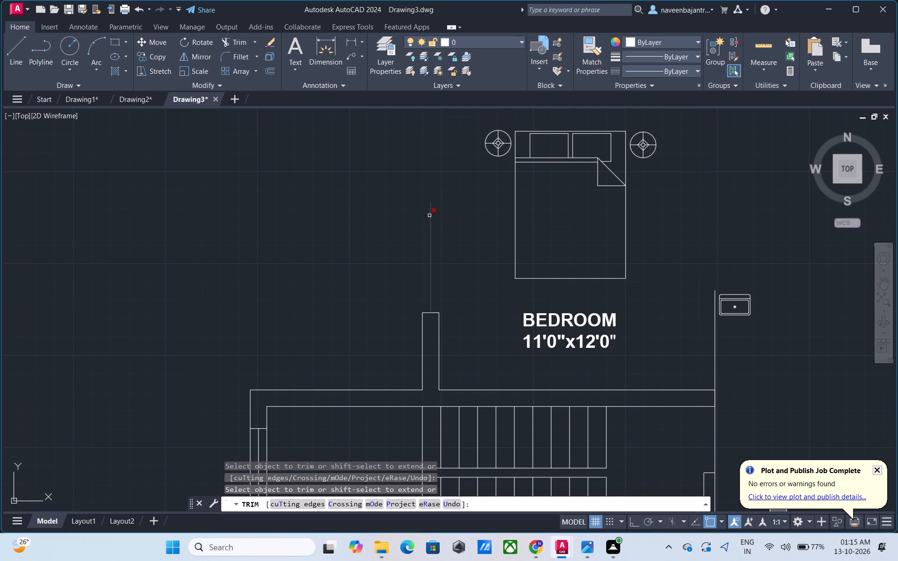
{"action": "left_click", "coordinate": [430, 217]}
Trim away the bedroom's east wall line beside the washbasin and the wall stub below the removed west window.
{"action": "middle_click_drag", "start_coordinate": [430, 277], "coordinate": [442, 238]}
{"action": "scroll", "coordinate": [442, 238], "scroll_direction": "up", "scroll_amount": 1}
{"action": "scroll", "coordinate": [721, 306], "scroll_direction": "down", "scroll_amount": 1}
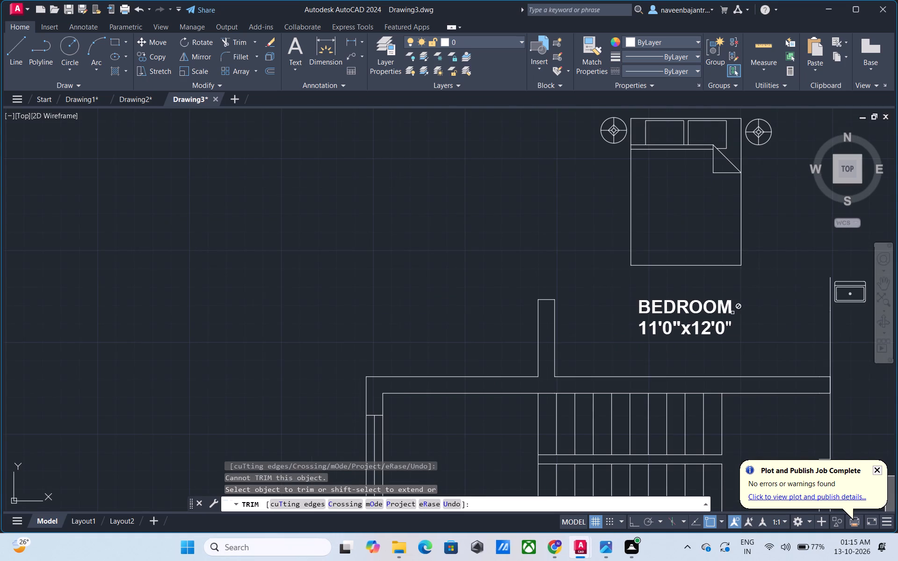
{"action": "middle_click_drag", "start_coordinate": [755, 317], "coordinate": [585, 259]}
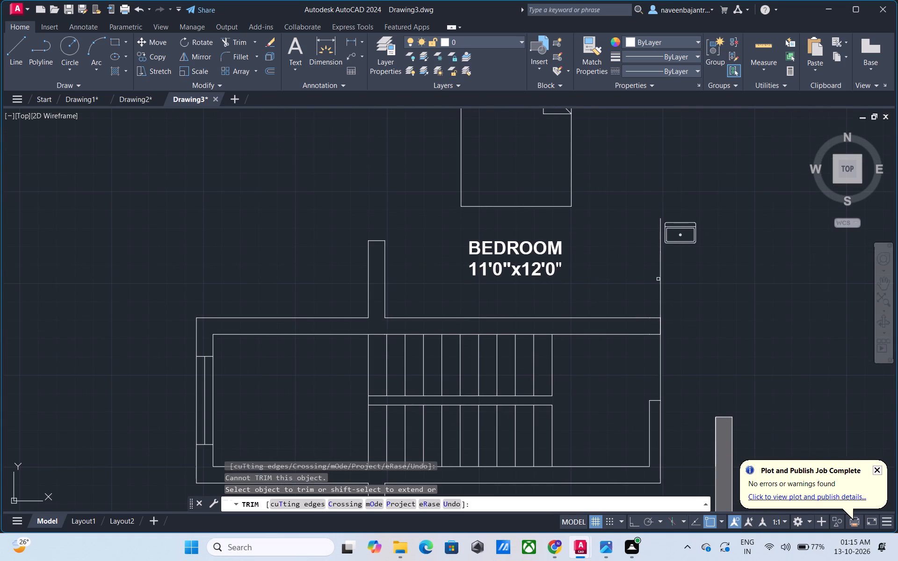
{"action": "left_click", "coordinate": [659, 279]}
{"action": "left_click", "coordinate": [661, 252]}
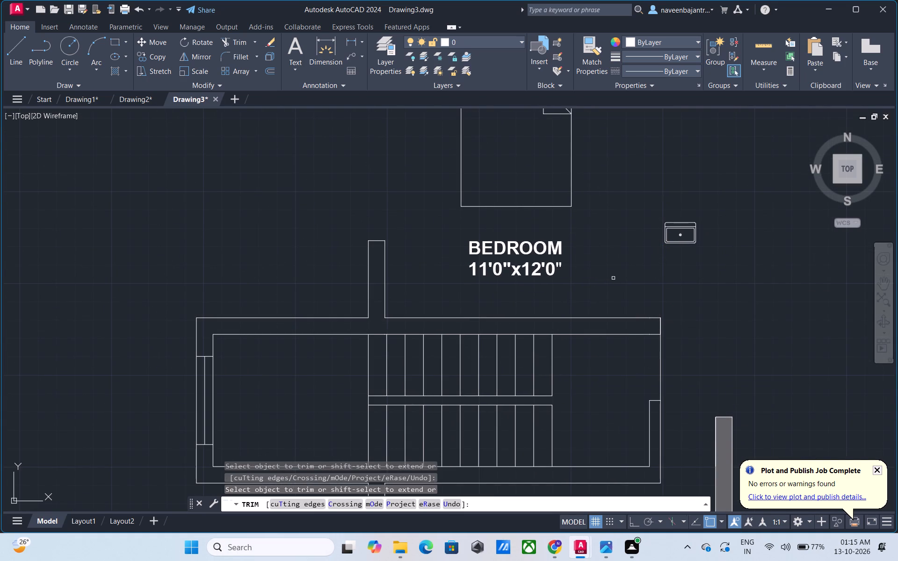
{"action": "left_click", "coordinate": [384, 277]}
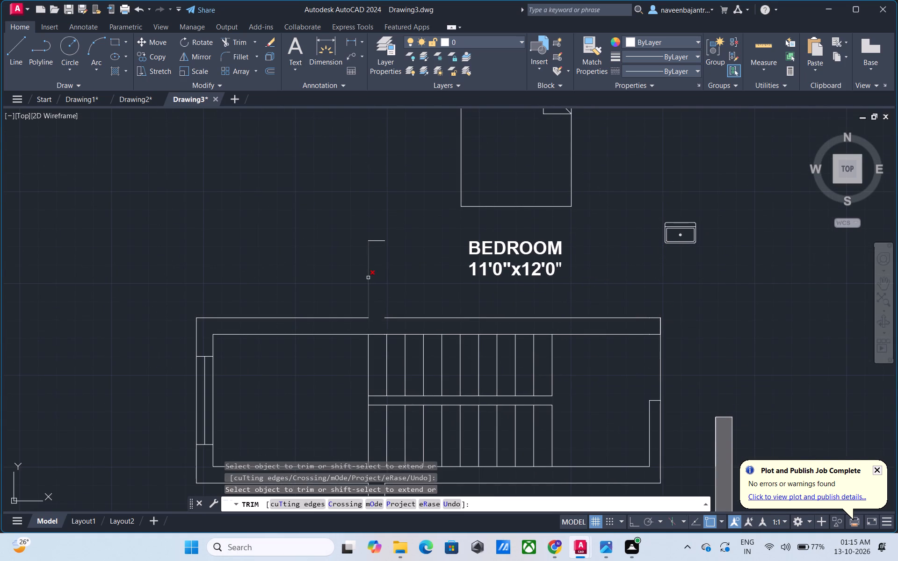
{"action": "left_click", "coordinate": [368, 278]}
{"action": "left_click", "coordinate": [372, 241]}
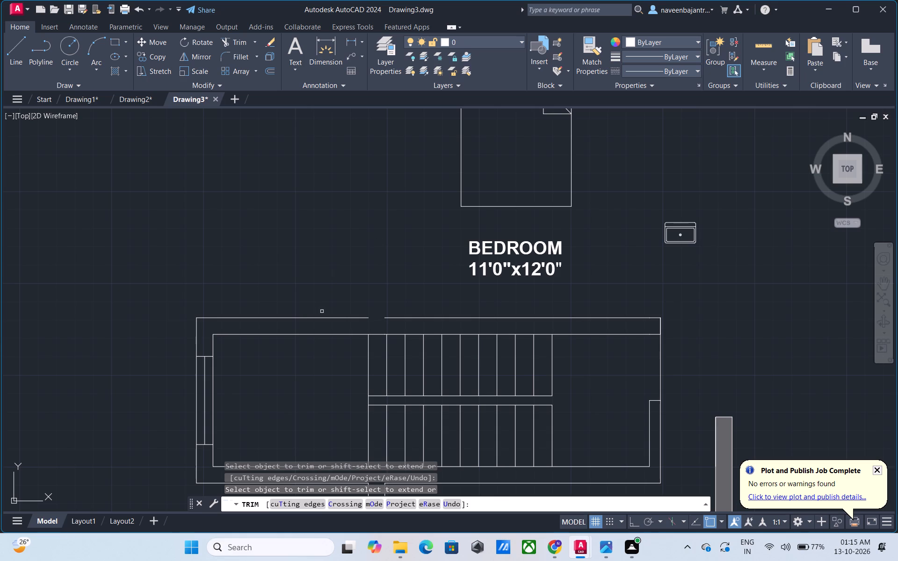
Trim away the staircase room's outer north wall line and the short wall pieces at its northeast and northwest corners.
{"action": "left_click", "coordinate": [322, 316]}
{"action": "left_click", "coordinate": [391, 317]}
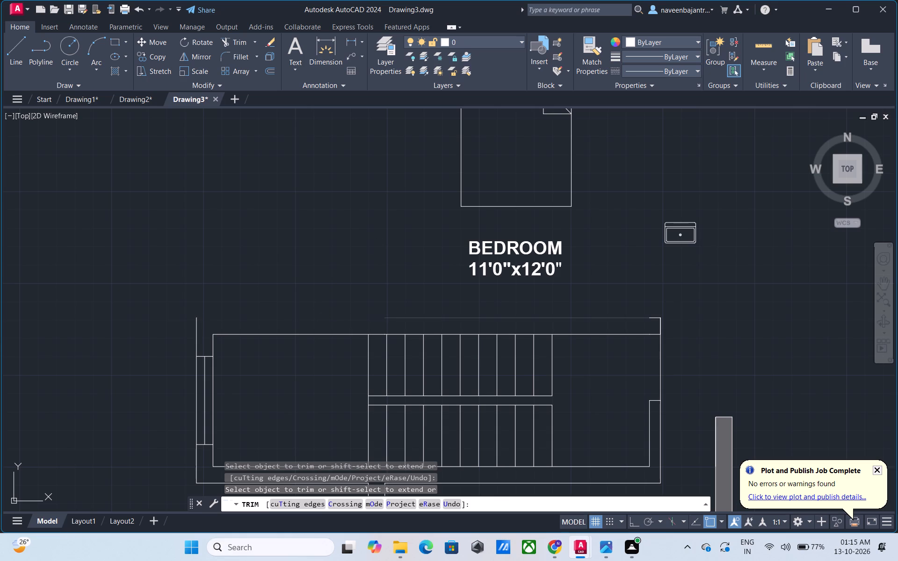
{"action": "left_click", "coordinate": [648, 318]}
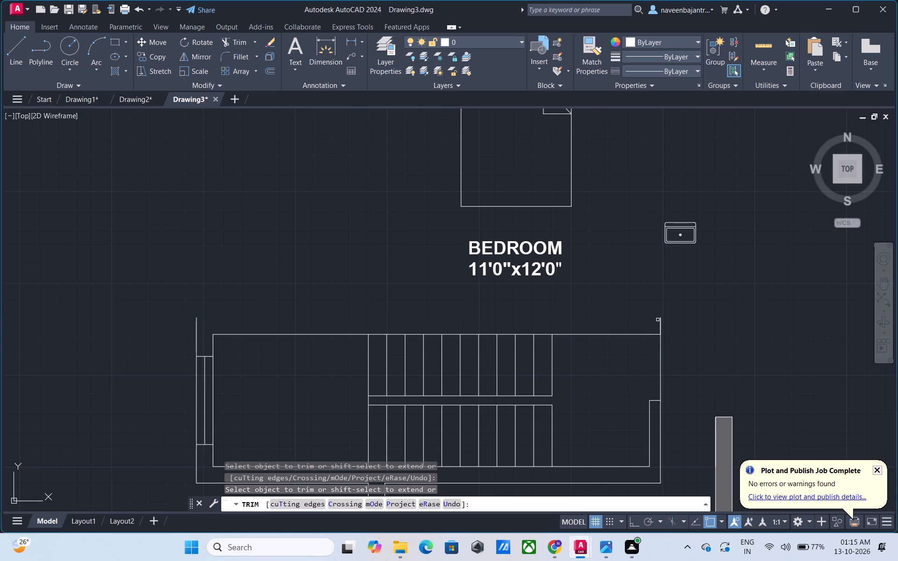
{"action": "left_click", "coordinate": [659, 322]}
{"action": "left_click", "coordinate": [661, 323]}
{"action": "left_click", "coordinate": [195, 327]}
Trim away the window in the staircase room's west wall: its outer and middle lines and both end lines.
{"action": "middle_click_drag", "start_coordinate": [239, 398], "coordinate": [271, 300]}
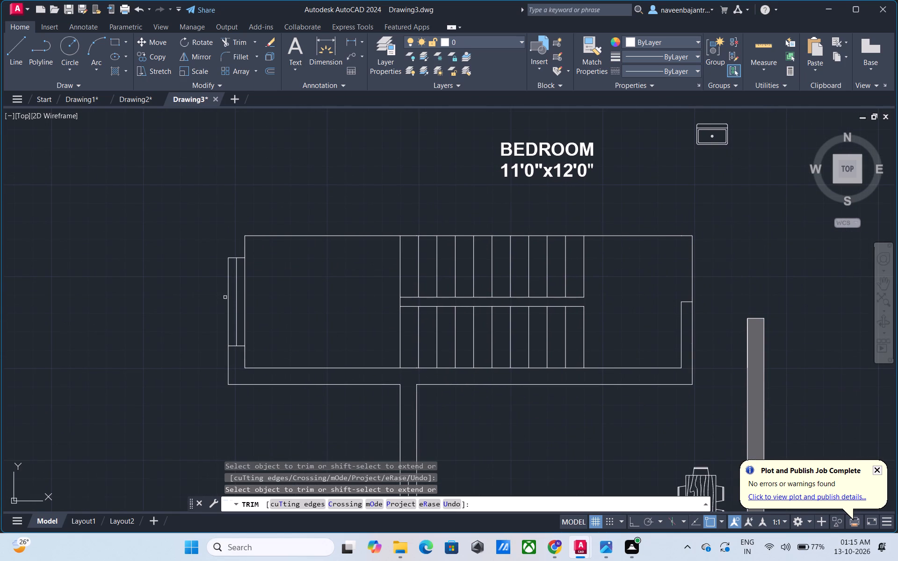
{"action": "left_click", "coordinate": [227, 295]}
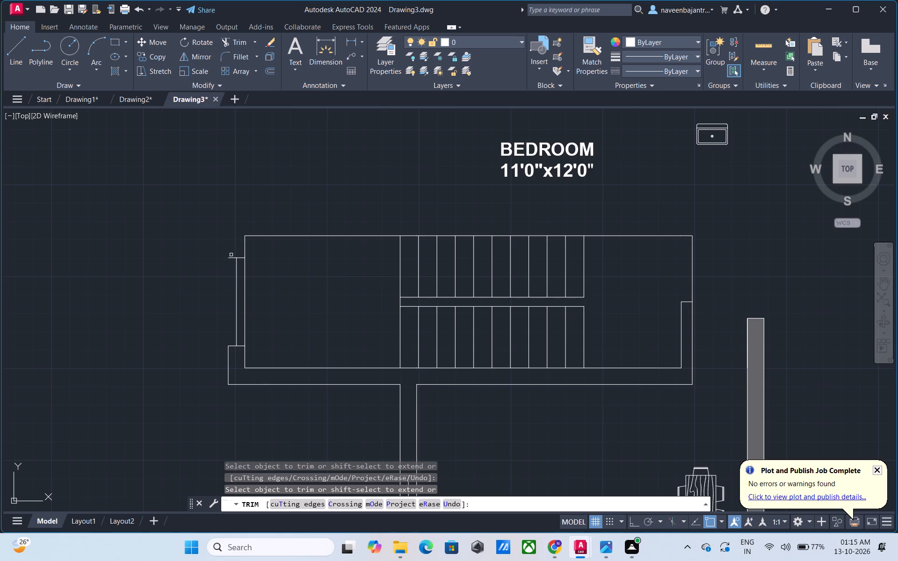
{"action": "left_click", "coordinate": [231, 258]}
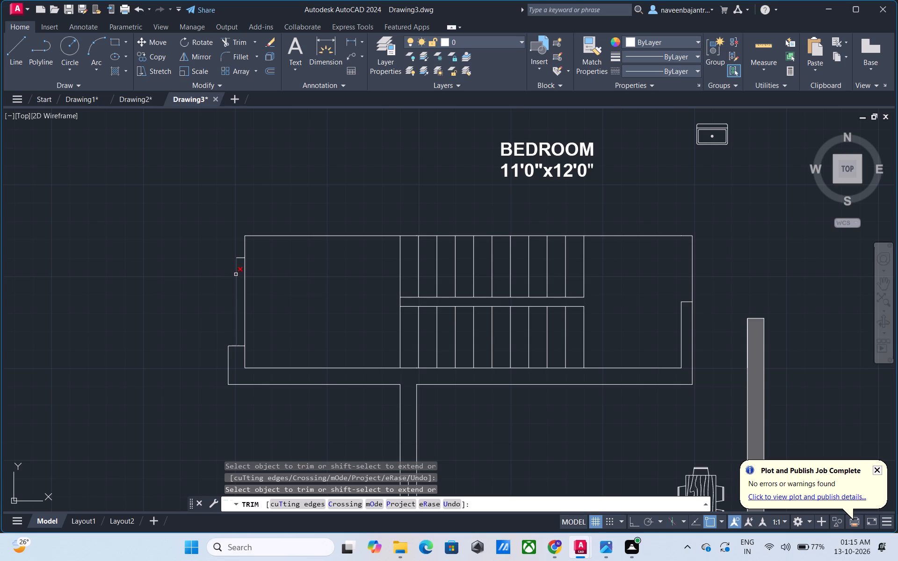
{"action": "left_click", "coordinate": [236, 274]}
{"action": "left_click", "coordinate": [238, 259]}
{"action": "left_click", "coordinate": [235, 347]}
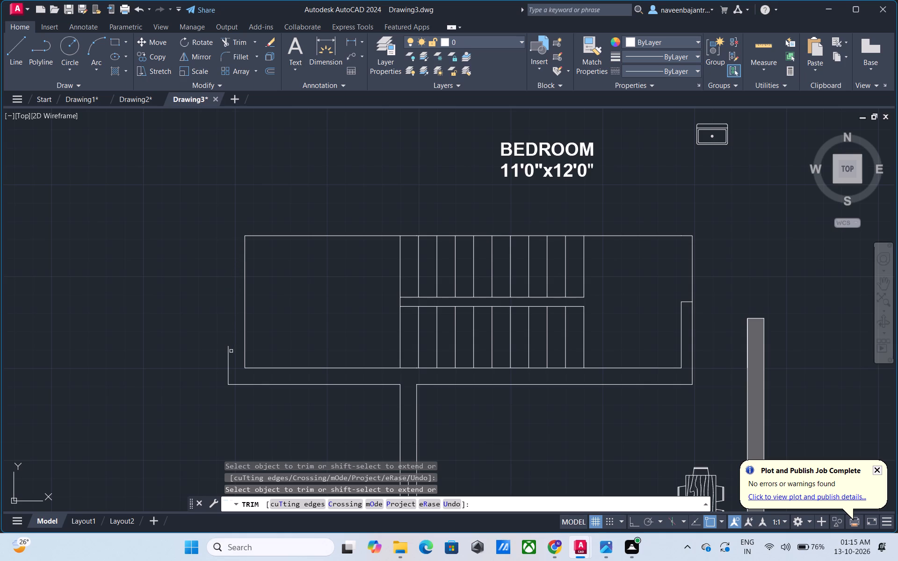
Trim away the staircase room's outer wall lines at the southwest corner and its inner west wall line.
{"action": "left_click", "coordinate": [229, 352]}
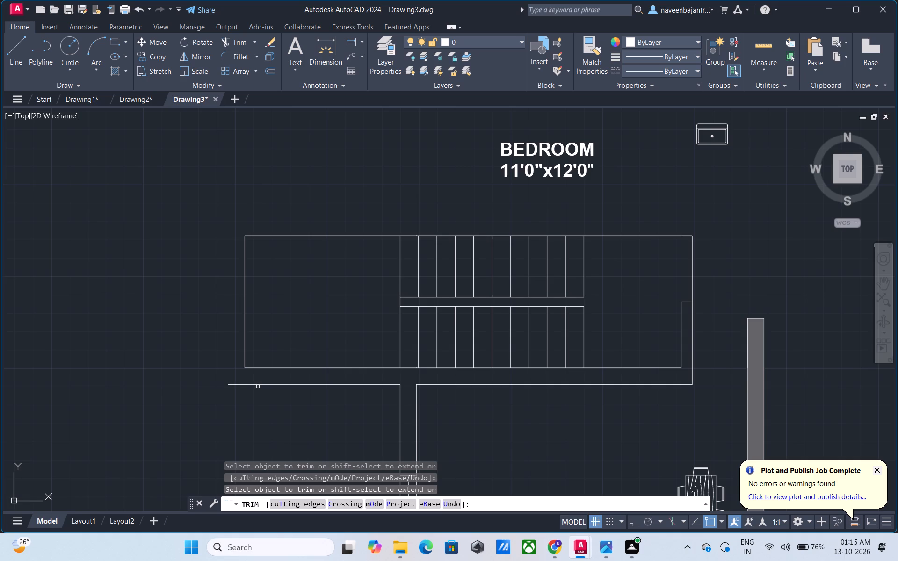
{"action": "left_click", "coordinate": [258, 385]}
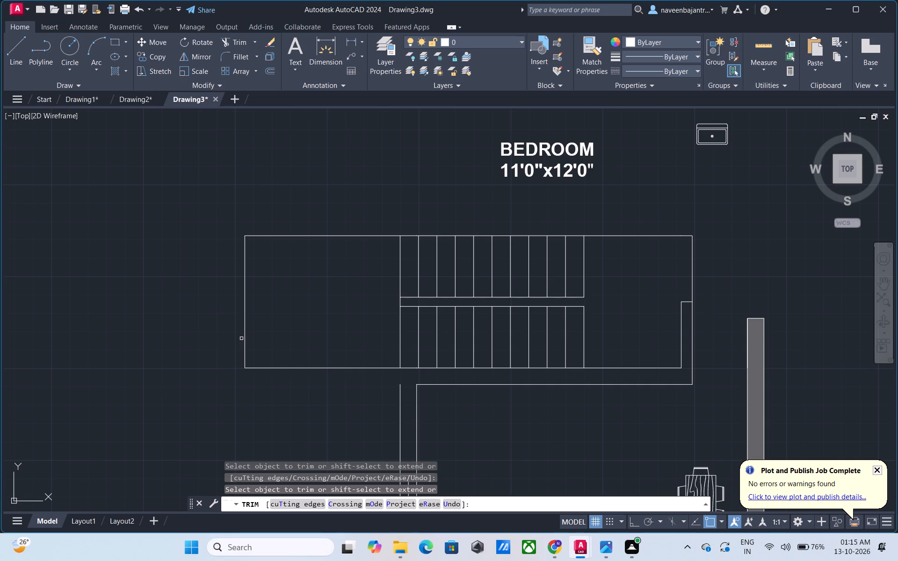
{"action": "left_click", "coordinate": [244, 334]}
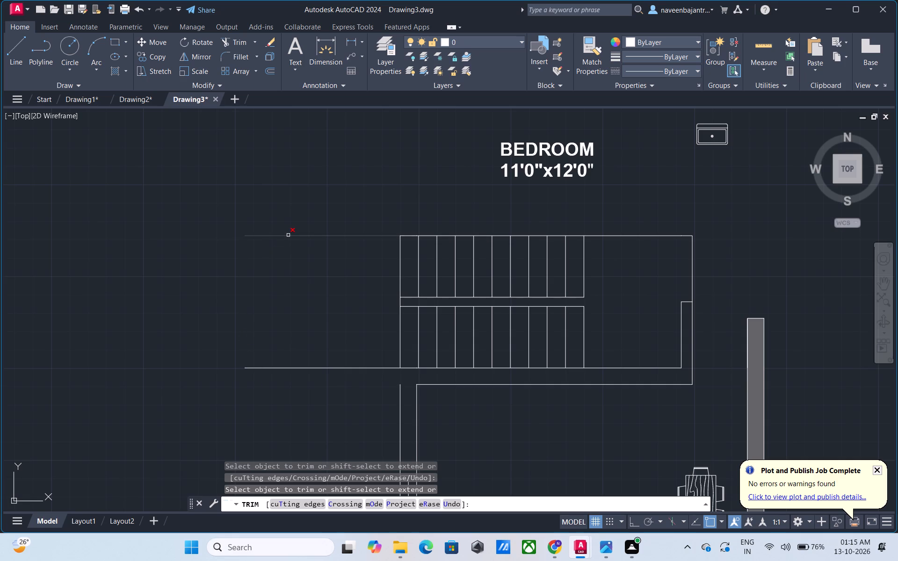
Trim away the wall lines extending west of the stairs and both west wall lines between the stairs and the kitchen's west window.
{"action": "left_click", "coordinate": [288, 235]}
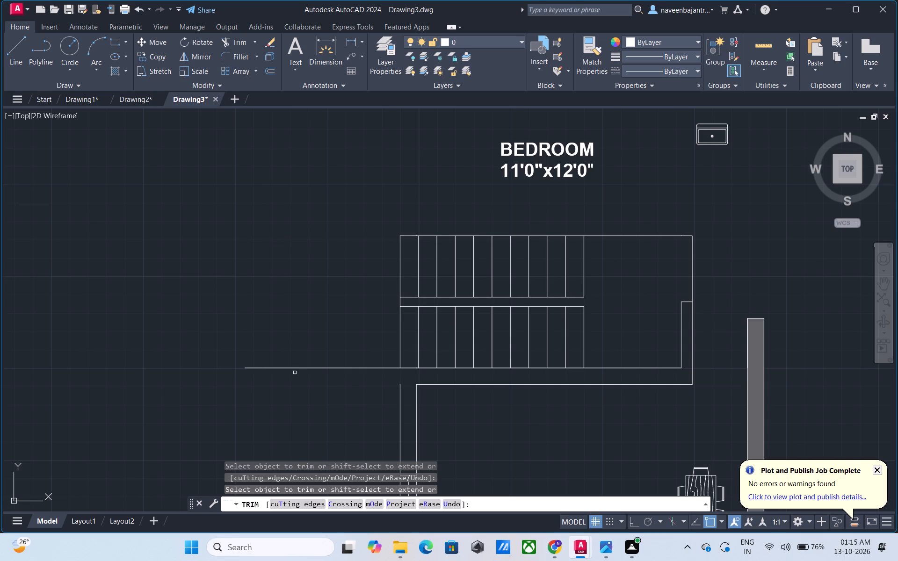
{"action": "left_click", "coordinate": [297, 369]}
{"action": "scroll", "coordinate": [390, 388], "scroll_direction": "down", "scroll_amount": 1}
{"action": "middle_click_drag", "start_coordinate": [481, 431], "coordinate": [435, 324]}
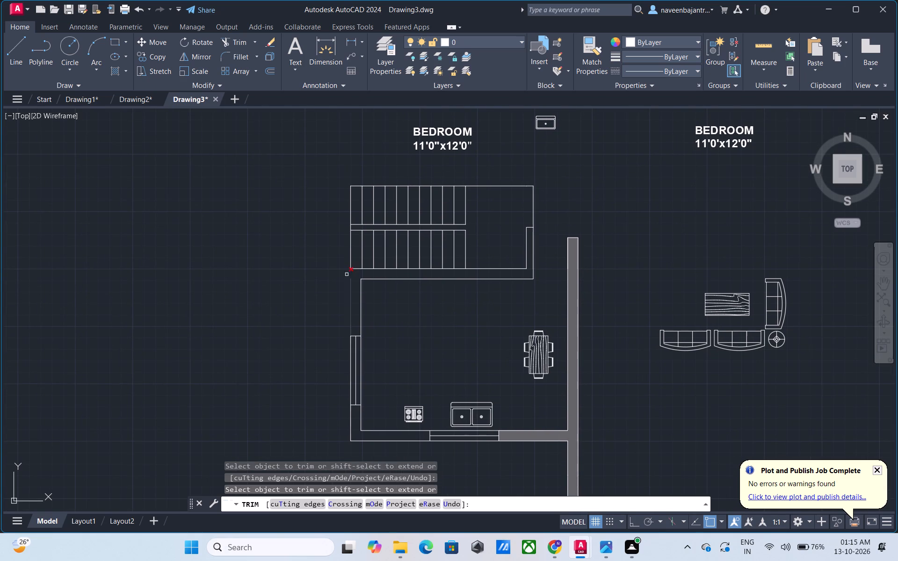
{"action": "left_click", "coordinate": [351, 285]}
{"action": "left_click", "coordinate": [360, 292]}
Trim away the staircase room's remaining south and east wall lines and the landing outline east of the steps.
{"action": "left_click", "coordinate": [397, 280]}
{"action": "left_click", "coordinate": [533, 268]}
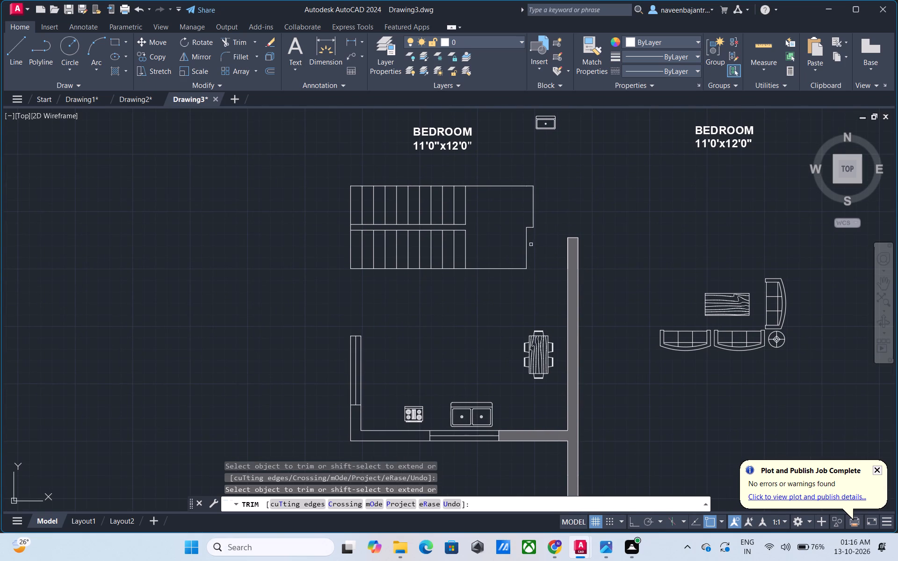
{"action": "left_click", "coordinate": [528, 246]}
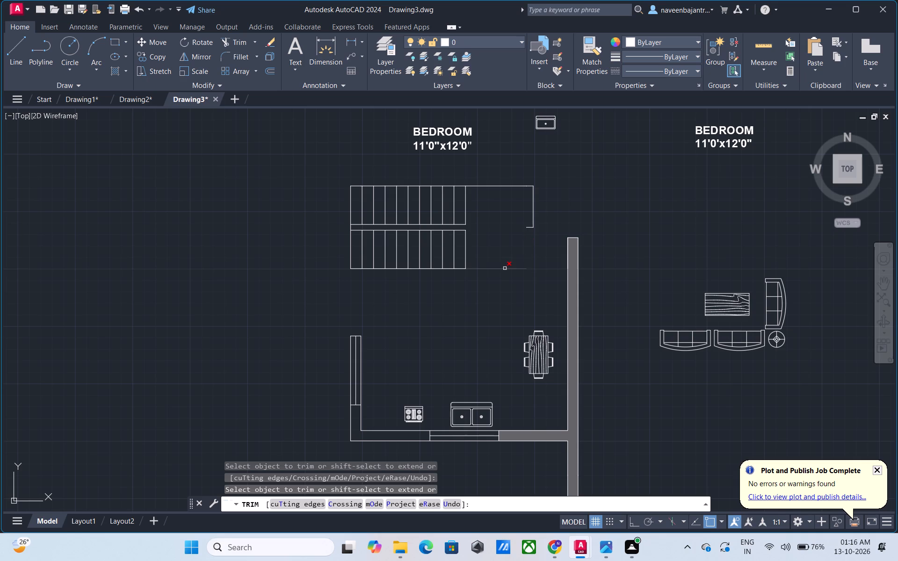
{"action": "left_click", "coordinate": [505, 268]}
{"action": "left_click", "coordinate": [531, 228]}
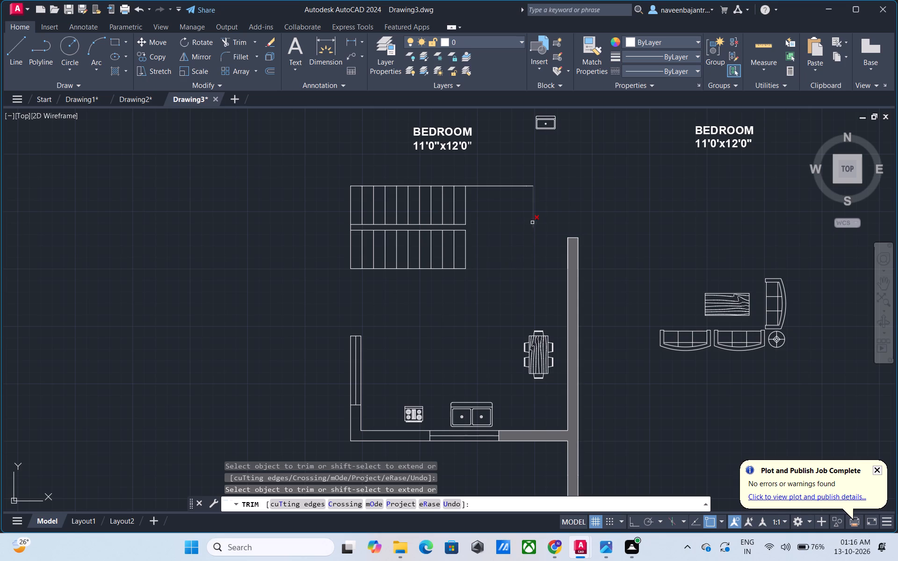
{"action": "left_click", "coordinate": [533, 222]}
{"action": "left_click", "coordinate": [486, 187]}
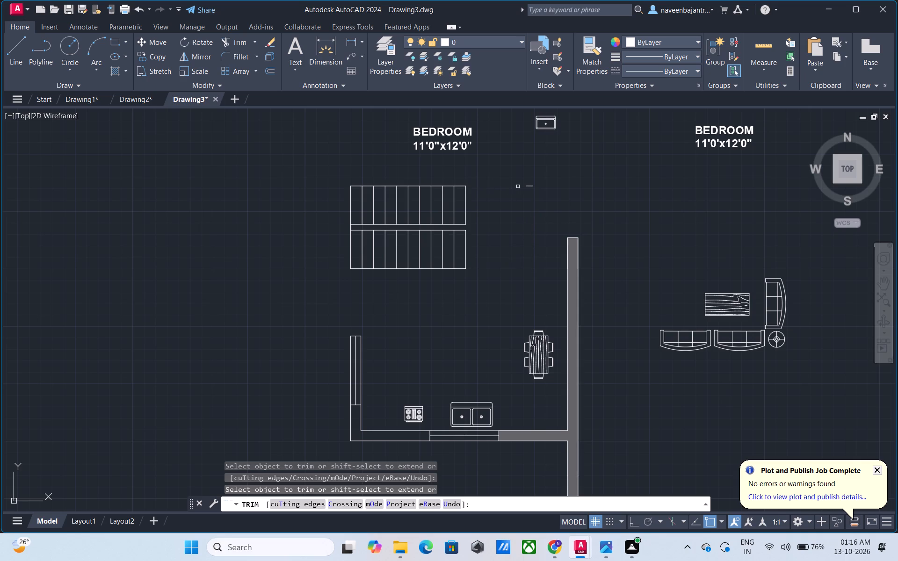
{"action": "left_click", "coordinate": [526, 187]}
Trim away the facing inner edge lines of both stair flights across the five westernmost treads.
{"action": "scroll", "coordinate": [371, 230], "scroll_direction": "up", "scroll_amount": 1}
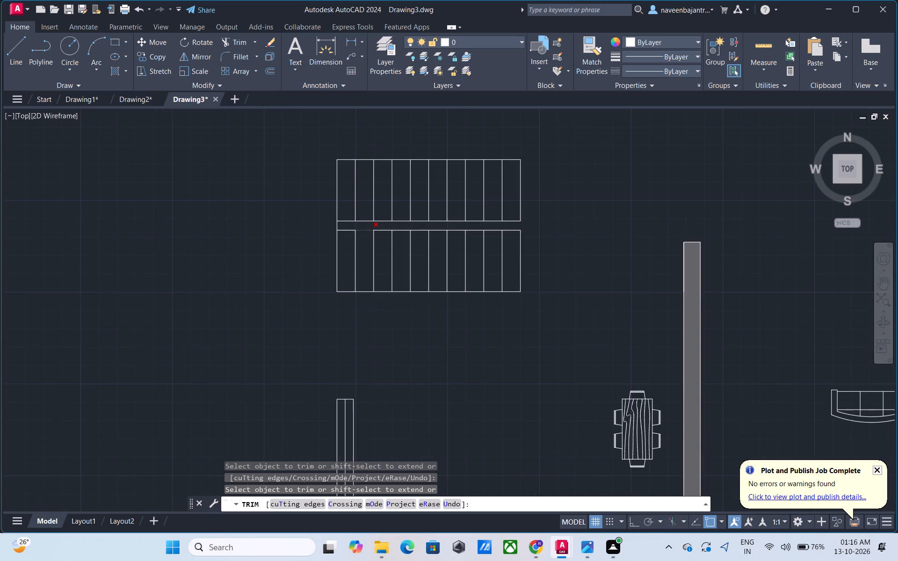
{"action": "scroll", "coordinate": [371, 230], "scroll_direction": "up", "scroll_amount": 1}
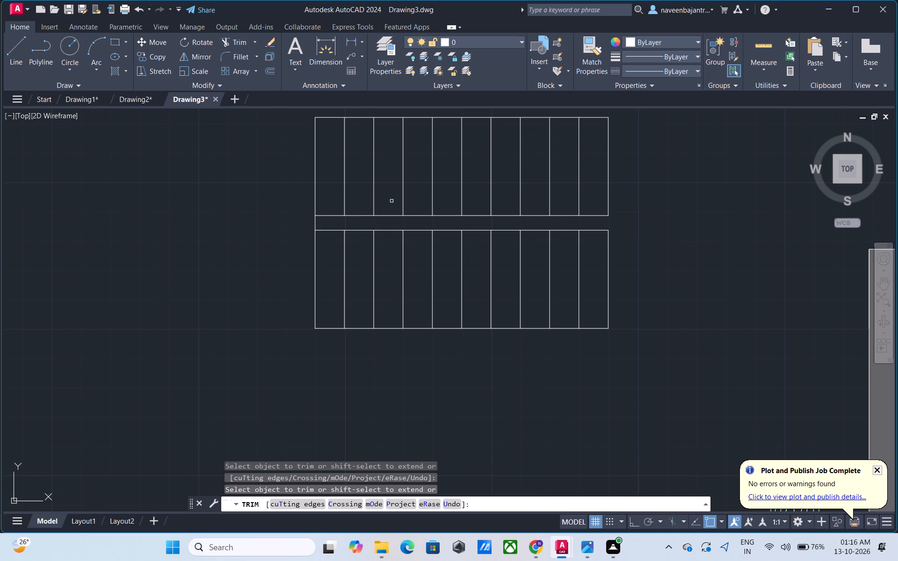
{"action": "left_click", "coordinate": [332, 217]}
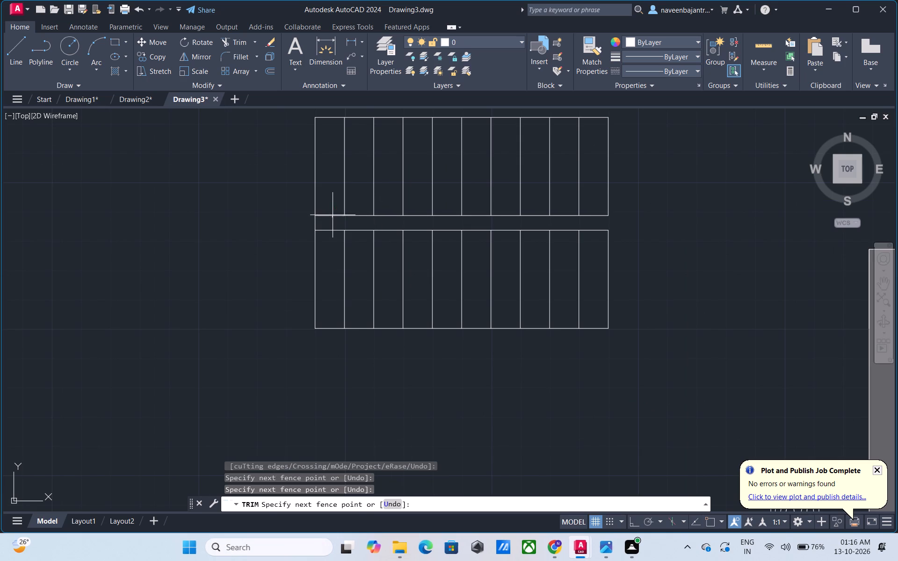
{"action": "left_click", "coordinate": [333, 212]}
{"action": "left_click", "coordinate": [333, 230]}
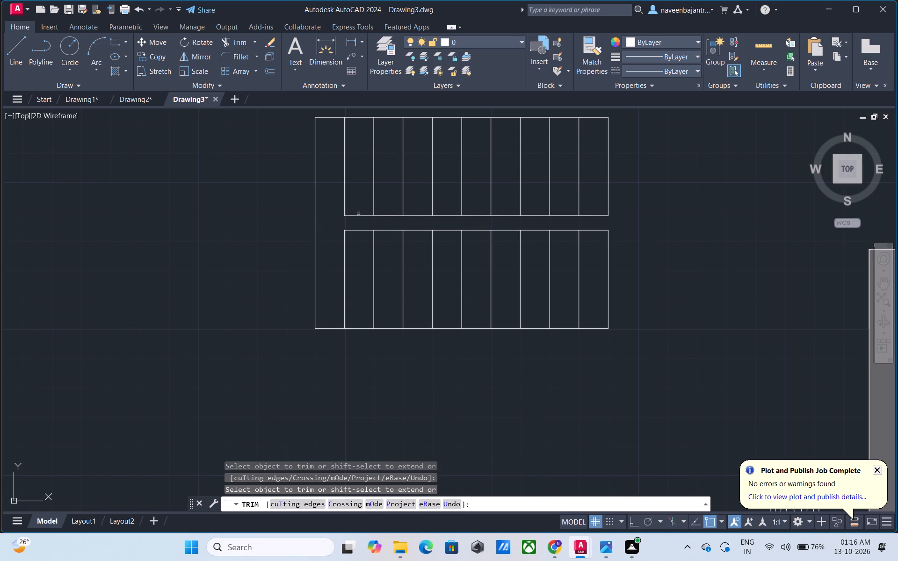
{"action": "left_click", "coordinate": [358, 215]}
{"action": "left_click", "coordinate": [358, 230]}
{"action": "left_click", "coordinate": [391, 217]}
{"action": "left_click", "coordinate": [390, 230]}
{"action": "left_click", "coordinate": [417, 216]}
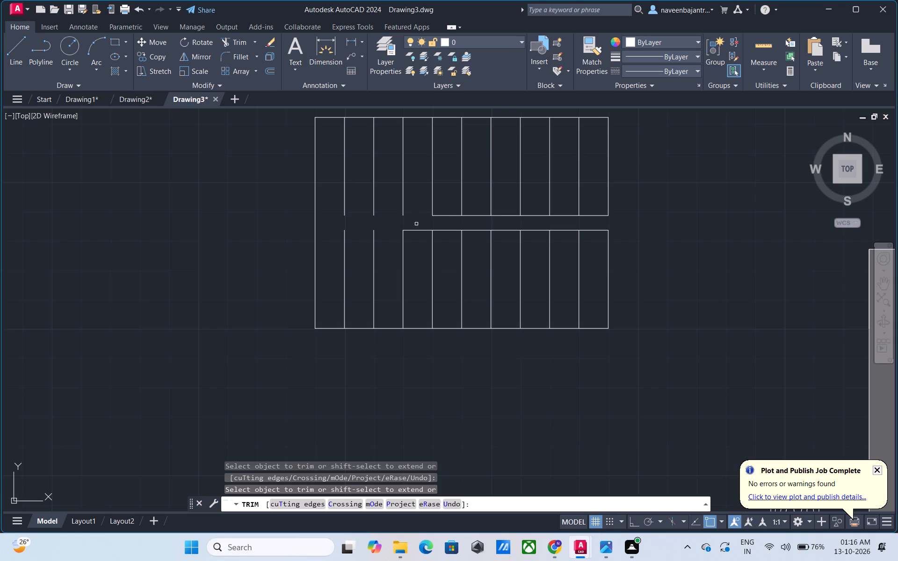
{"action": "left_click", "coordinate": [415, 230]}
{"action": "left_click", "coordinate": [451, 215]}
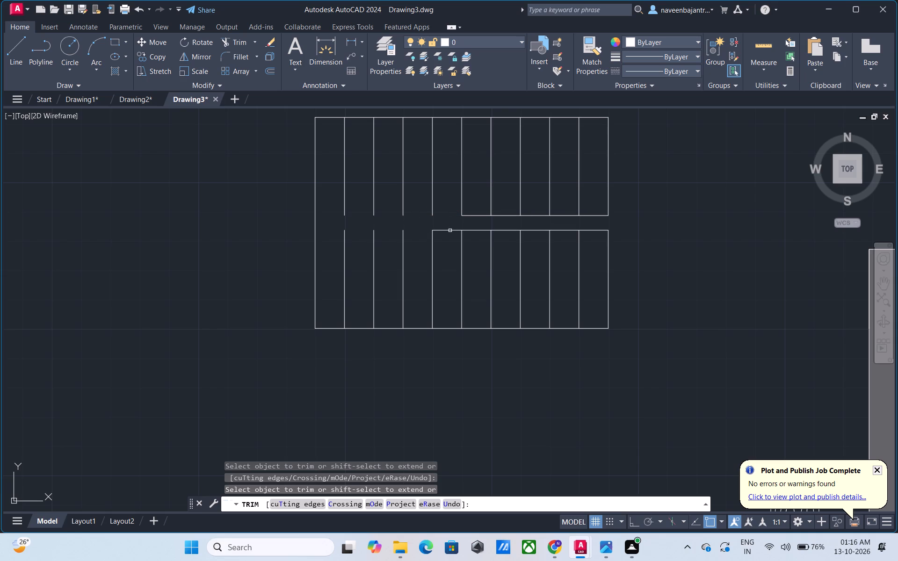
{"action": "left_click", "coordinate": [450, 231]}
Trim away the facing inner edge lines of both stair flights across the five easternmost treads.
{"action": "left_click", "coordinate": [472, 216]}
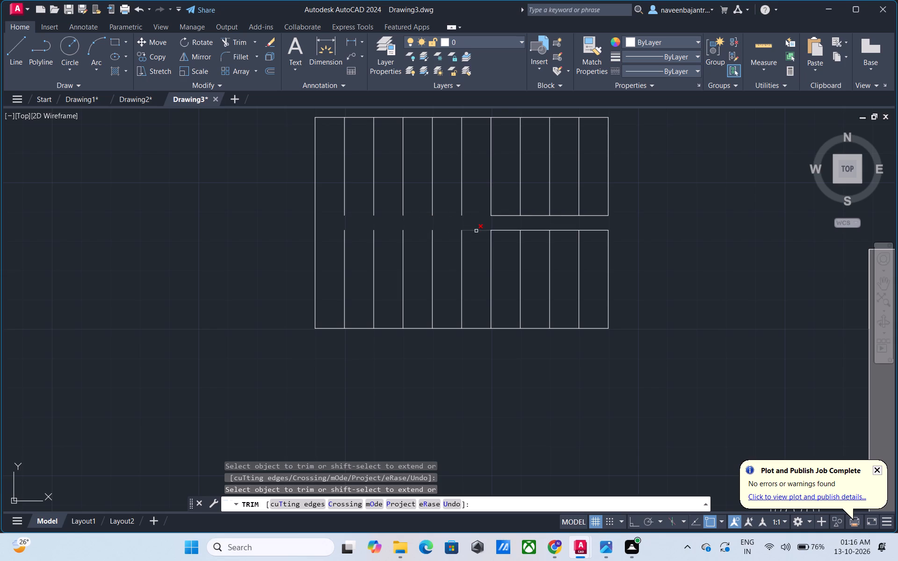
{"action": "left_click", "coordinate": [476, 231]}
{"action": "left_click", "coordinate": [507, 216]}
{"action": "left_click", "coordinate": [506, 230]}
{"action": "left_click", "coordinate": [532, 216]}
{"action": "left_click", "coordinate": [534, 231]}
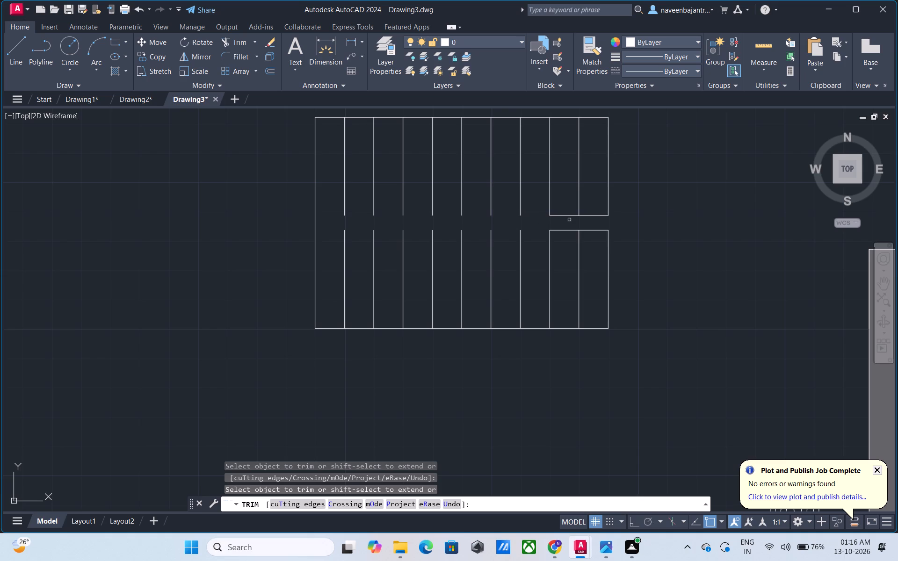
{"action": "left_click", "coordinate": [570, 216]}
{"action": "left_click", "coordinate": [563, 230]}
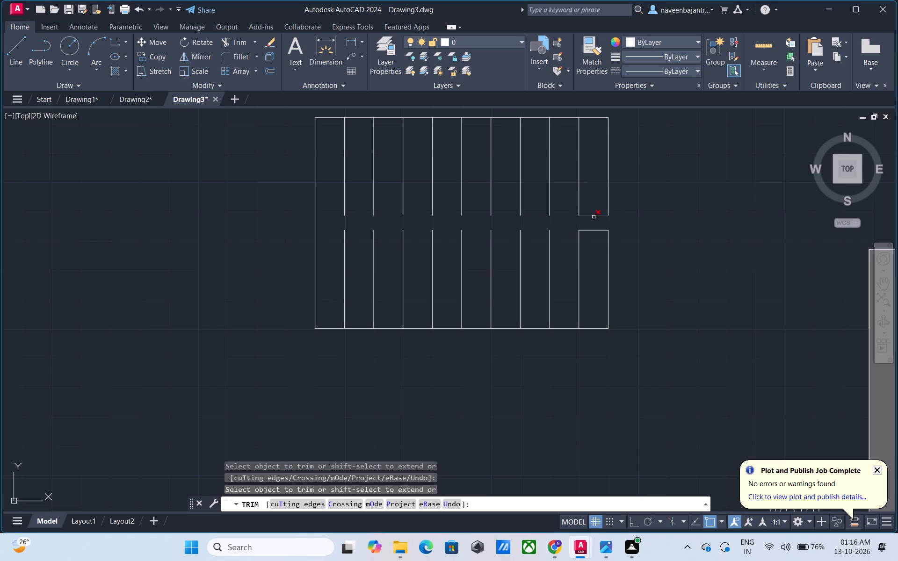
{"action": "left_click", "coordinate": [594, 216]}
{"action": "left_click", "coordinate": [593, 230]}
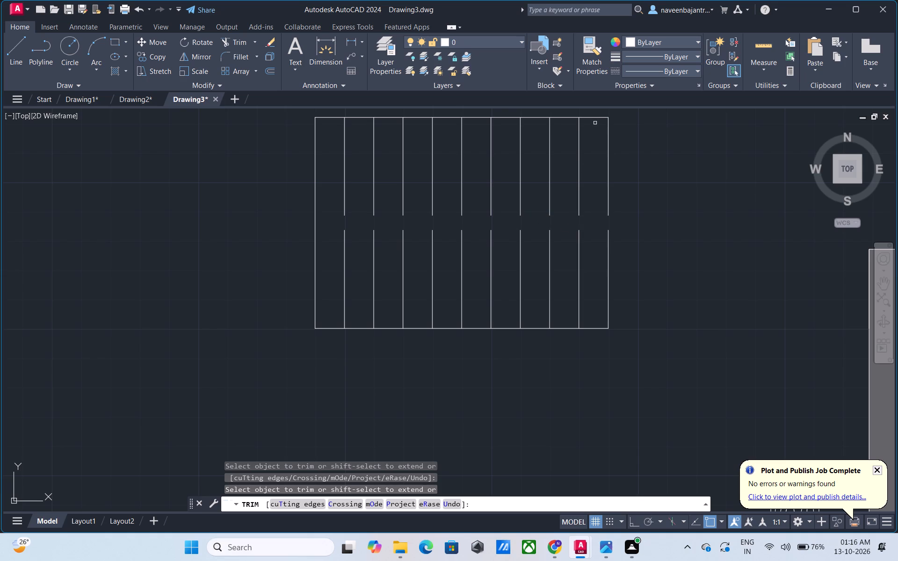
Trim away the easternmost piece of the north flight's outer edge and the south flight's entire outer edge line.
{"action": "left_click", "coordinate": [594, 116]}
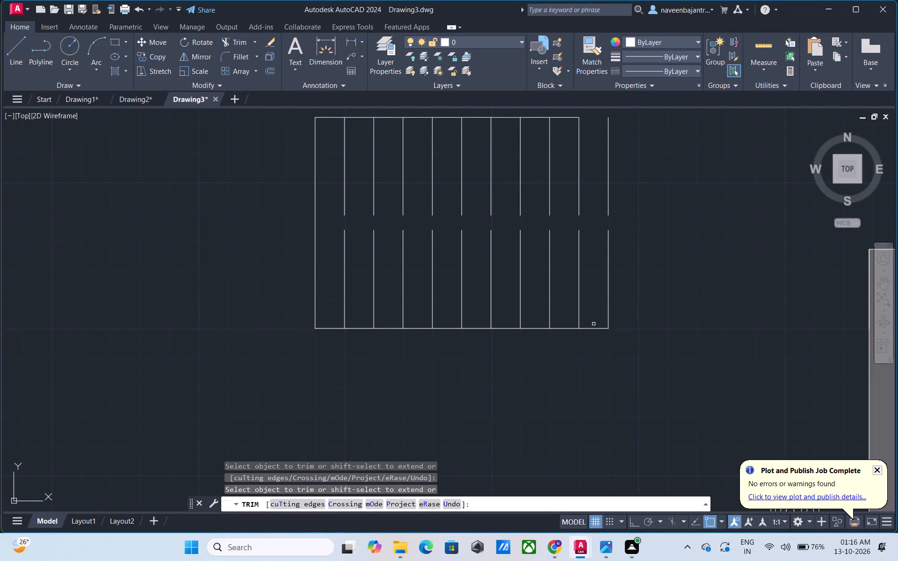
{"action": "left_click", "coordinate": [593, 330]}
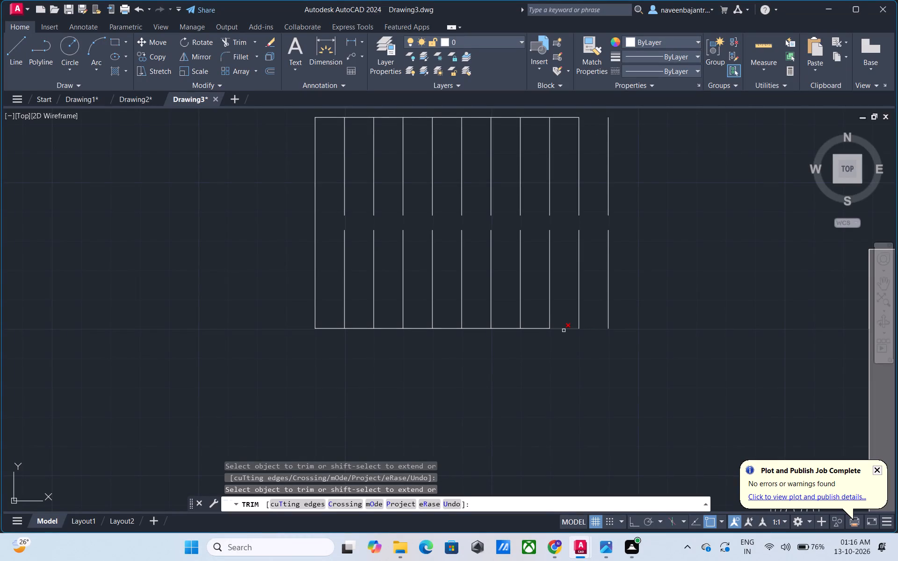
{"action": "left_click", "coordinate": [563, 331]}
{"action": "left_click", "coordinate": [560, 327]}
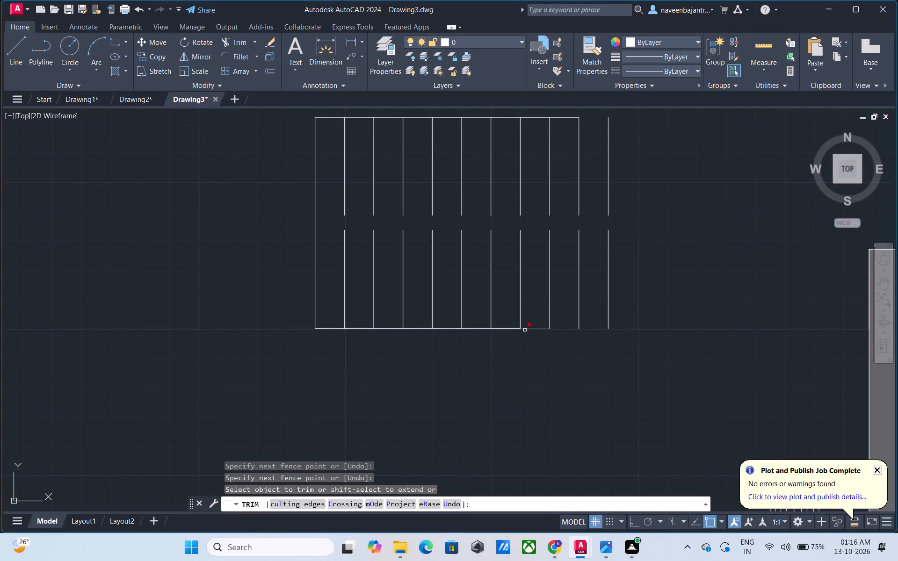
{"action": "left_click", "coordinate": [525, 330]}
{"action": "left_click", "coordinate": [510, 330]}
{"action": "left_click", "coordinate": [467, 328]}
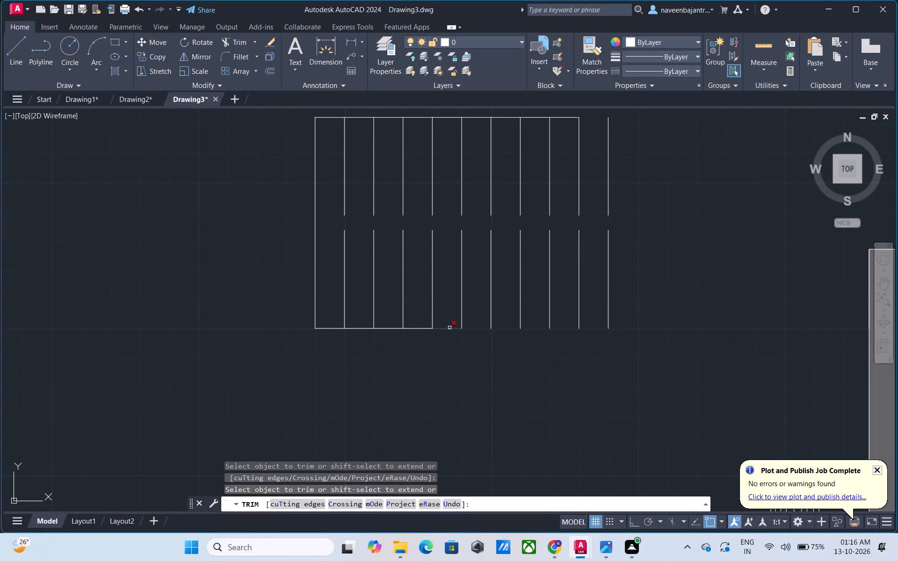
{"action": "left_click", "coordinate": [449, 328]}
{"action": "left_click", "coordinate": [417, 328]}
{"action": "left_click", "coordinate": [384, 328]}
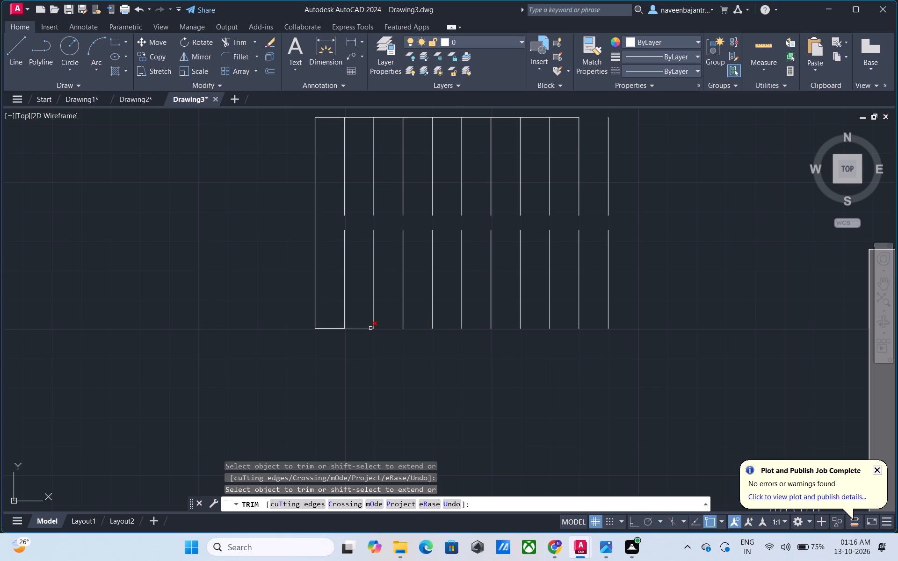
{"action": "left_click", "coordinate": [364, 329]}
{"action": "left_click", "coordinate": [335, 328]}
{"action": "scroll", "coordinate": [340, 325], "scroll_direction": "up", "scroll_amount": 4}
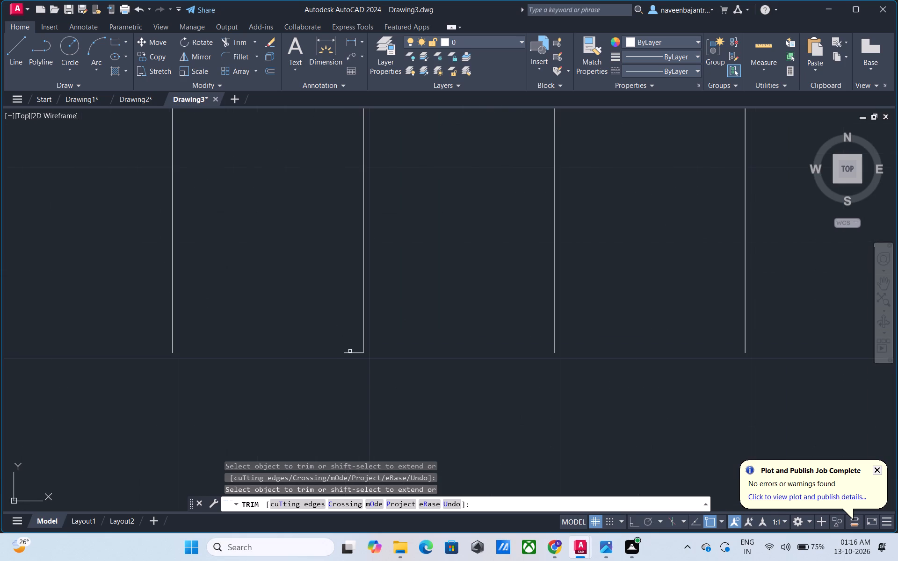
{"action": "left_click", "coordinate": [350, 352]}
Trim away the remaining outer edge line along the north side of the north stair flight, across all of its treads.
{"action": "scroll", "coordinate": [353, 362], "scroll_direction": "down", "scroll_amount": 4}
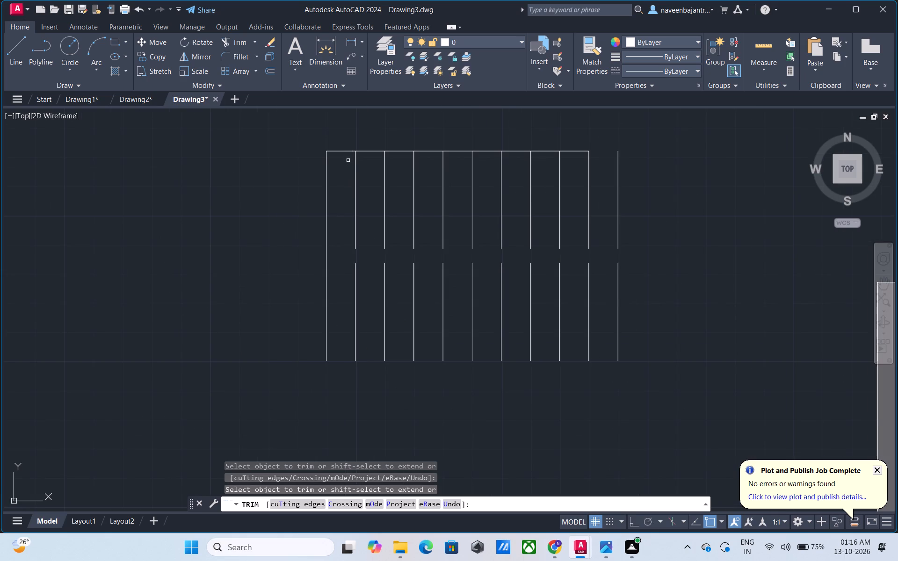
{"action": "left_click", "coordinate": [348, 151]}
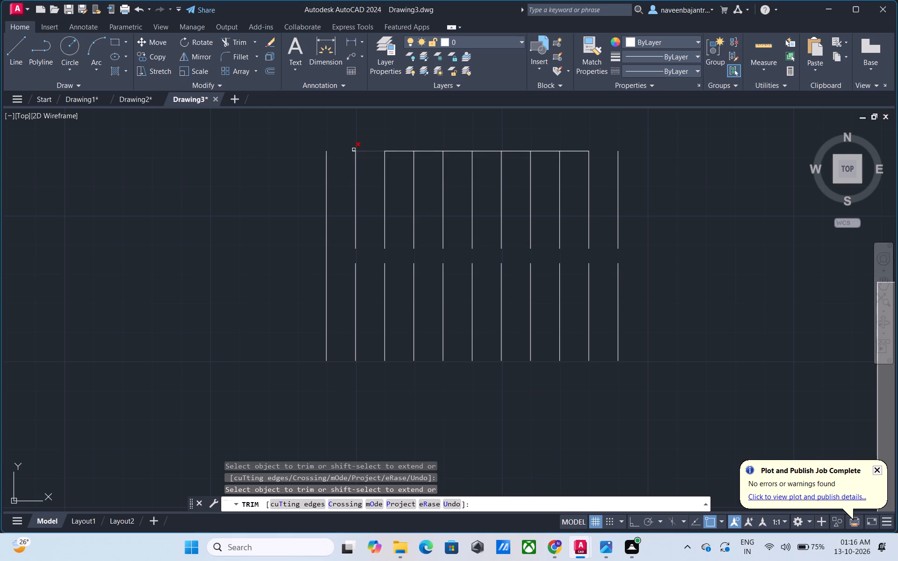
{"action": "scroll", "coordinate": [353, 150], "scroll_direction": "up", "scroll_amount": 4}
{"action": "left_click", "coordinate": [352, 154]}
{"action": "left_click", "coordinate": [388, 157]}
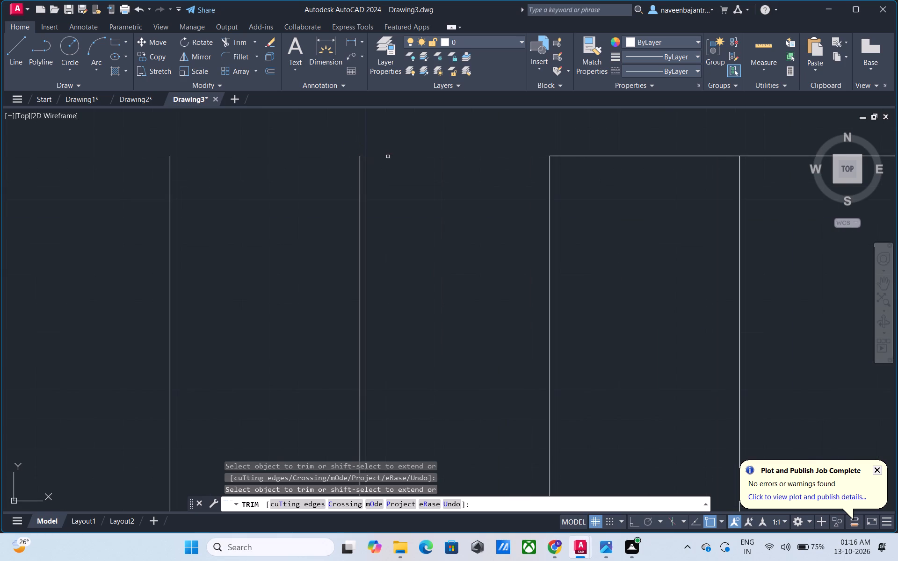
{"action": "scroll", "coordinate": [388, 157], "scroll_direction": "down", "scroll_amount": 2}
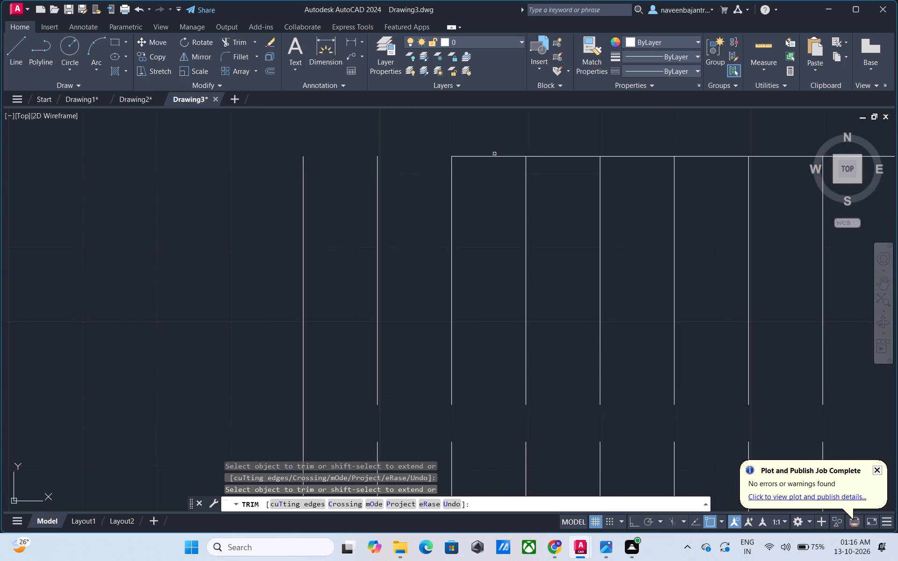
{"action": "left_click", "coordinate": [495, 156]}
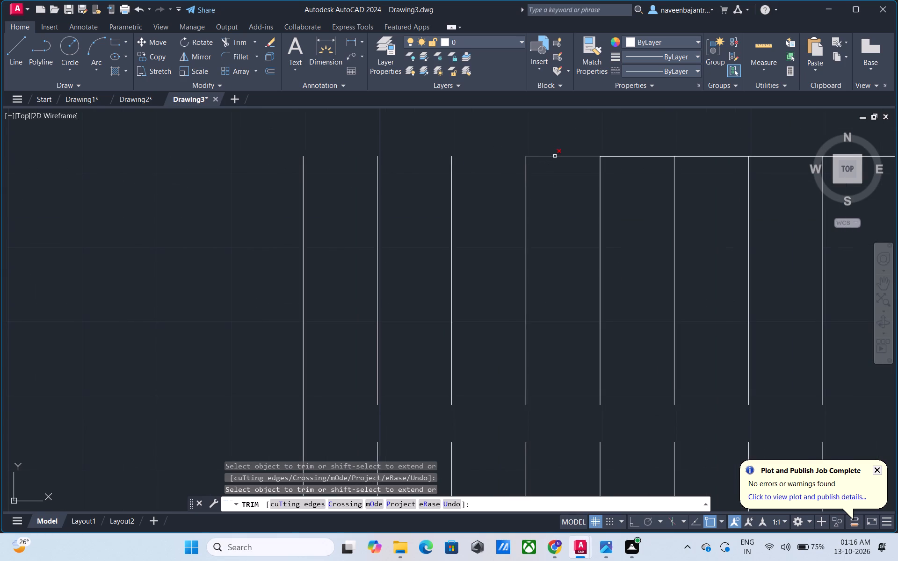
{"action": "left_click", "coordinate": [555, 156]}
{"action": "left_click", "coordinate": [633, 158]}
{"action": "scroll", "coordinate": [633, 158], "scroll_direction": "down", "scroll_amount": 2}
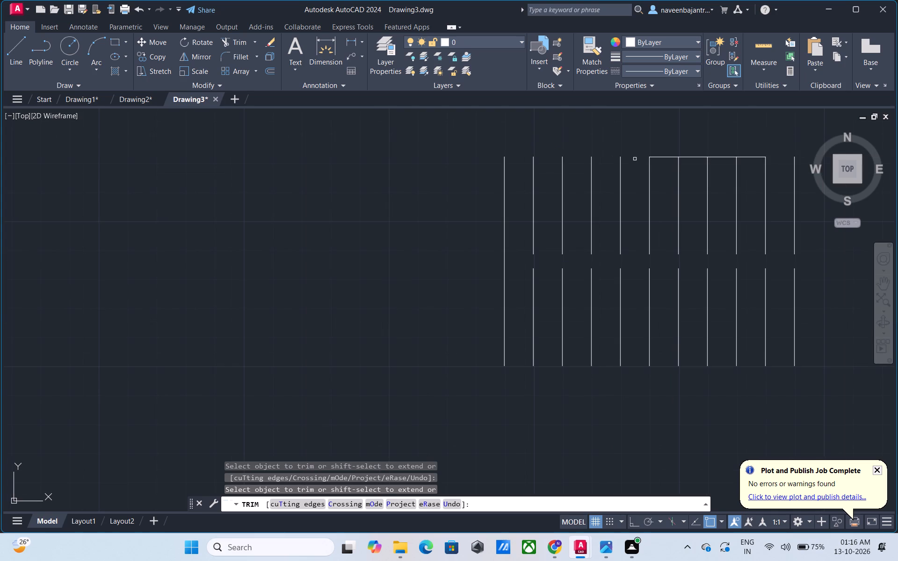
{"action": "middle_click_drag", "start_coordinate": [672, 172], "coordinate": [507, 249]}
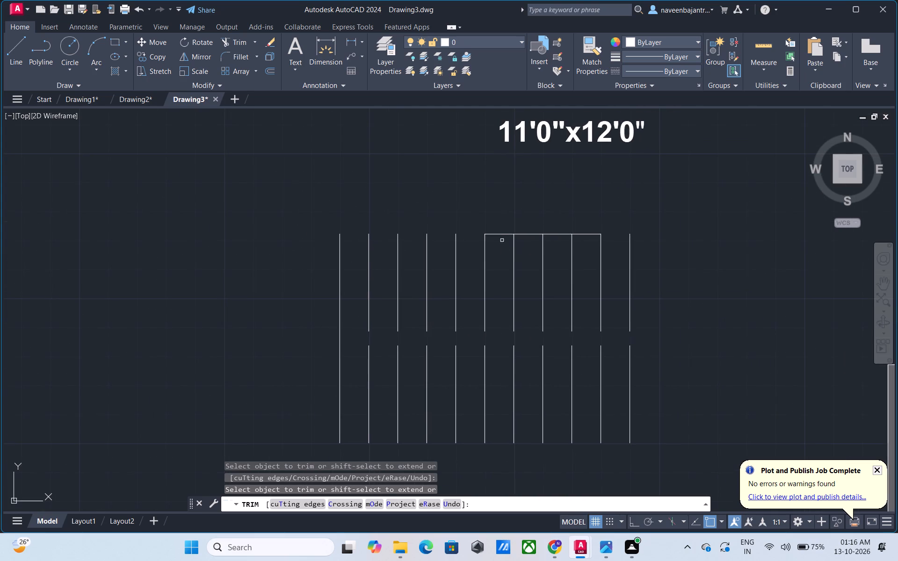
{"action": "left_click", "coordinate": [502, 235]}
{"action": "left_click", "coordinate": [526, 235]}
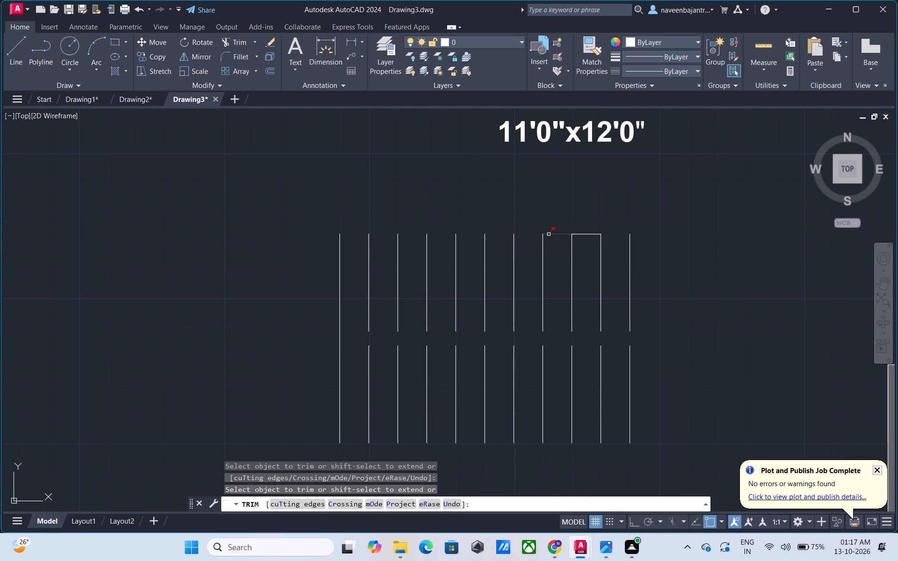
{"action": "left_click", "coordinate": [550, 234]}
{"action": "left_click", "coordinate": [583, 232]}
Trim away the long westernmost line spanning both stair flights and all ten tread lines of the north flight.
{"action": "left_click", "coordinate": [340, 328]}
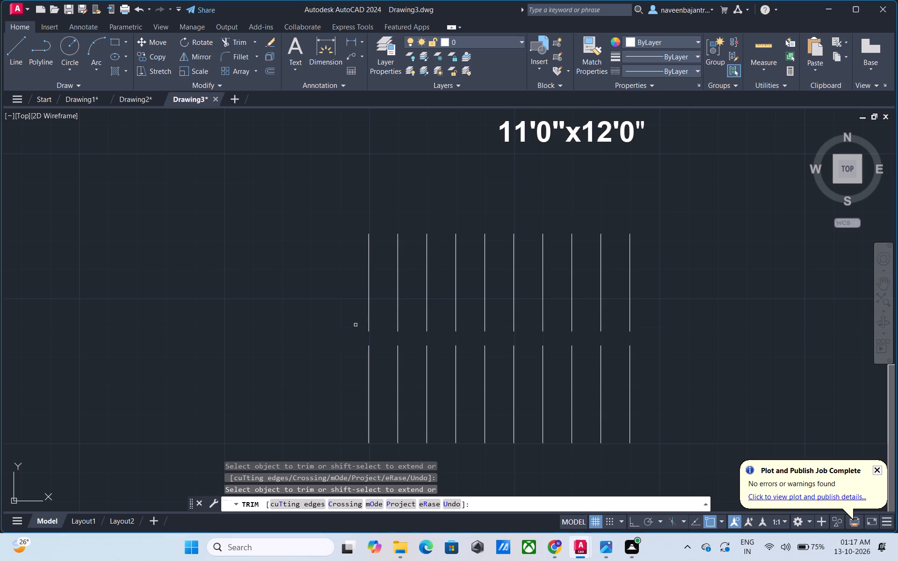
{"action": "left_click", "coordinate": [370, 320]}
{"action": "left_click", "coordinate": [399, 316]}
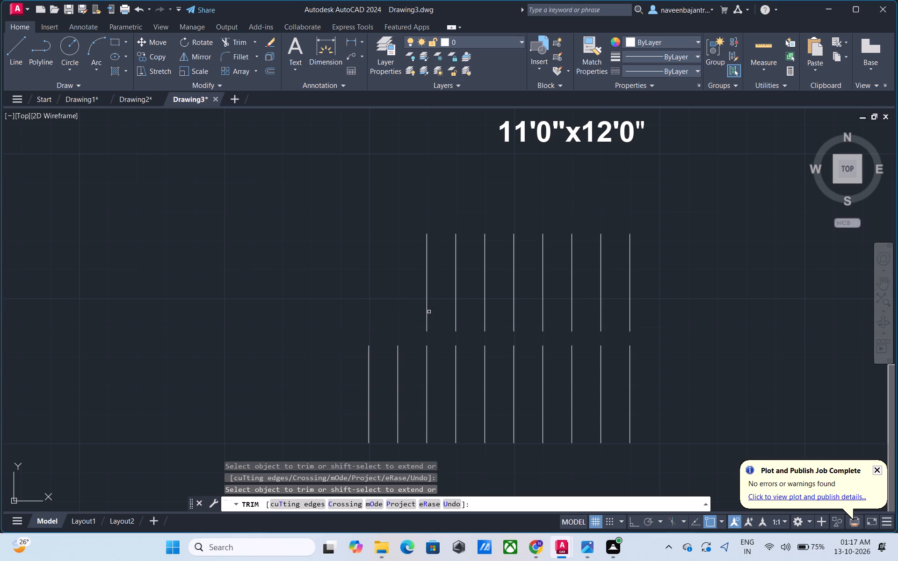
{"action": "left_click", "coordinate": [426, 316]}
{"action": "left_click", "coordinate": [455, 312]}
{"action": "left_click", "coordinate": [484, 310]}
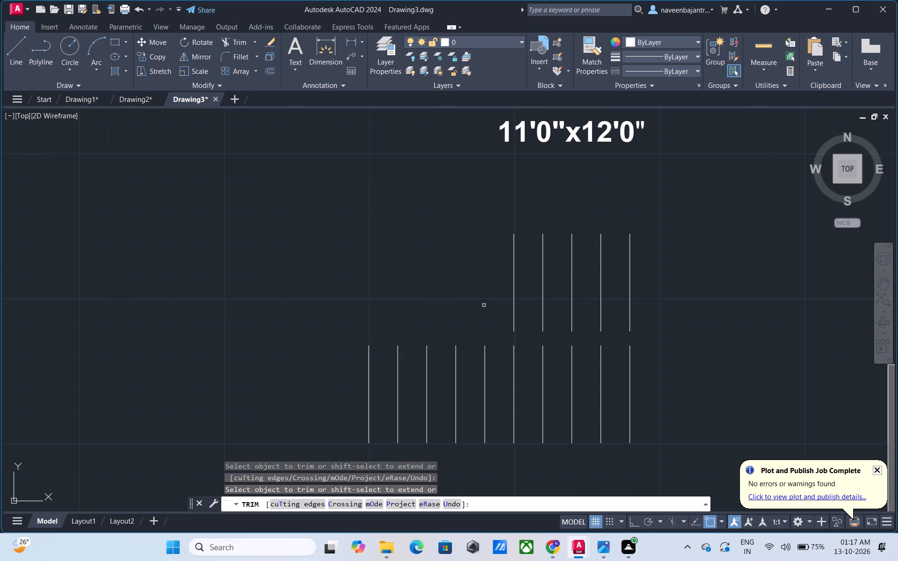
{"action": "left_click", "coordinate": [515, 314]}
{"action": "left_click", "coordinate": [543, 312]}
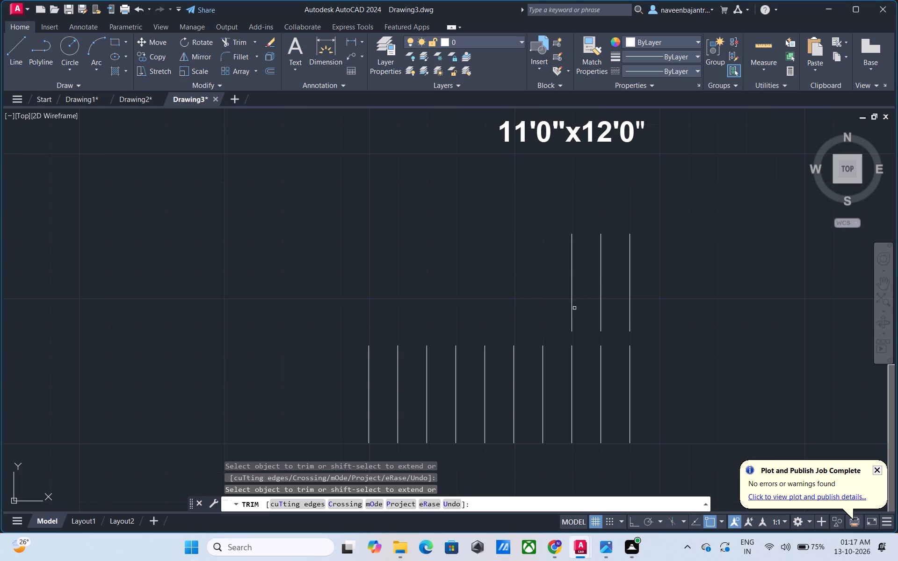
{"action": "left_click", "coordinate": [574, 309]}
{"action": "left_click", "coordinate": [567, 309]}
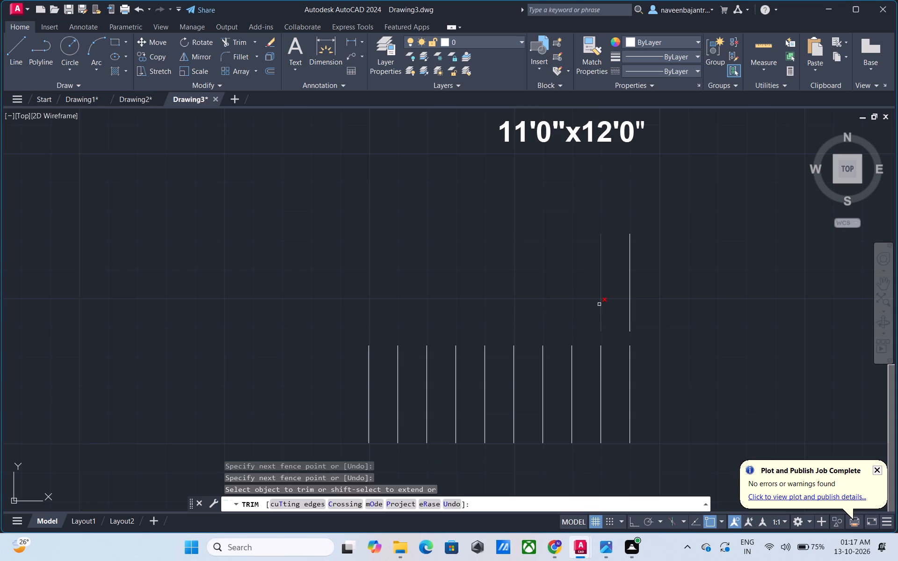
{"action": "left_click", "coordinate": [602, 304]}
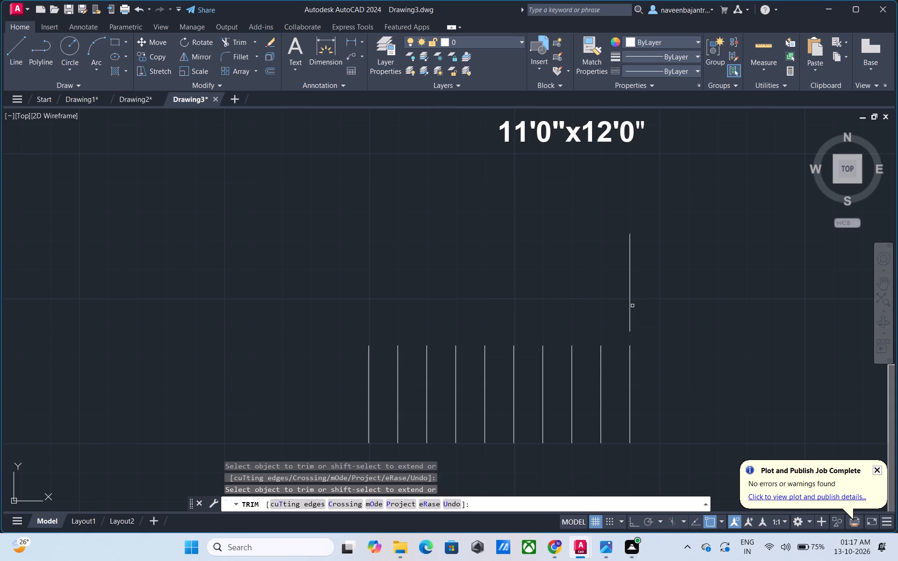
{"action": "left_click", "coordinate": [631, 307]}
Trim away all ten tread lines of the south stair flight below the bedroom label.
{"action": "left_click", "coordinate": [369, 364]}
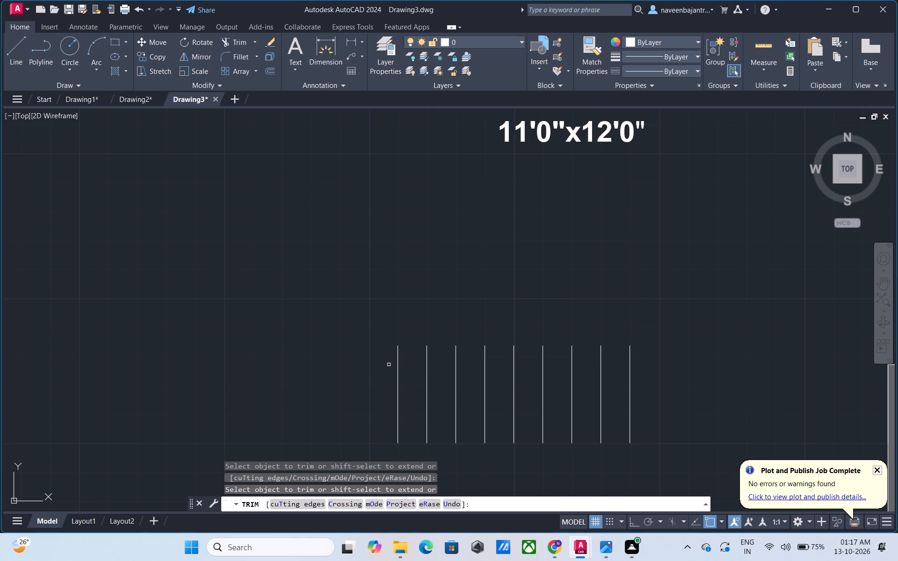
{"action": "left_click", "coordinate": [398, 364]}
{"action": "left_click", "coordinate": [427, 359]}
{"action": "left_click", "coordinate": [456, 358]}
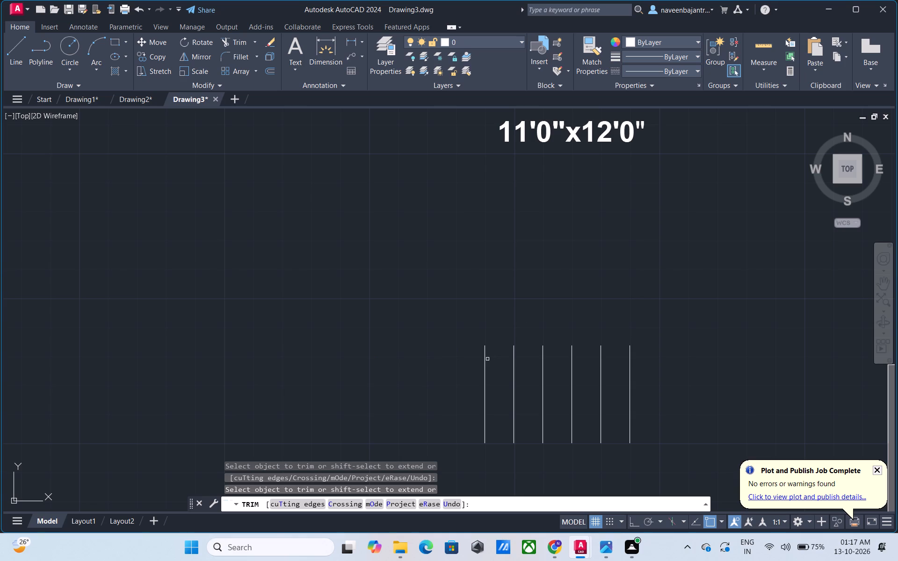
{"action": "left_click", "coordinate": [486, 361]}
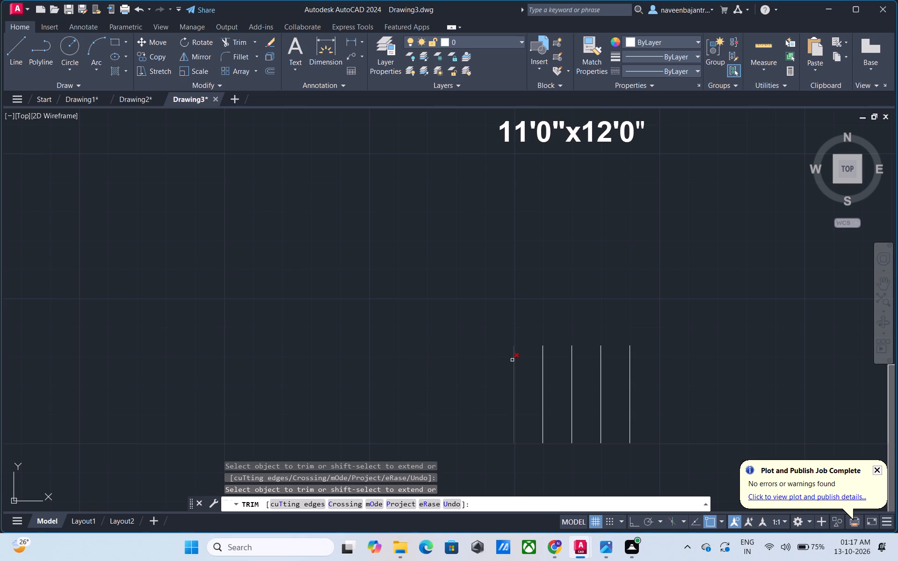
{"action": "left_click", "coordinate": [513, 360]}
{"action": "left_click", "coordinate": [544, 367]}
{"action": "left_click", "coordinate": [572, 367]}
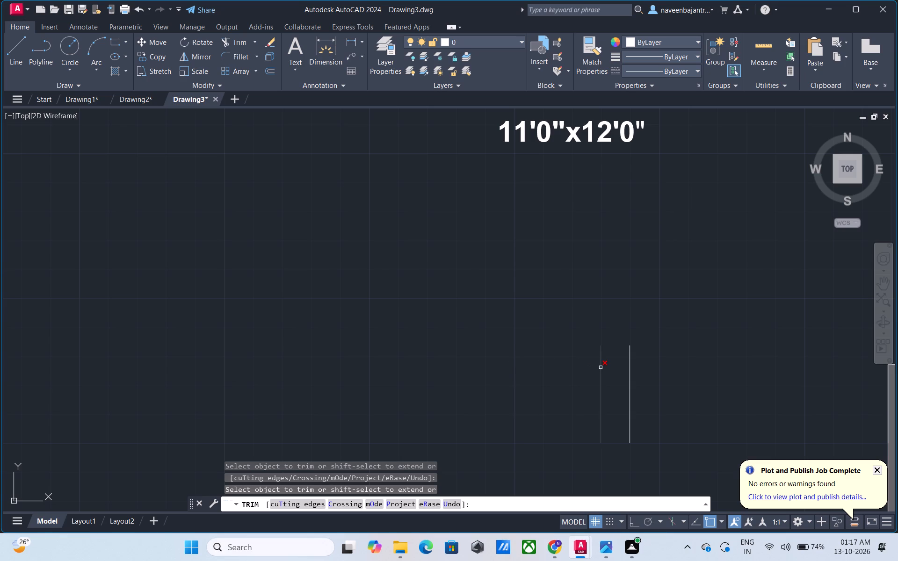
{"action": "left_click", "coordinate": [601, 367]}
{"action": "left_click", "coordinate": [631, 370]}
Trim away the window in the kitchen's west wall, including both side lines, its north end line and its centre line.
{"action": "scroll", "coordinate": [648, 359], "scroll_direction": "down", "scroll_amount": 3}
{"action": "middle_click_drag", "start_coordinate": [623, 417], "coordinate": [624, 396]}
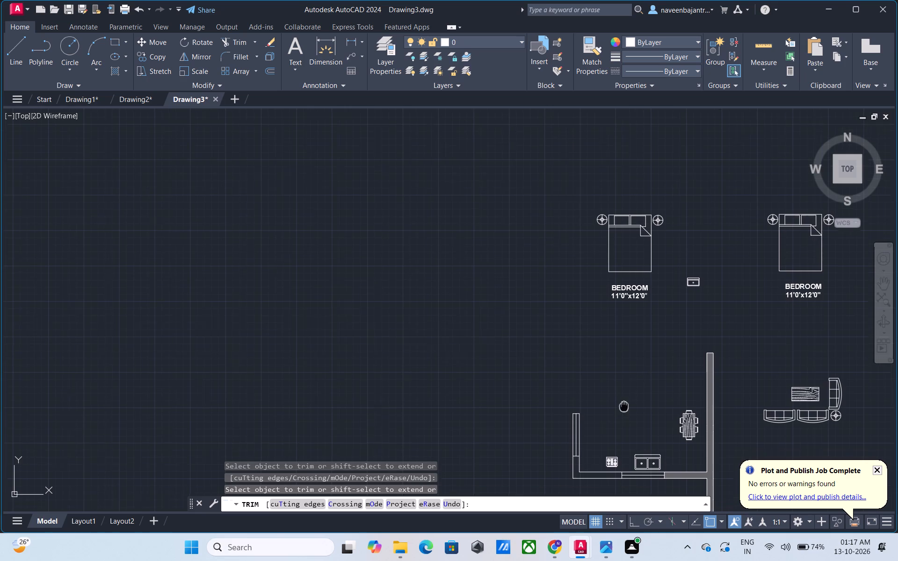
{"action": "middle_click_drag", "start_coordinate": [624, 396], "coordinate": [657, 258]}
{"action": "middle_click", "coordinate": [657, 258]}
{"action": "scroll", "coordinate": [631, 274], "scroll_direction": "up", "scroll_amount": 2}
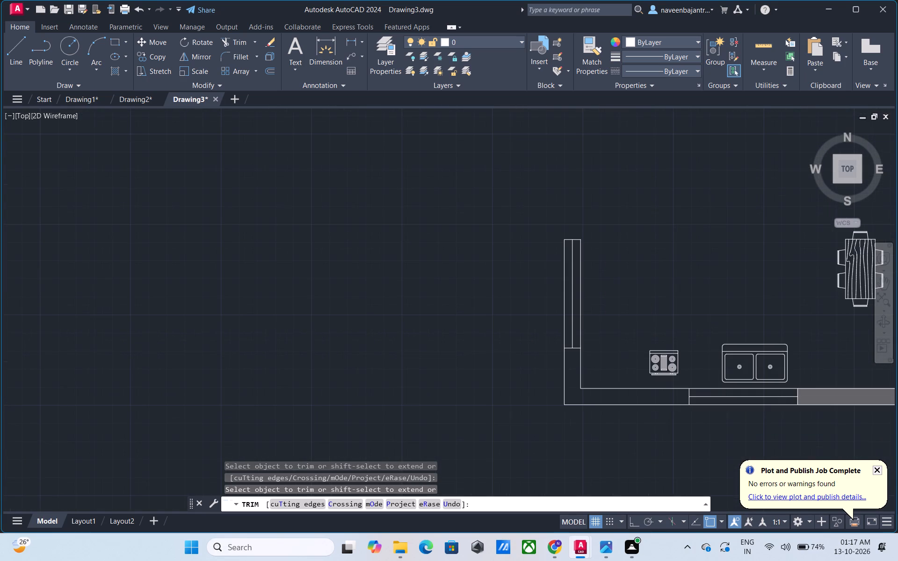
{"action": "scroll", "coordinate": [631, 274], "scroll_direction": "up", "scroll_amount": 1}
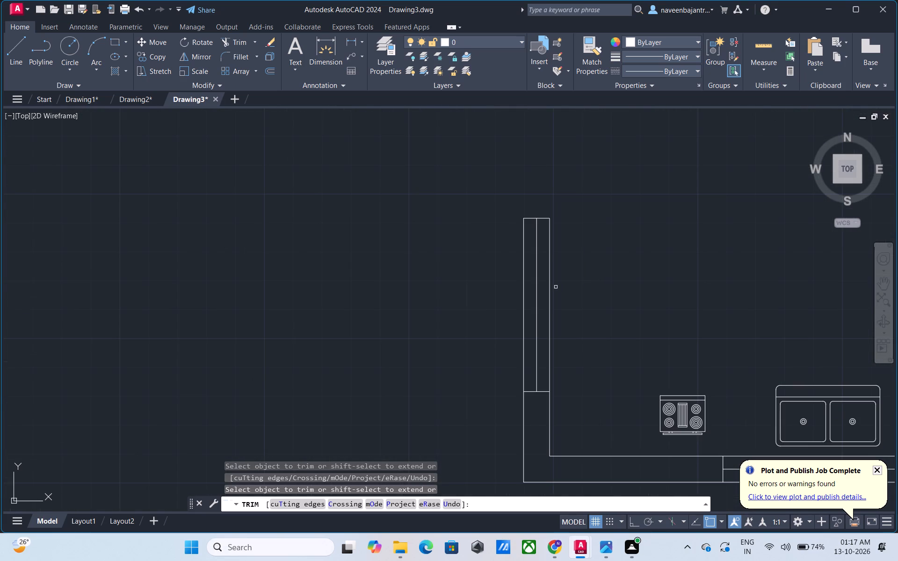
{"action": "left_click", "coordinate": [550, 298]}
{"action": "left_click", "coordinate": [522, 302]}
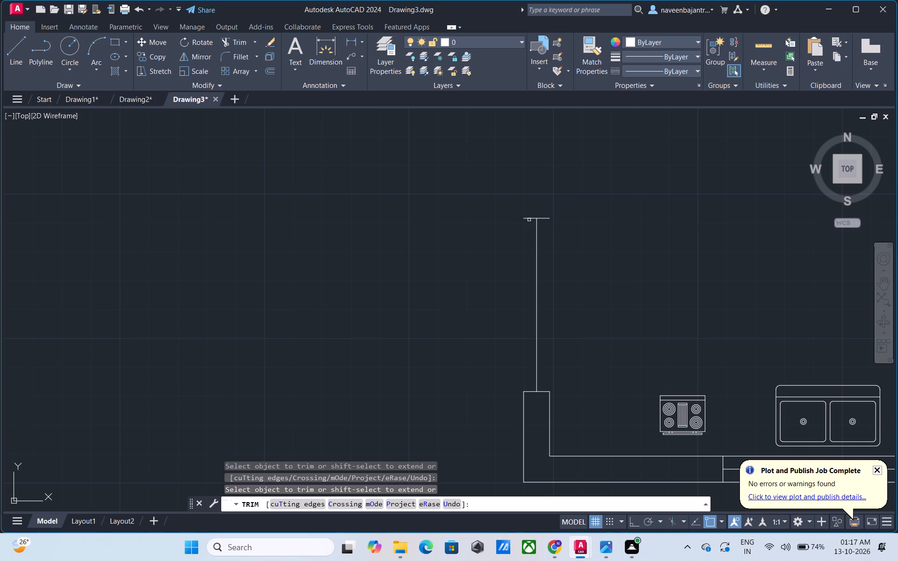
{"action": "left_click", "coordinate": [529, 220]}
{"action": "left_click", "coordinate": [545, 219]}
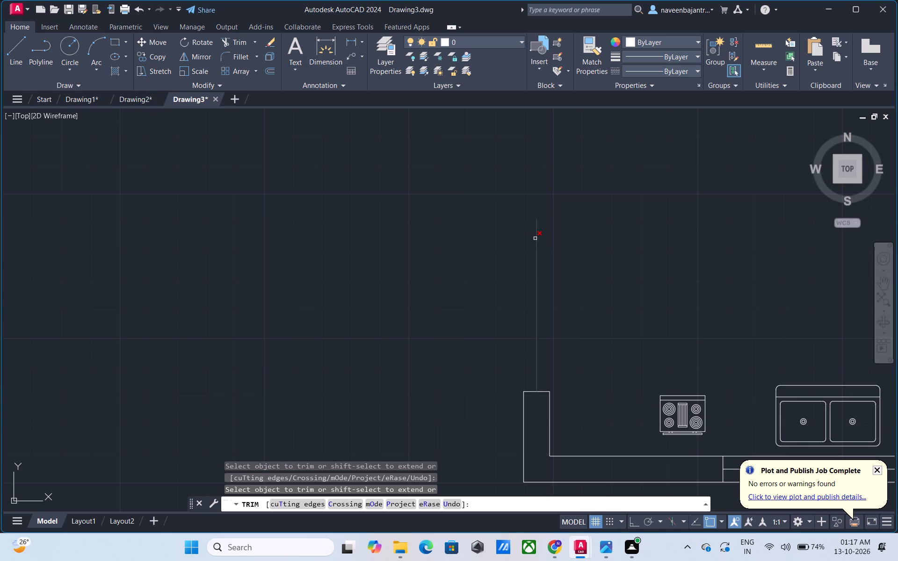
{"action": "left_click", "coordinate": [538, 240]}
Trim away the kitchen's southwest corner wall lines, from the former west window's south end to the south wall window.
{"action": "left_click", "coordinate": [525, 412]}
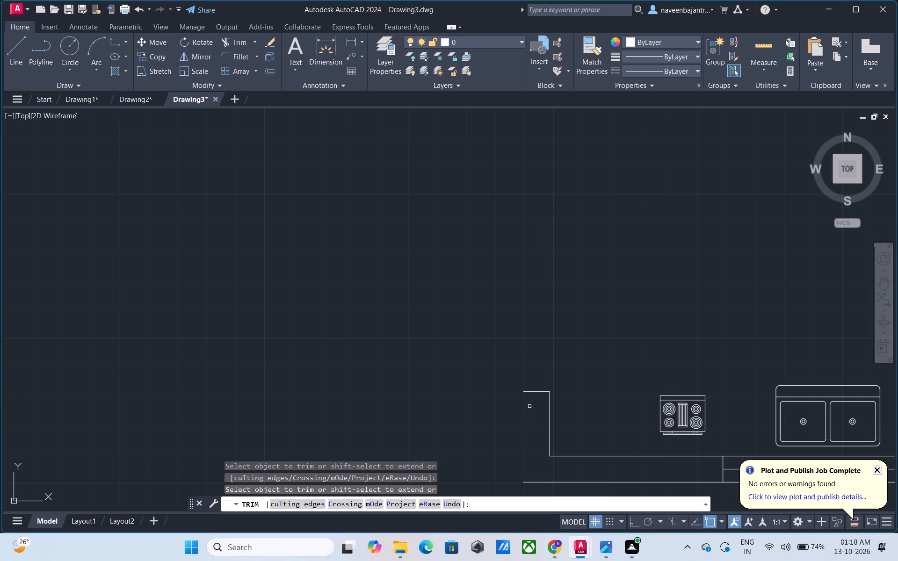
{"action": "left_click", "coordinate": [536, 392]}
{"action": "left_click", "coordinate": [549, 403]}
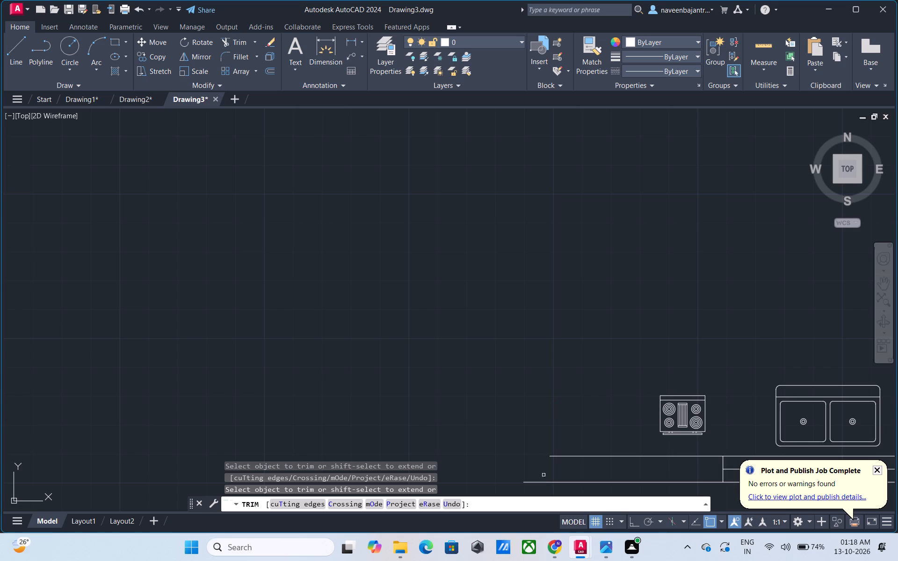
{"action": "left_click", "coordinate": [544, 482]}
{"action": "left_click", "coordinate": [591, 457]}
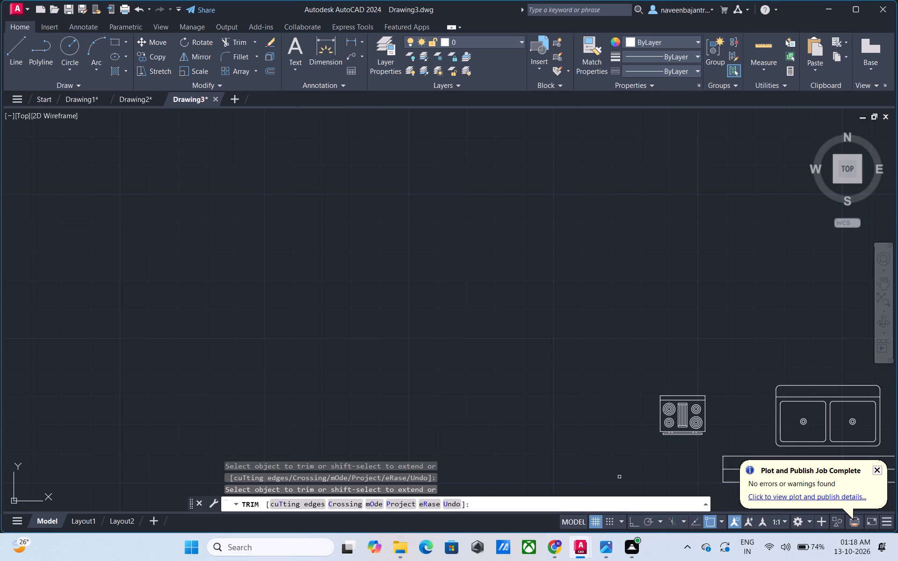
{"action": "middle_click_drag", "start_coordinate": [632, 483], "coordinate": [311, 395]}
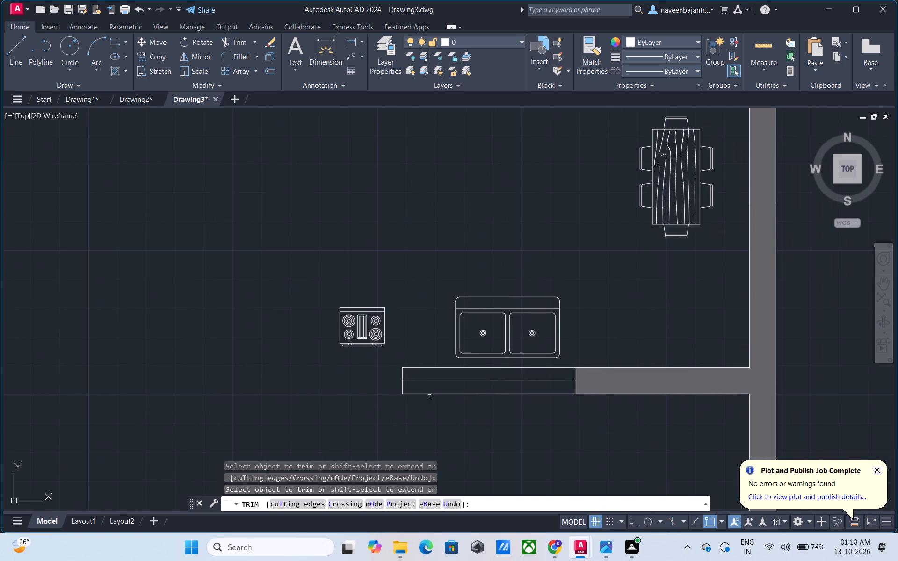
Trim away the kitchen's south wall window, including both side lines, its centre line and its west end line.
{"action": "left_click", "coordinate": [449, 394]}
{"action": "left_click", "coordinate": [450, 367]}
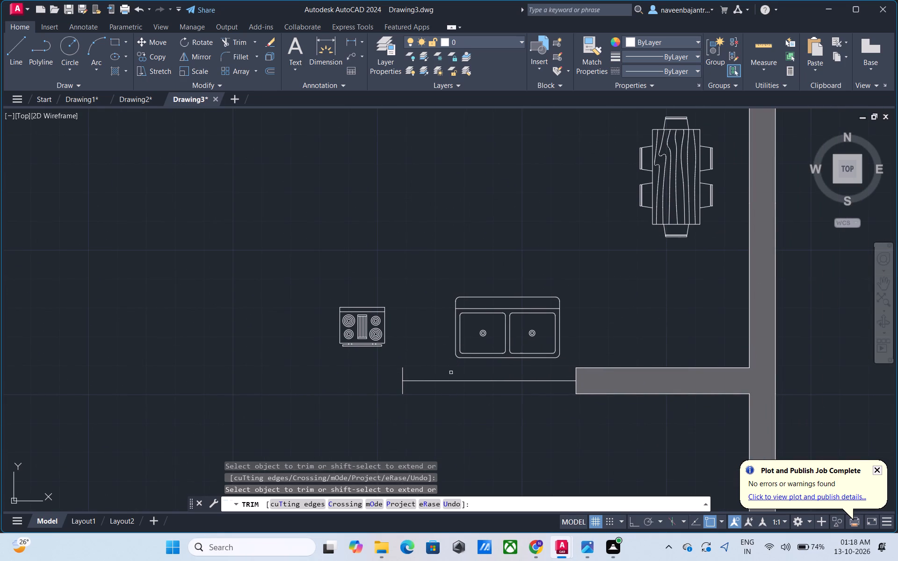
{"action": "left_click", "coordinate": [451, 381]}
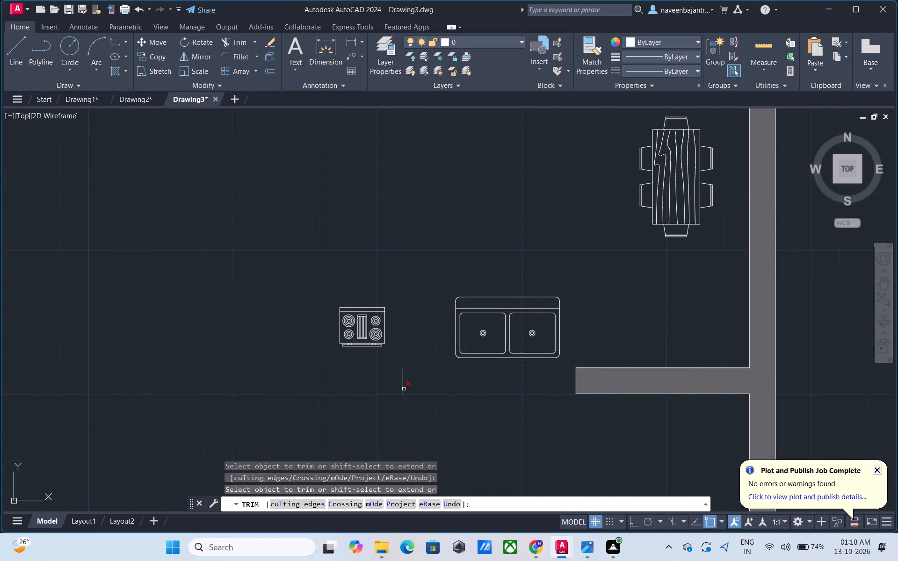
{"action": "left_click", "coordinate": [404, 389]}
{"action": "scroll", "coordinate": [428, 400], "scroll_direction": "down", "scroll_amount": 1}
{"action": "scroll", "coordinate": [512, 442], "scroll_direction": "down", "scroll_amount": 1}
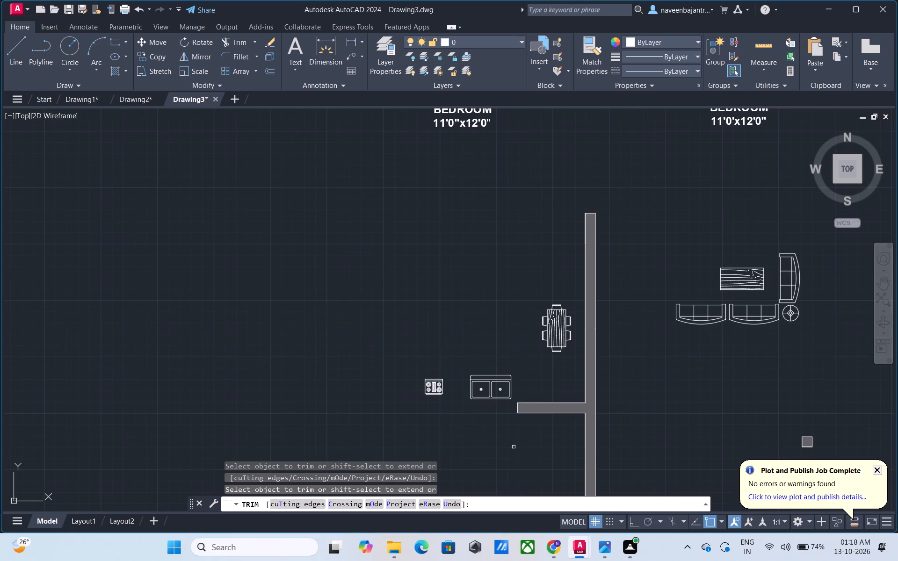
{"action": "middle_click_drag", "start_coordinate": [518, 453], "coordinate": [497, 347]}
{"action": "scroll", "coordinate": [500, 352], "scroll_direction": "down", "scroll_amount": 2}
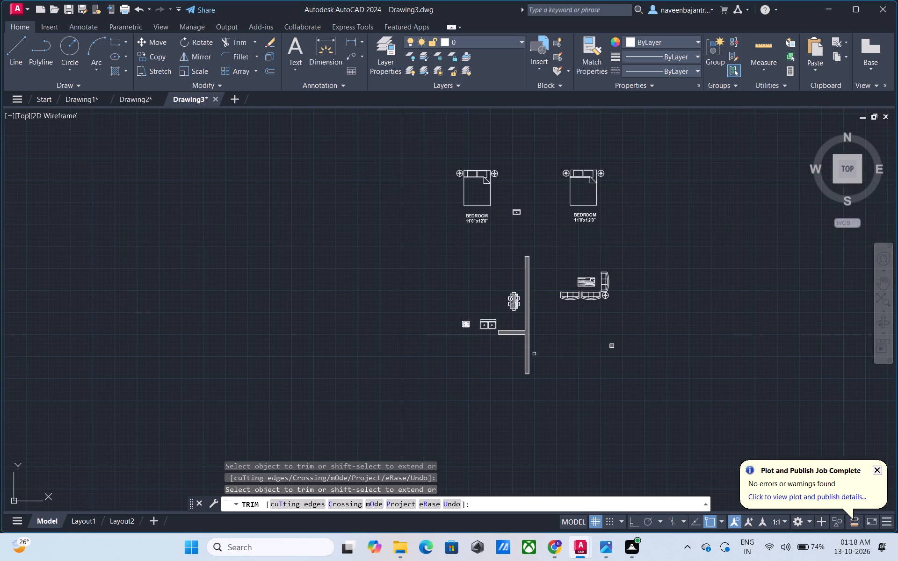
{"action": "key", "text": "Escape"}
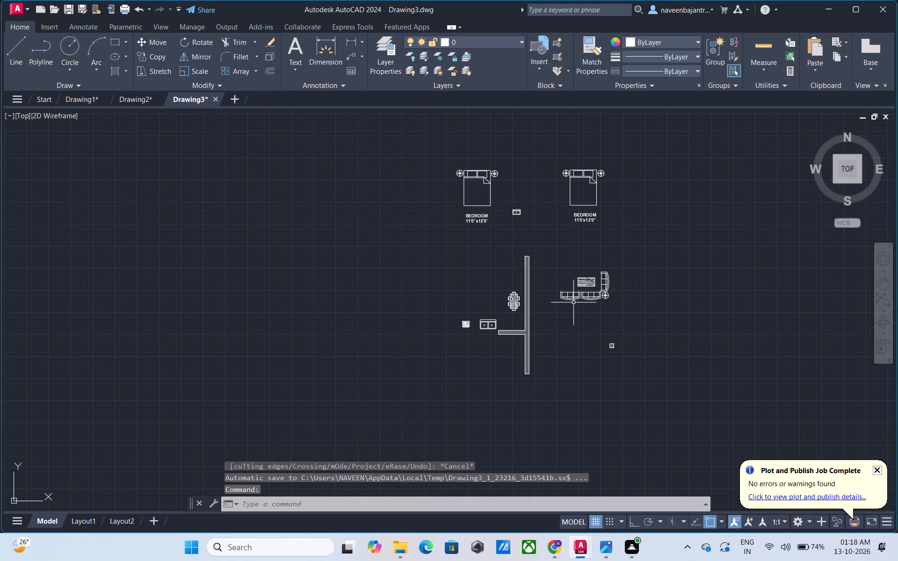
Erase the four round bedside tables flanking the two bedroom beds.
{"action": "left_click", "coordinate": [458, 174]}
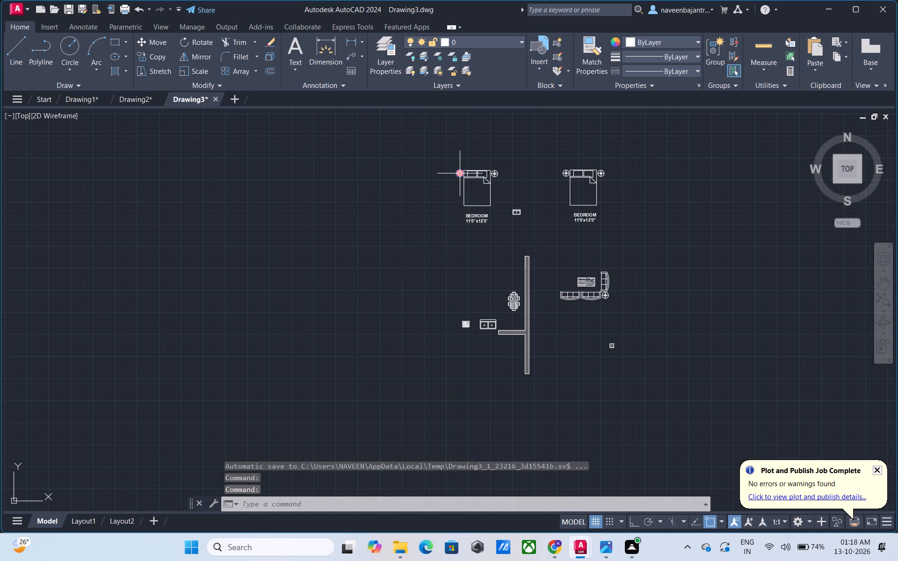
{"action": "key", "text": "Delete"}
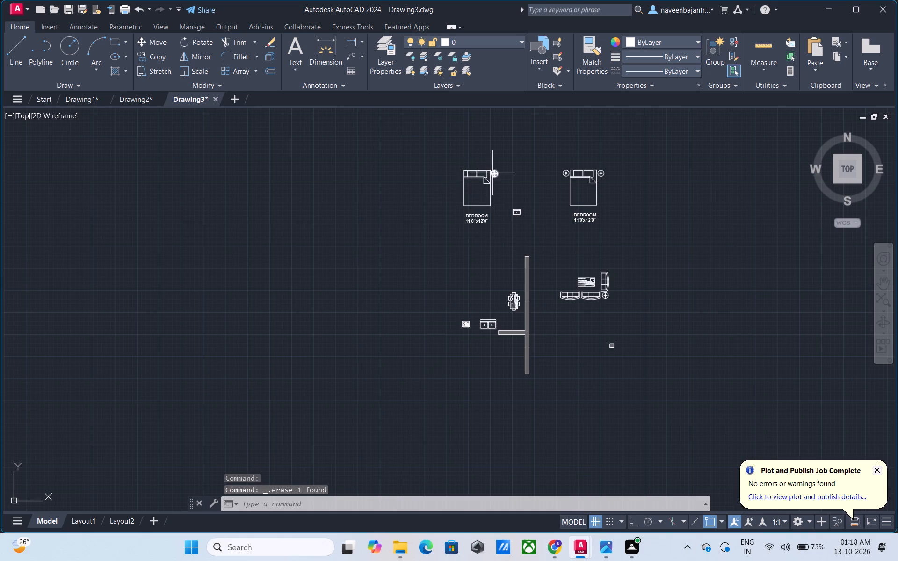
{"action": "left_click", "coordinate": [493, 173]}
{"action": "key", "text": "Delete"}
{"action": "left_click", "coordinate": [567, 174]}
{"action": "key", "text": "Delete"}
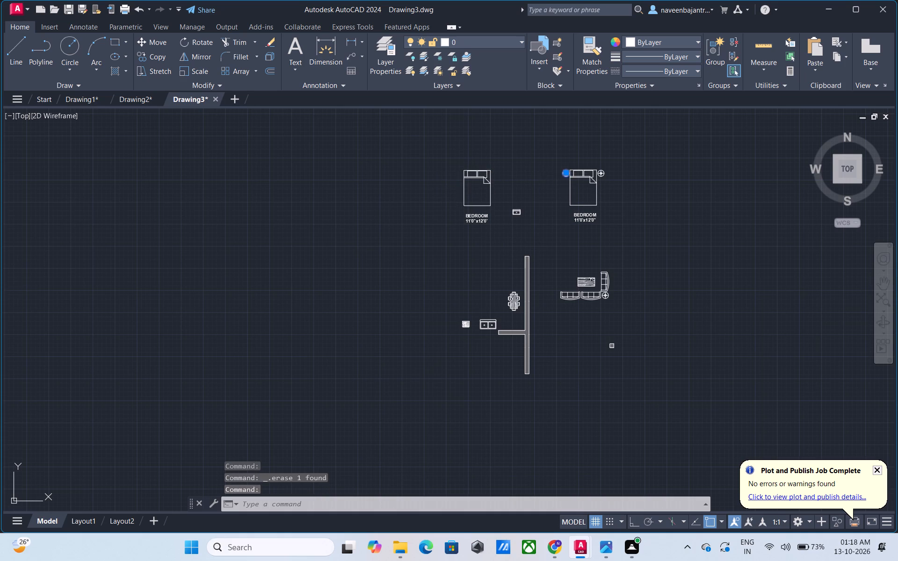
{"action": "left_click", "coordinate": [602, 175]}
{"action": "key", "text": "Delete"}
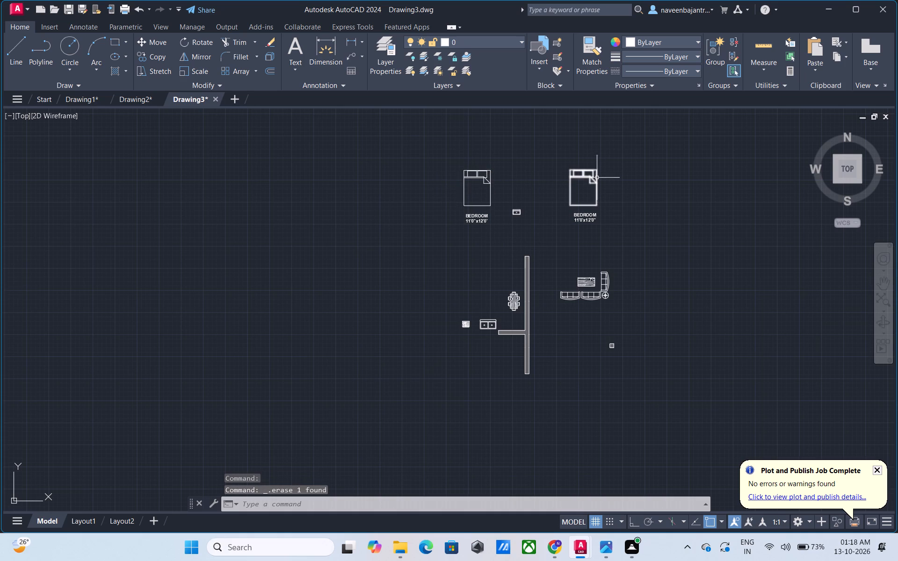
Erase the east bedroom's bed and label, plus the small fixture block between the two bedrooms.
{"action": "left_click", "coordinate": [597, 172]}
{"action": "key", "text": "Delete"}
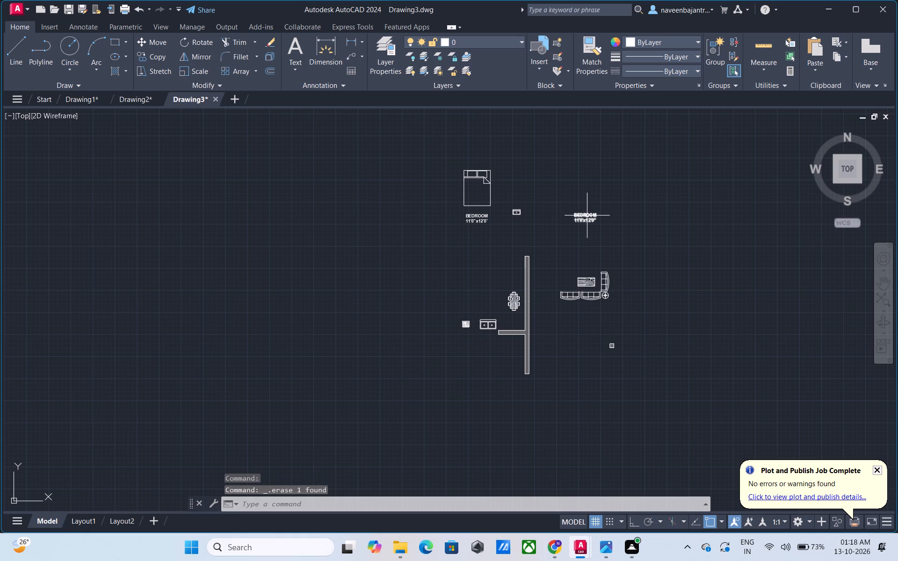
{"action": "left_click", "coordinate": [587, 216]}
{"action": "key", "text": "Delete"}
{"action": "left_click", "coordinate": [518, 213]}
{"action": "key", "text": "Delete"}
Erase the solid hatching of the long interior wall and its kitchen branch, along with one segment of the wall's west line.
{"action": "left_click", "coordinate": [527, 274]}
{"action": "key", "text": "Delete"}
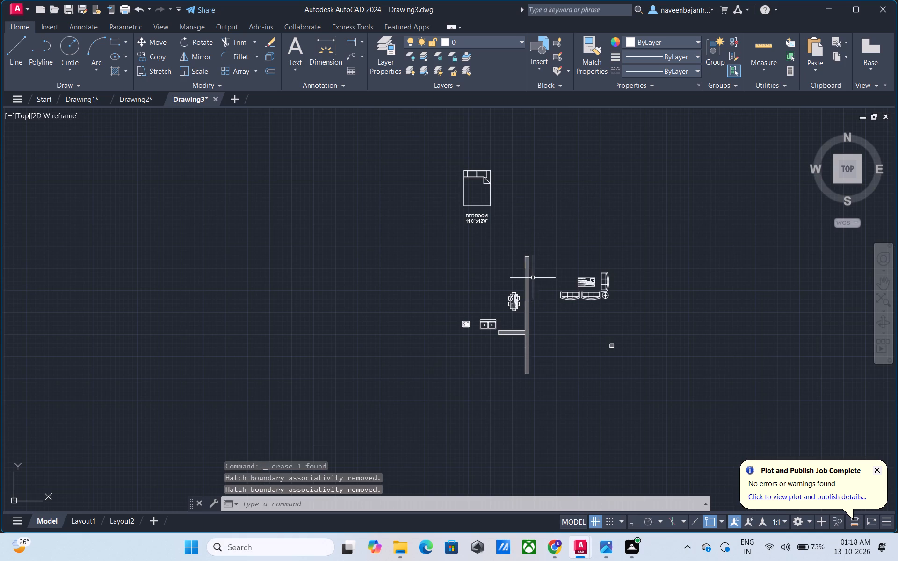
{"action": "left_click", "coordinate": [525, 280]}
{"action": "key", "text": "Delete"}
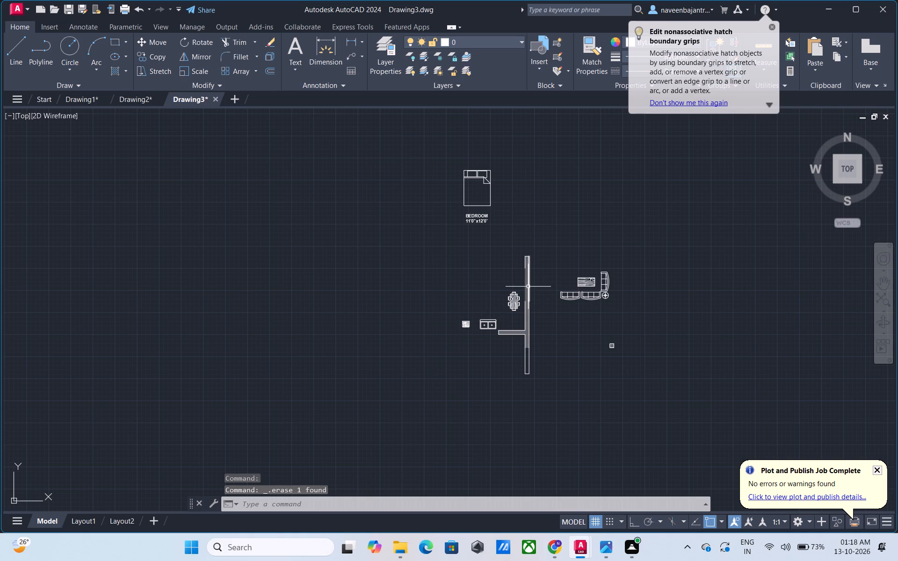
{"action": "left_click", "coordinate": [527, 289]}
{"action": "key", "text": "Delete"}
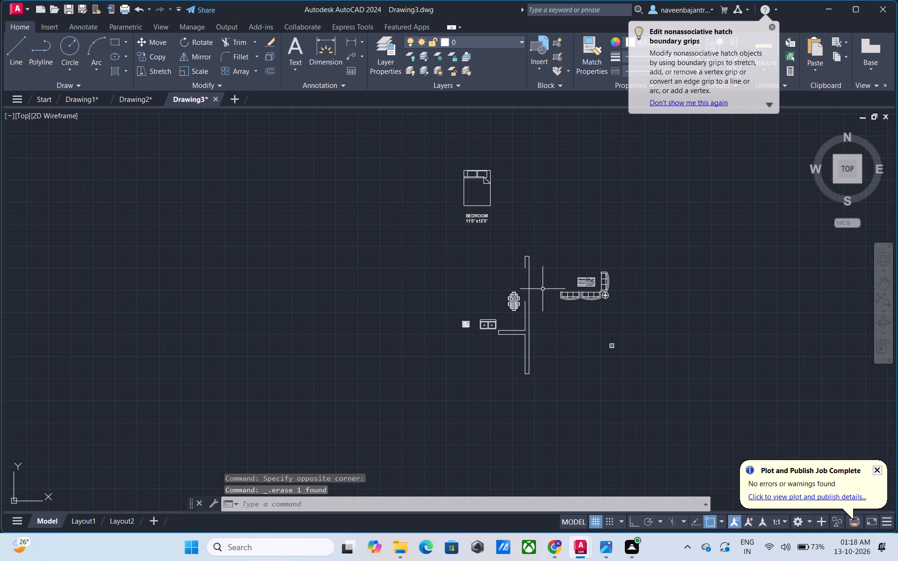
Erase the living room furniture: both straight sofas, the wooden centre table, the east sofa and the round corner table.
{"action": "left_click", "coordinate": [567, 296]}
{"action": "key", "text": "Delete"}
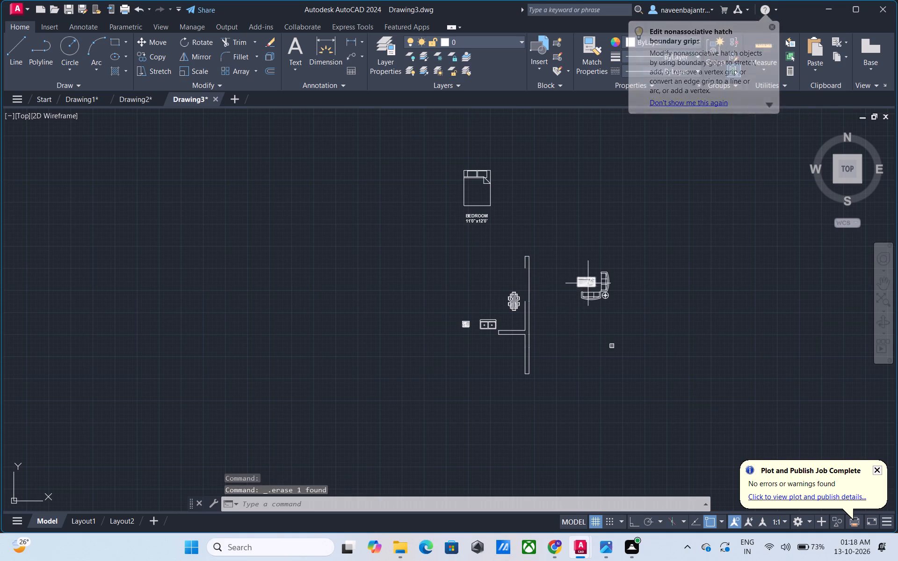
{"action": "left_click", "coordinate": [588, 283]}
{"action": "key", "text": "Delete"}
{"action": "left_click", "coordinate": [589, 295]}
{"action": "key", "text": "Delete"}
{"action": "left_click", "coordinate": [602, 286]}
{"action": "key", "text": "Delete"}
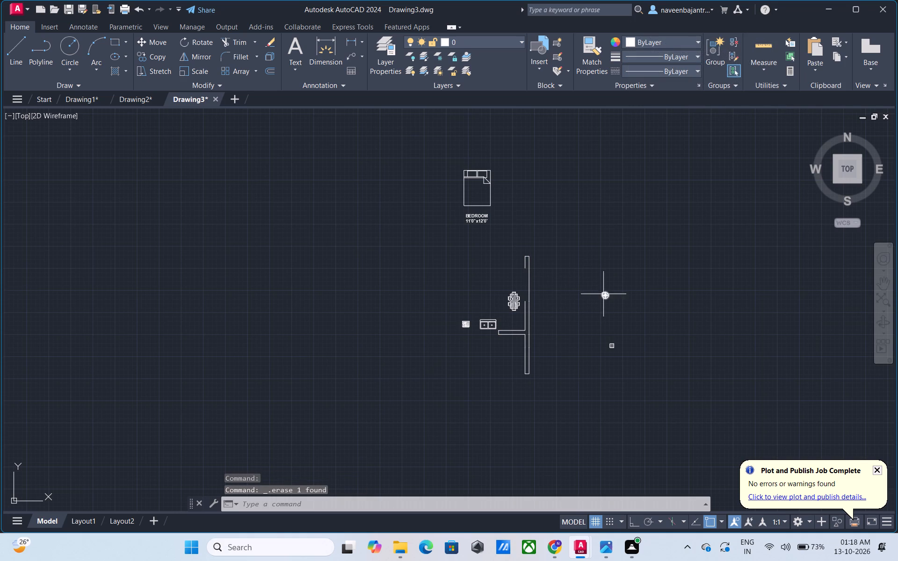
{"action": "left_click", "coordinate": [605, 296]}
{"action": "key", "text": "Delete"}
Erase the solid hatch inside the small square column southeast of the interior wall.
{"action": "scroll", "coordinate": [612, 349], "scroll_direction": "up", "scroll_amount": 5}
{"action": "left_click", "coordinate": [598, 332]}
{"action": "key", "text": "Delete"}
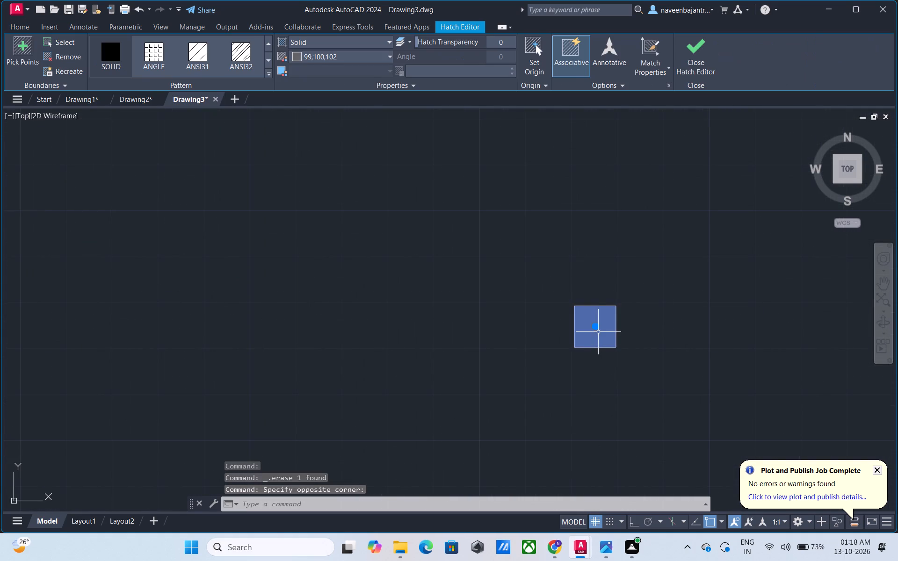
{"action": "key", "text": "Delete"}
Erase the kitchen double sink, the stove, the dining table set and the west bedroom's label.
{"action": "scroll", "coordinate": [598, 332], "scroll_direction": "down", "scroll_amount": 4}
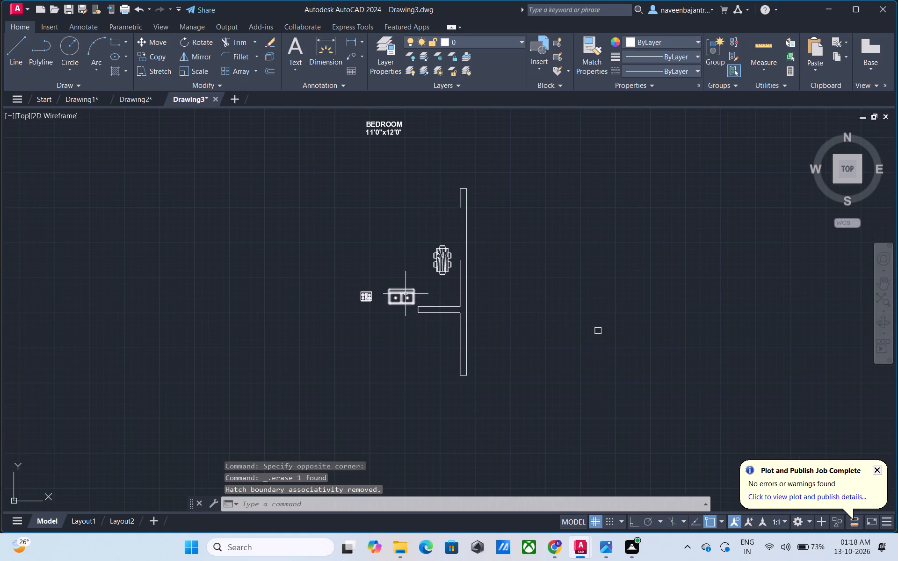
{"action": "left_click", "coordinate": [406, 293]}
{"action": "key", "text": "Delete"}
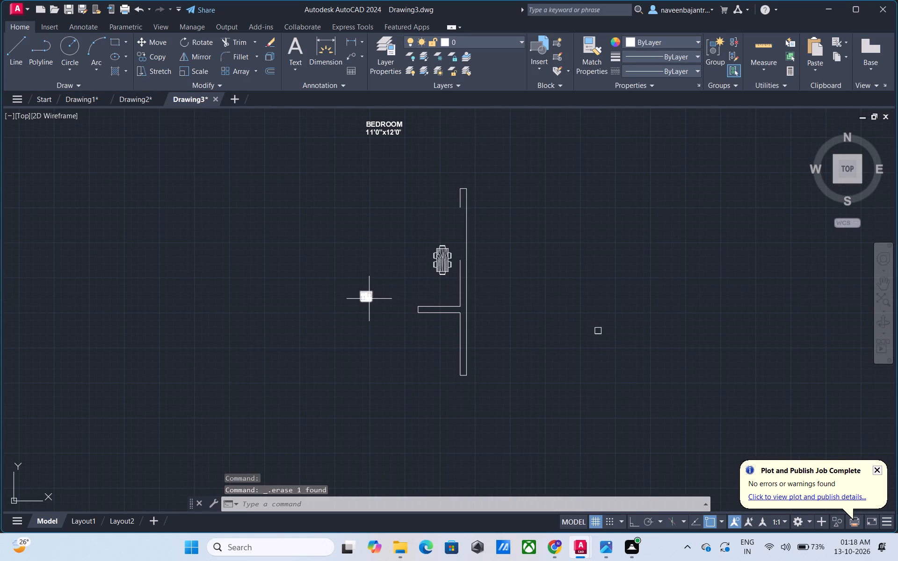
{"action": "left_click", "coordinate": [369, 299]}
{"action": "key", "text": "Delete"}
{"action": "left_click", "coordinate": [440, 265]}
{"action": "key", "text": "Delete"}
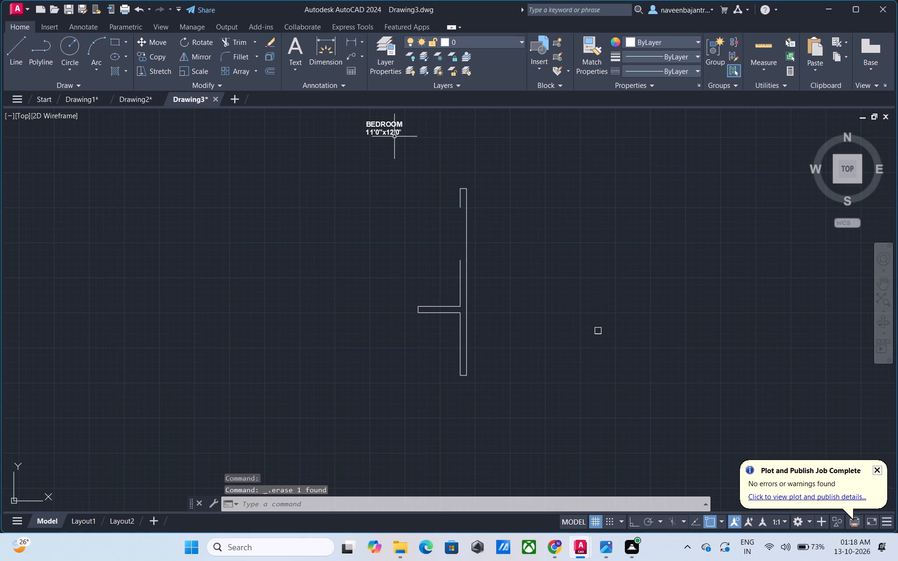
{"action": "left_click", "coordinate": [394, 134]}
{"action": "key", "text": "Delete"}
Trim away the long interior wall's northern west-side lines and north end line, and all three lines of the kitchen branch wall.
{"action": "key", "text": "Escape"}
{"action": "type", "text": "TR"}
{"action": "key", "text": "space"}
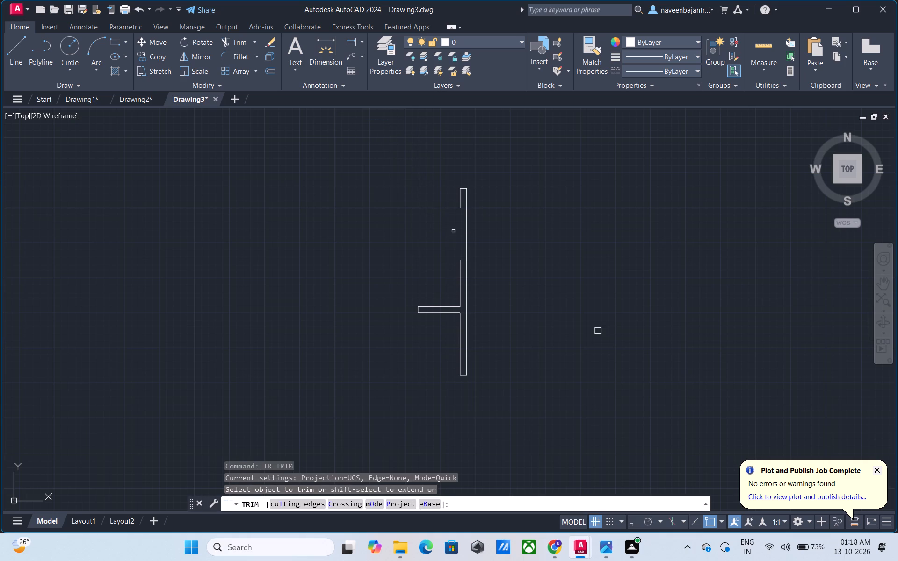
{"action": "left_click", "coordinate": [462, 272]}
{"action": "left_click", "coordinate": [460, 263]}
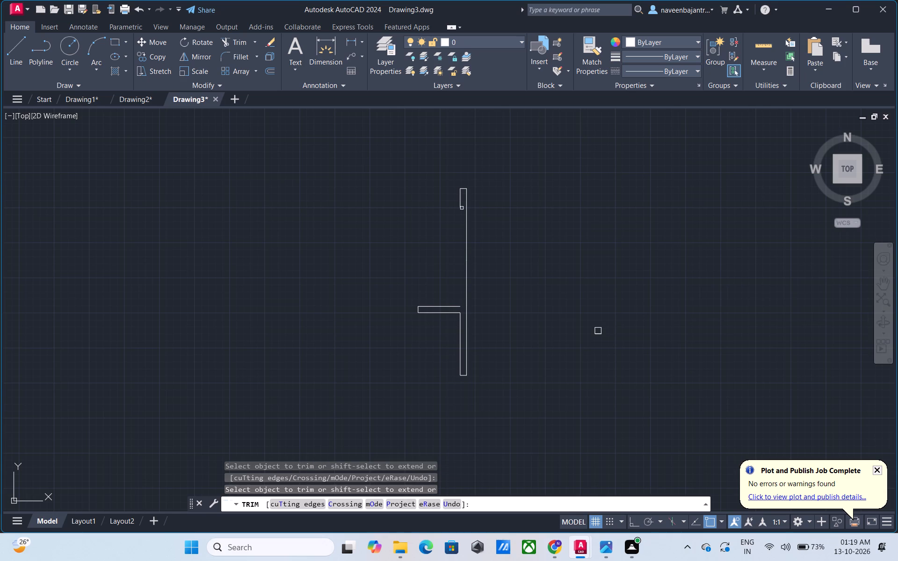
{"action": "left_click", "coordinate": [462, 208]}
{"action": "left_click", "coordinate": [463, 189]}
{"action": "left_click", "coordinate": [445, 308]}
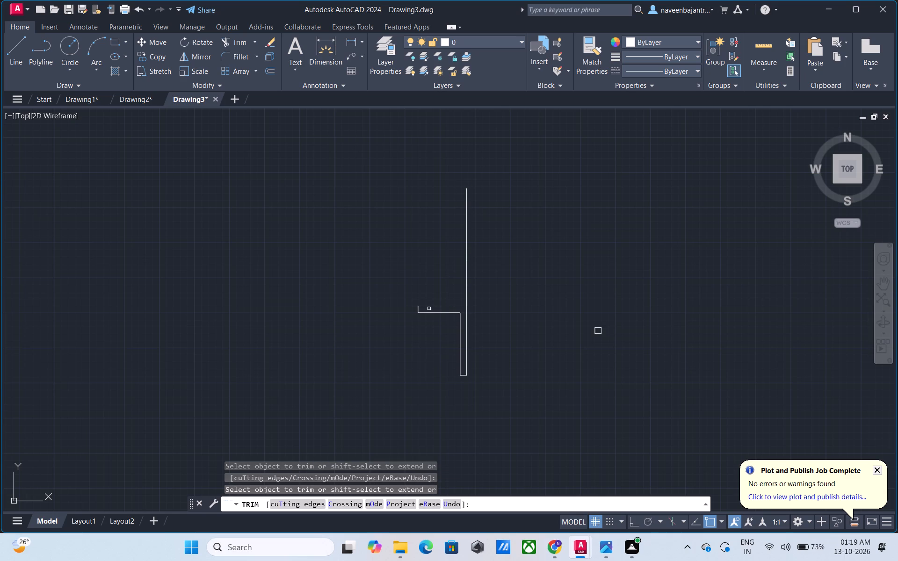
{"action": "left_click", "coordinate": [420, 310]}
{"action": "left_click", "coordinate": [427, 312]}
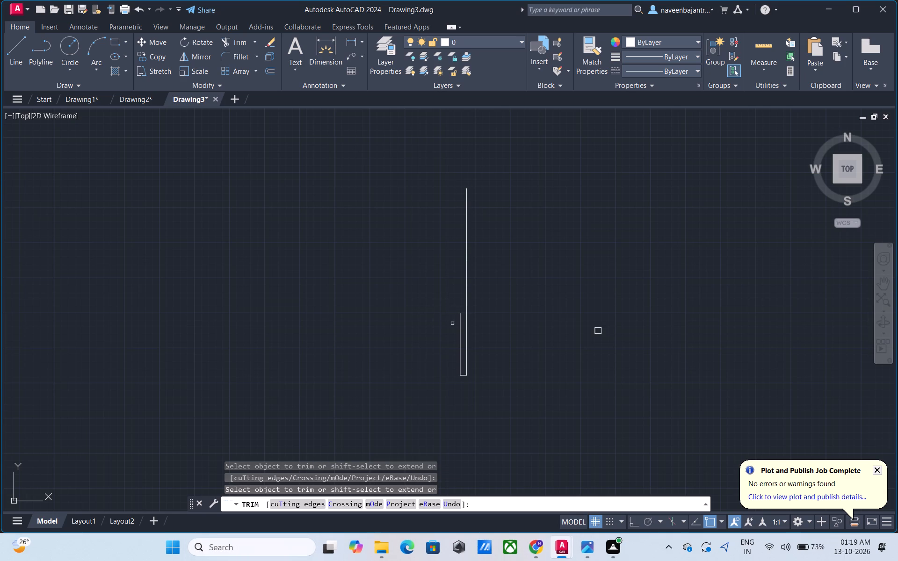
Trim away the rest of the long interior wall: its southern west-side line, south end line and full east line.
{"action": "left_click", "coordinate": [459, 326]}
{"action": "left_click", "coordinate": [460, 338]}
{"action": "left_click", "coordinate": [461, 376]}
{"action": "left_click", "coordinate": [466, 358]}
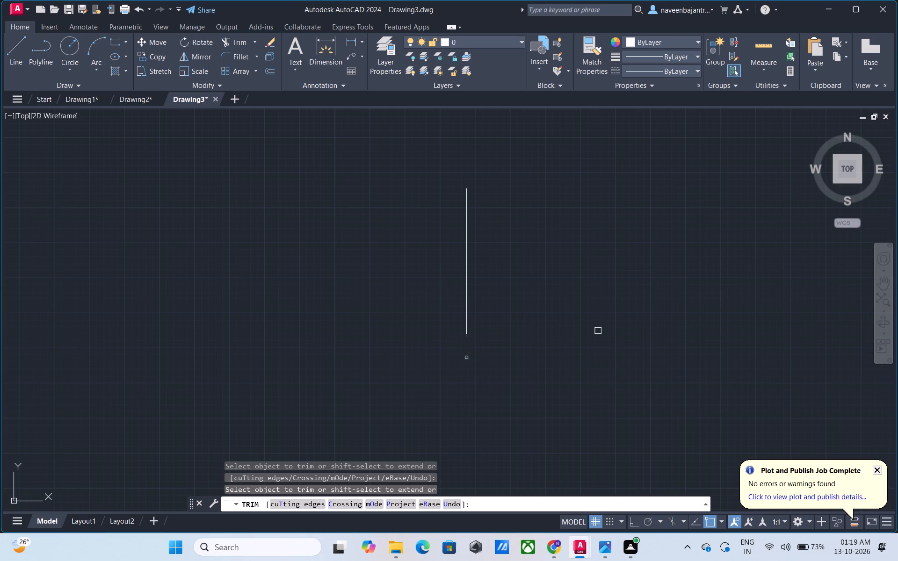
{"action": "left_click", "coordinate": [467, 330]}
{"action": "left_click", "coordinate": [468, 309]}
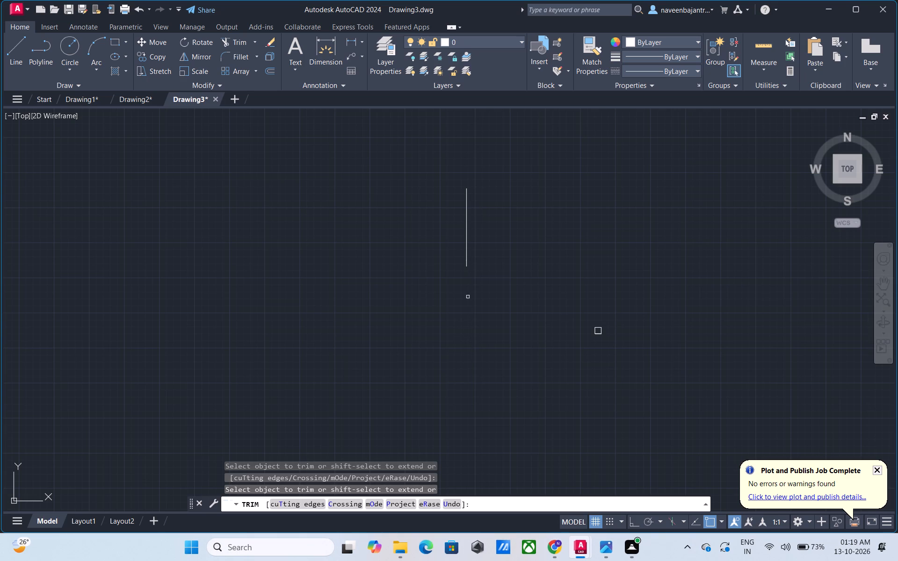
{"action": "left_click", "coordinate": [466, 265]}
{"action": "left_click", "coordinate": [468, 256]}
Trim away all the outline lines of the small square column.
{"action": "left_click", "coordinate": [597, 333]}
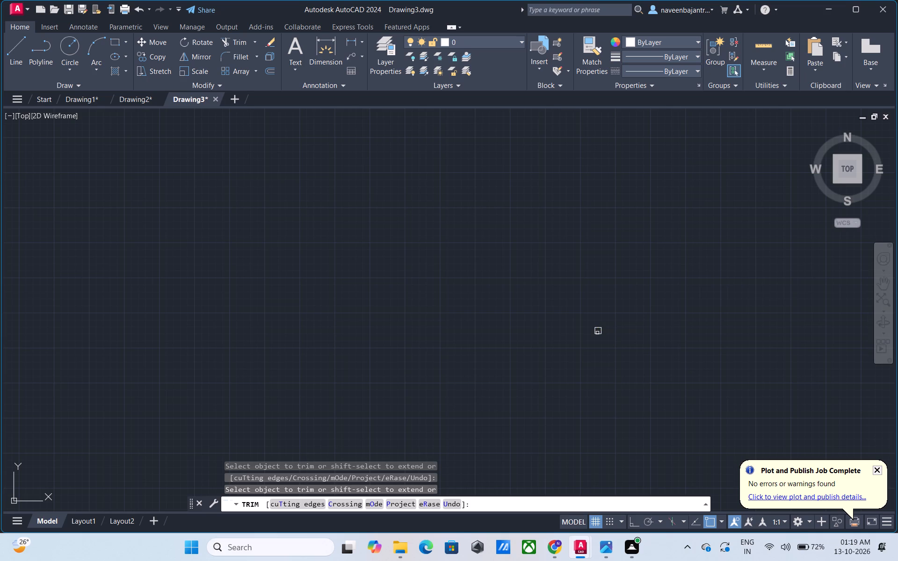
{"action": "left_click", "coordinate": [600, 334]}
{"action": "left_click", "coordinate": [600, 333]}
{"action": "left_click", "coordinate": [600, 329]}
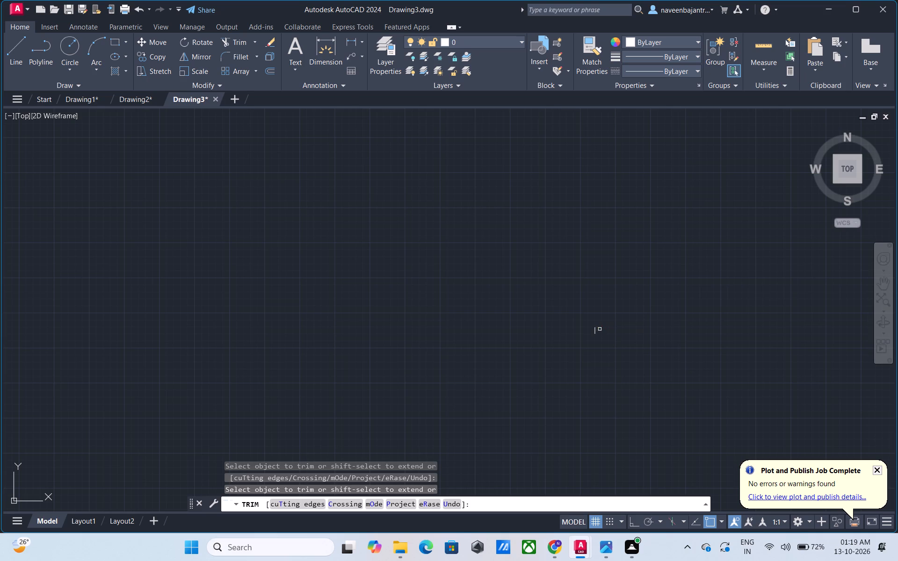
{"action": "left_click", "coordinate": [595, 332]}
{"action": "scroll", "coordinate": [595, 332], "scroll_direction": "down", "scroll_amount": 4}
{"action": "scroll", "coordinate": [560, 300], "scroll_direction": "up", "scroll_amount": 4}
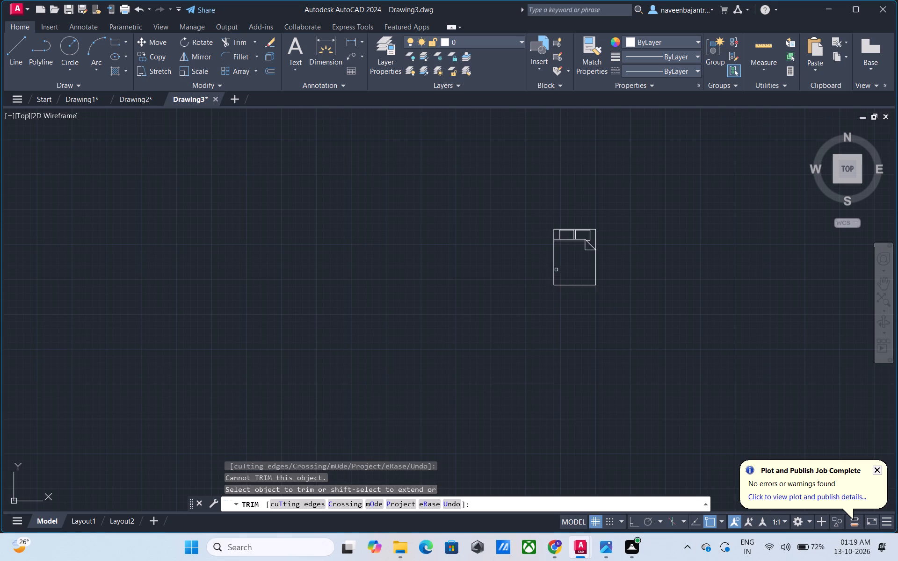
Erase the queen bed, the last object left from the second plan copy.
{"action": "key", "text": "Escape"}
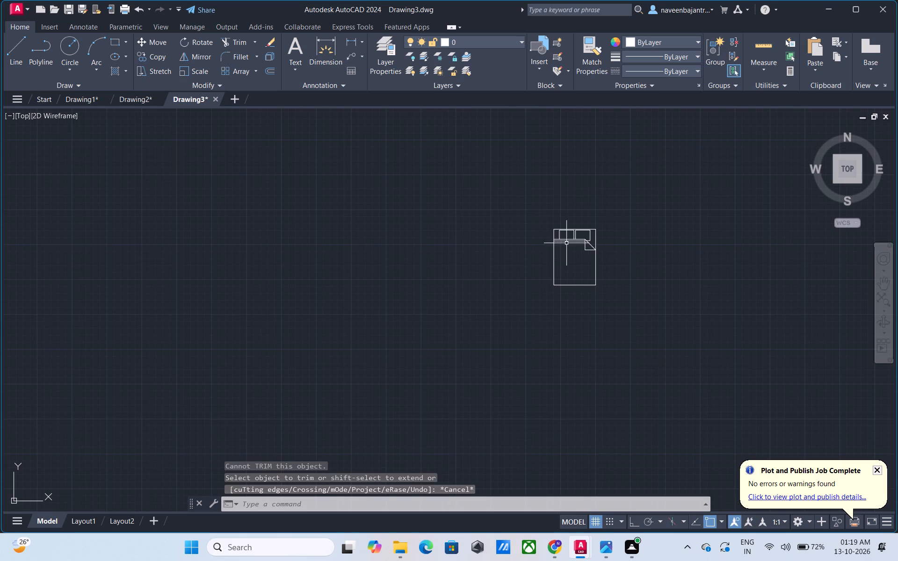
{"action": "left_click", "coordinate": [558, 233]}
{"action": "key", "text": "Delete"}
Open DesignCenter and preview Home - Space Planner blocks, including the hutch, desk phone, computer terminal, chairs, plant, piano and roundback sofas.
{"action": "scroll", "coordinate": [558, 237], "scroll_direction": "down", "scroll_amount": 4}
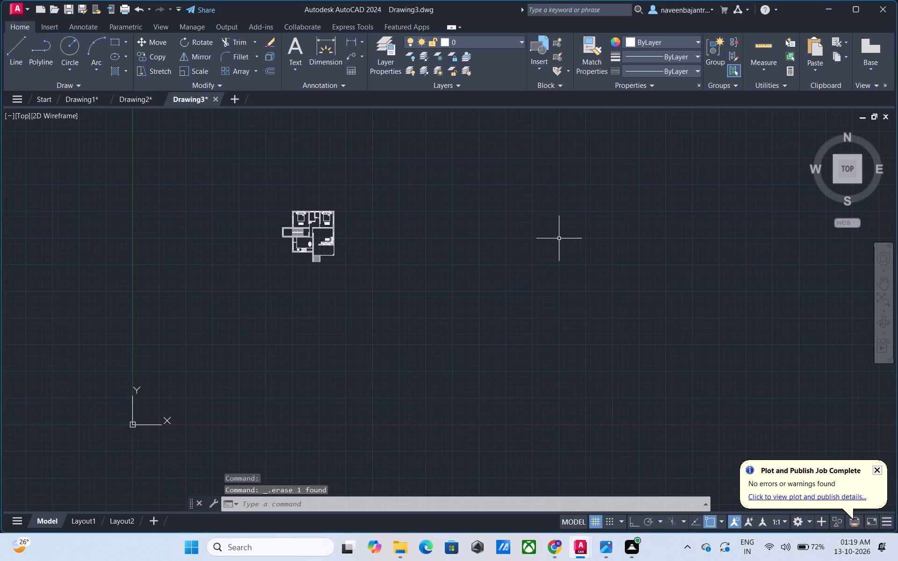
{"action": "scroll", "coordinate": [263, 230], "scroll_direction": "up", "scroll_amount": 4}
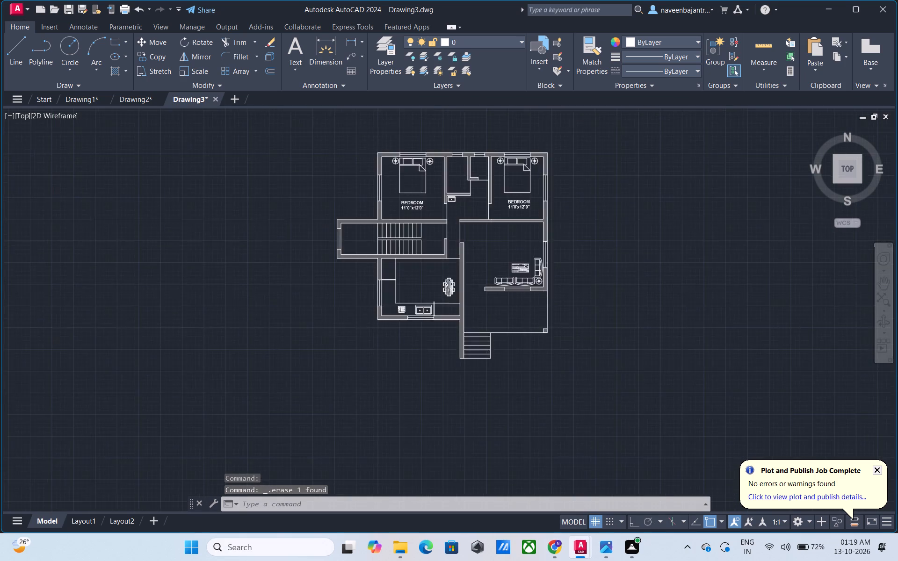
{"action": "middle_click_drag", "start_coordinate": [283, 259], "coordinate": [194, 297]}
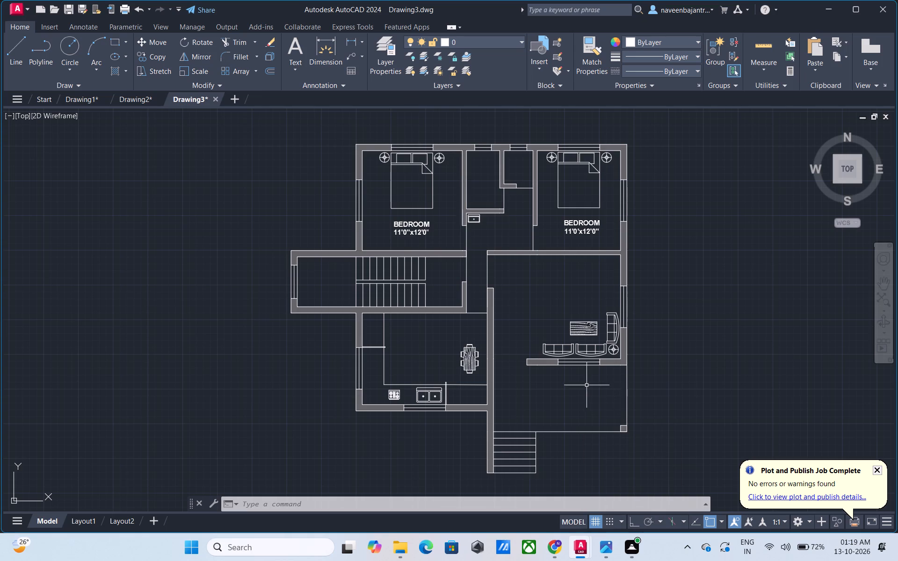
{"action": "middle_click_drag", "start_coordinate": [523, 308], "coordinate": [437, 292]}
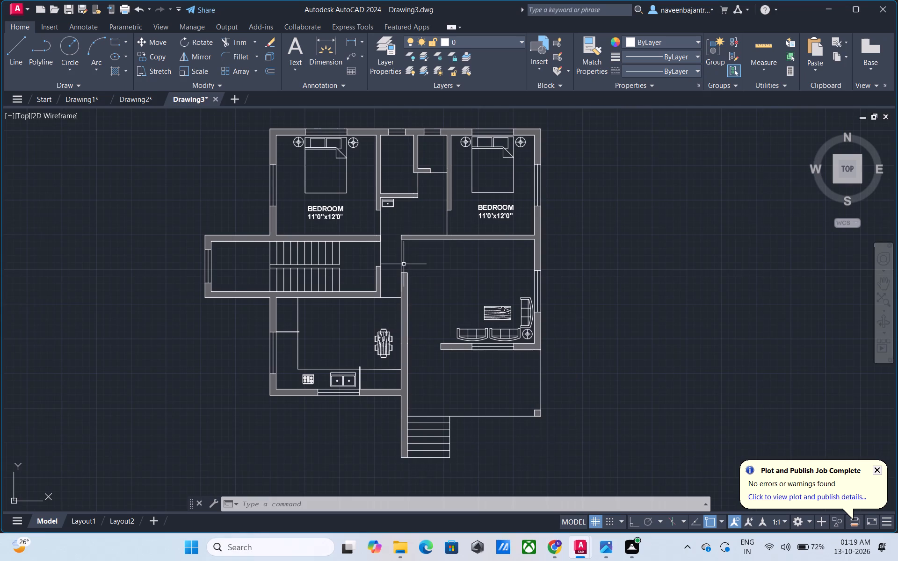
{"action": "middle_click_drag", "start_coordinate": [395, 259], "coordinate": [395, 270]}
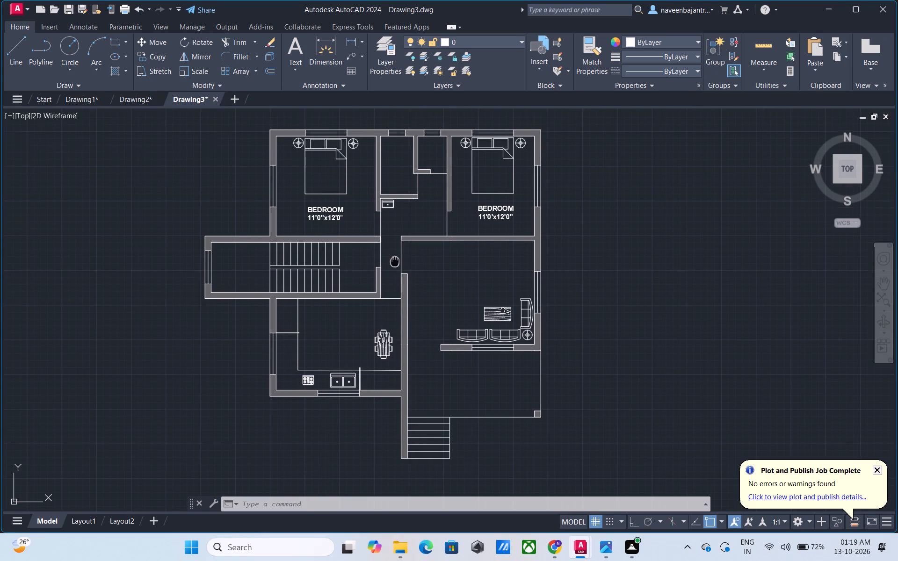
{"action": "middle_click_drag", "start_coordinate": [395, 270], "coordinate": [397, 281]}
{"action": "type", "text": "DC"}
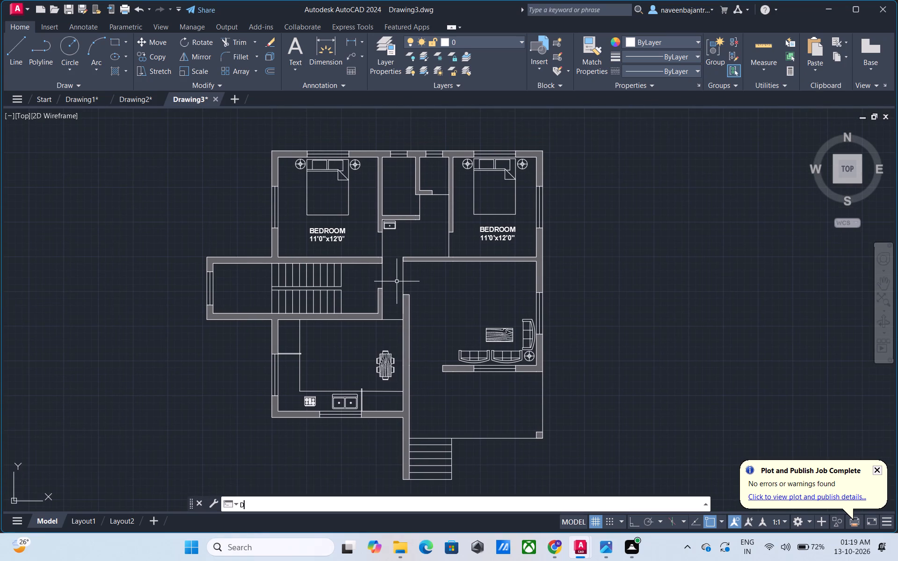
{"action": "key", "text": "space"}
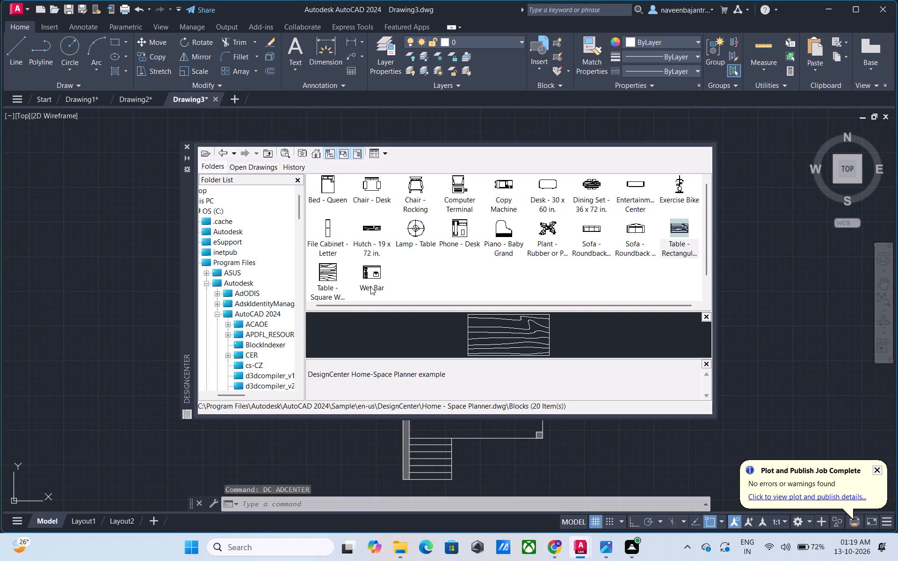
{"action": "left_click", "coordinate": [373, 227]}
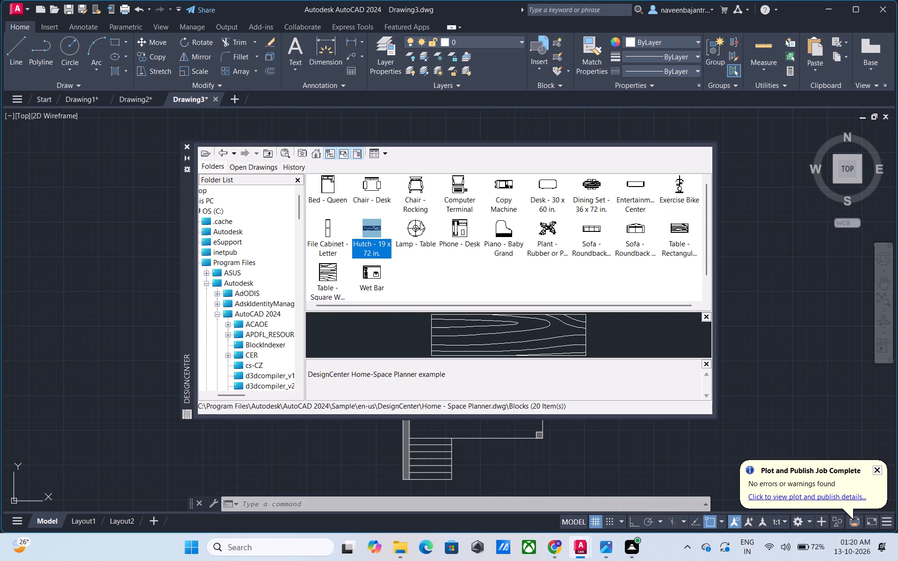
{"action": "left_click", "coordinate": [418, 224]}
{"action": "left_click", "coordinate": [457, 226]}
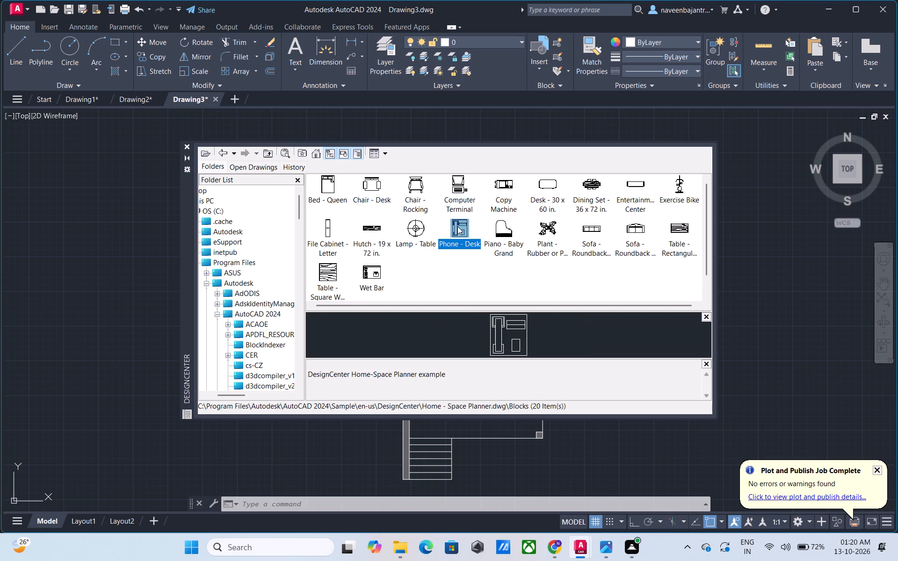
{"action": "left_click", "coordinate": [463, 191]}
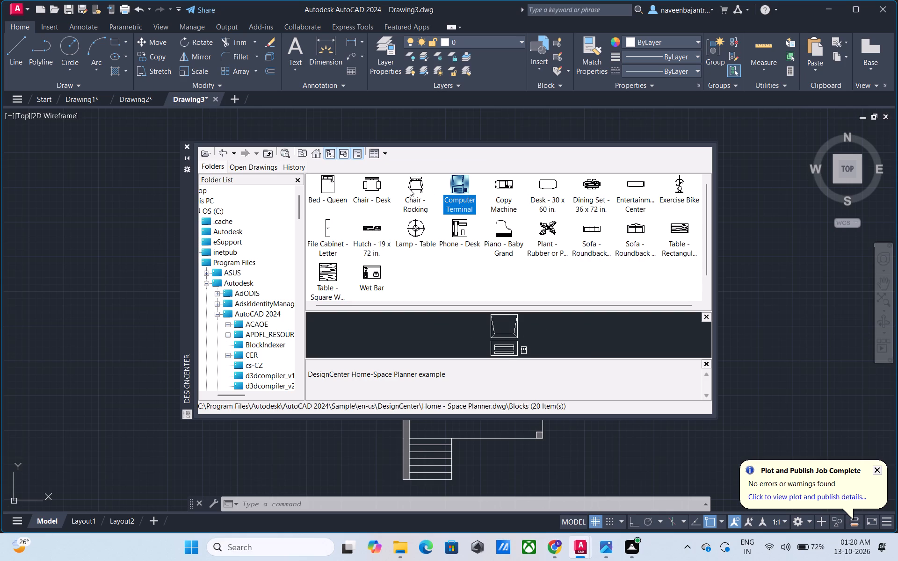
{"action": "left_click", "coordinate": [409, 188]}
{"action": "left_click", "coordinate": [375, 189]}
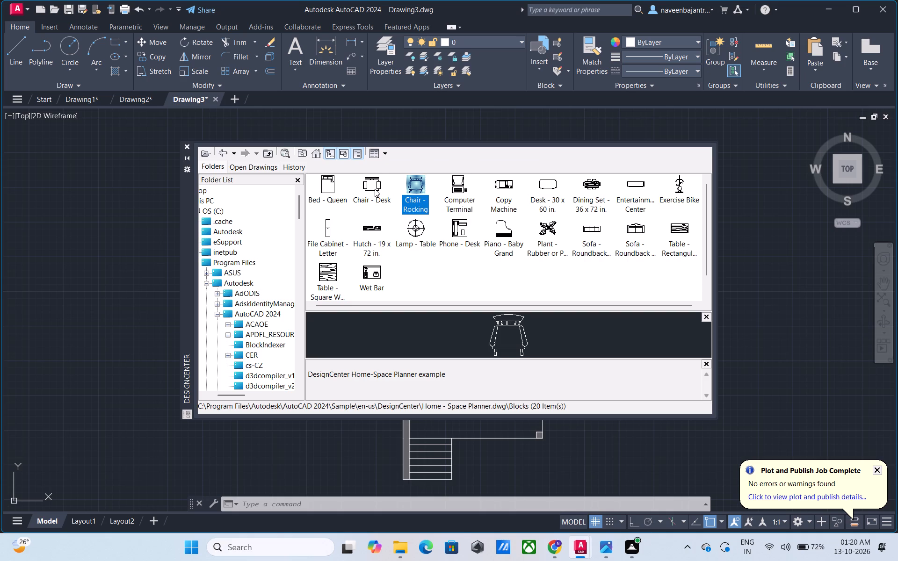
{"action": "left_click", "coordinate": [547, 225]}
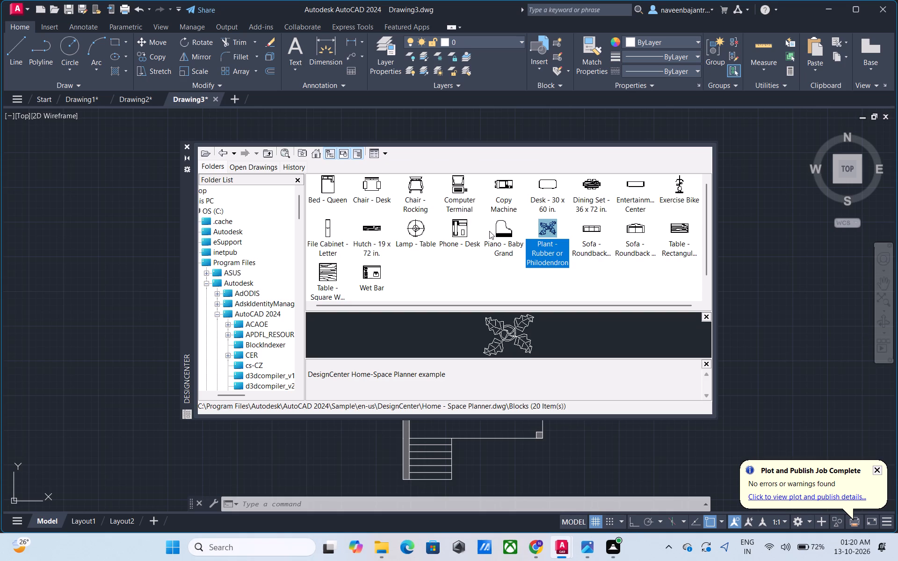
{"action": "left_click", "coordinate": [498, 230]}
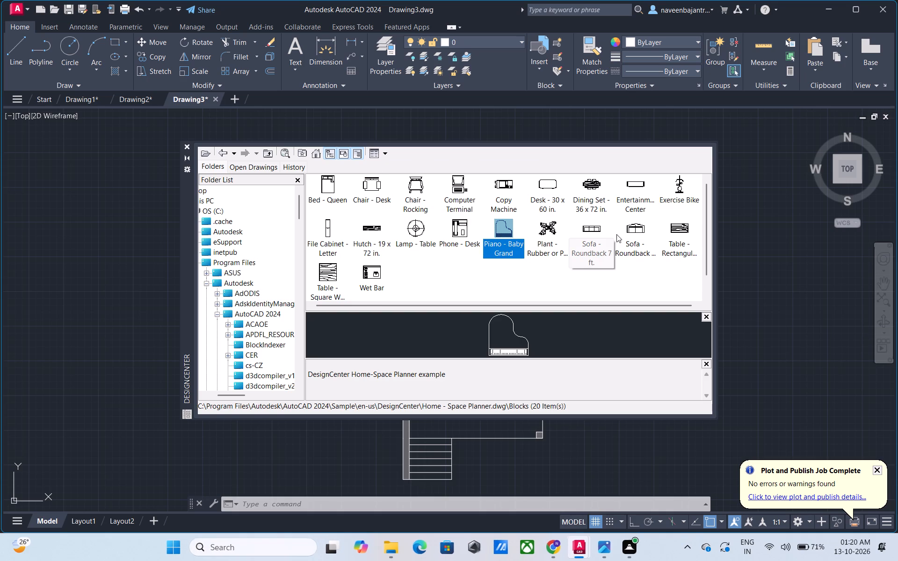
{"action": "left_click", "coordinate": [596, 230]}
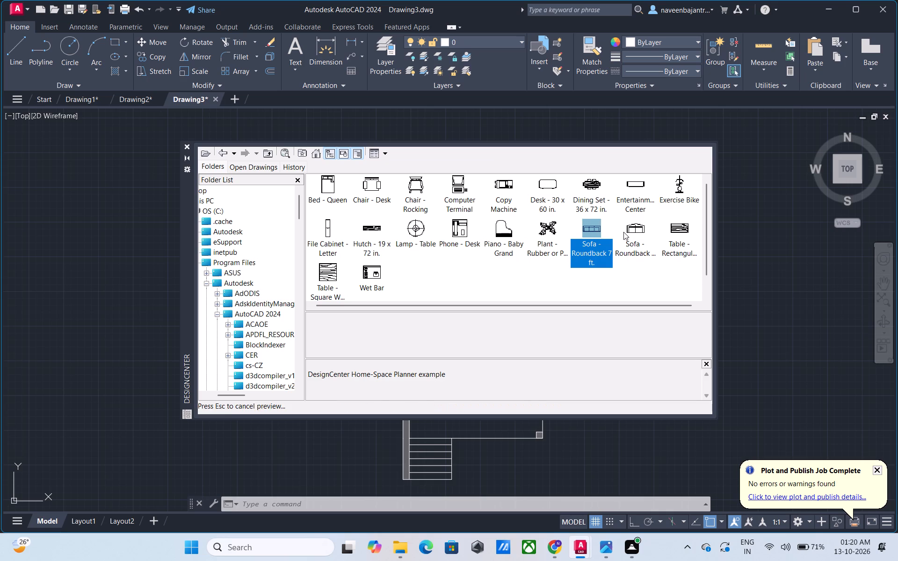
{"action": "left_click", "coordinate": [638, 233]}
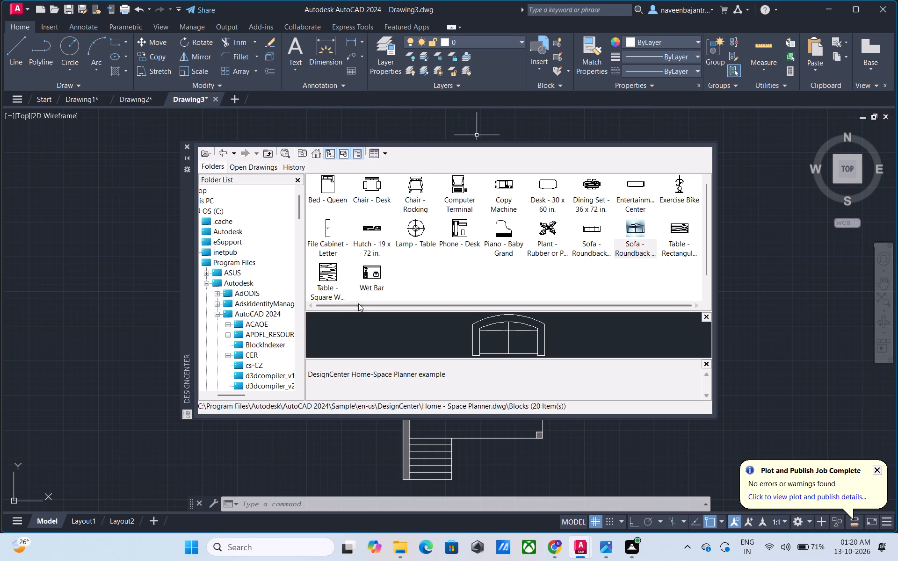
Preview the wet bar, square table and queen bed blocks, the rest of the first row through Exercise Bike, and the rectangular woodgrain table.
{"action": "left_click", "coordinate": [372, 274]}
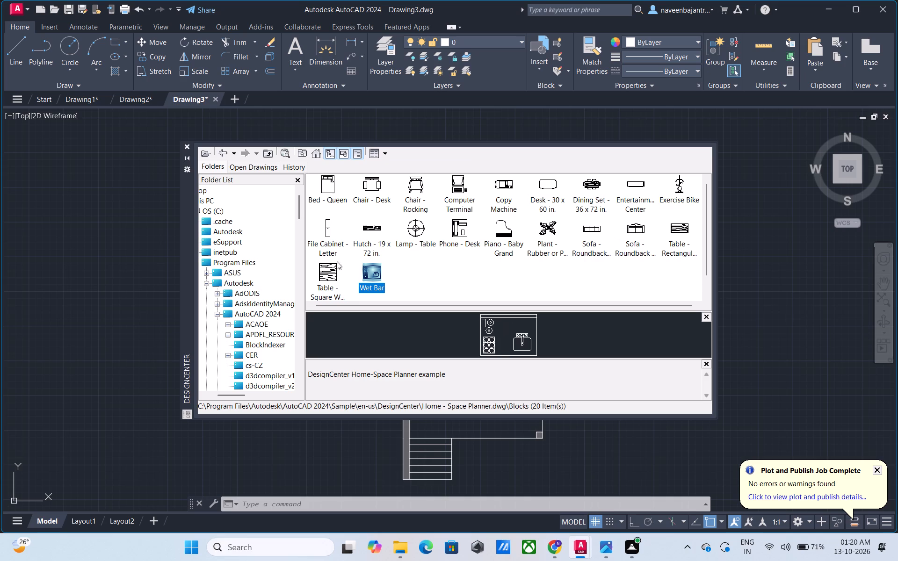
{"action": "left_click", "coordinate": [328, 266]}
{"action": "left_click", "coordinate": [324, 195]}
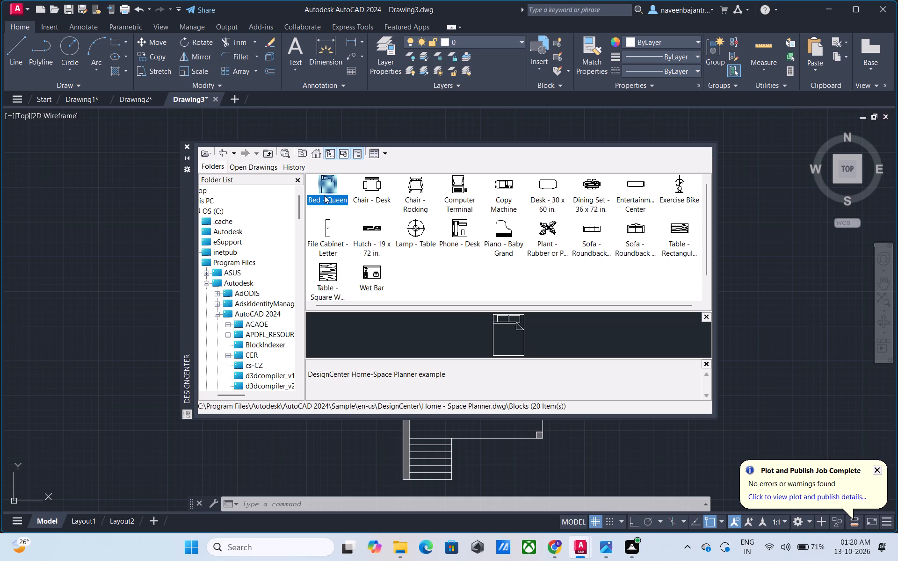
{"action": "left_click", "coordinate": [374, 187]}
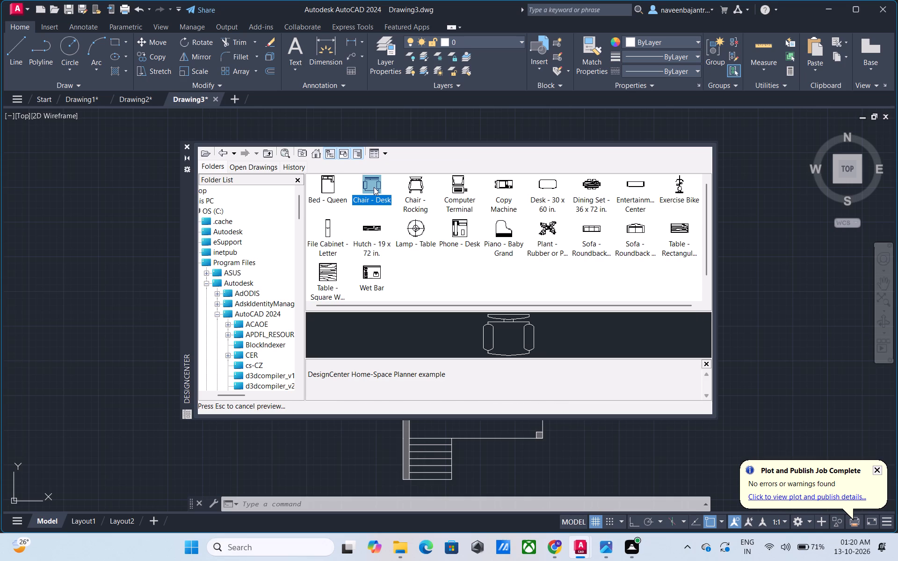
{"action": "left_click", "coordinate": [420, 188]}
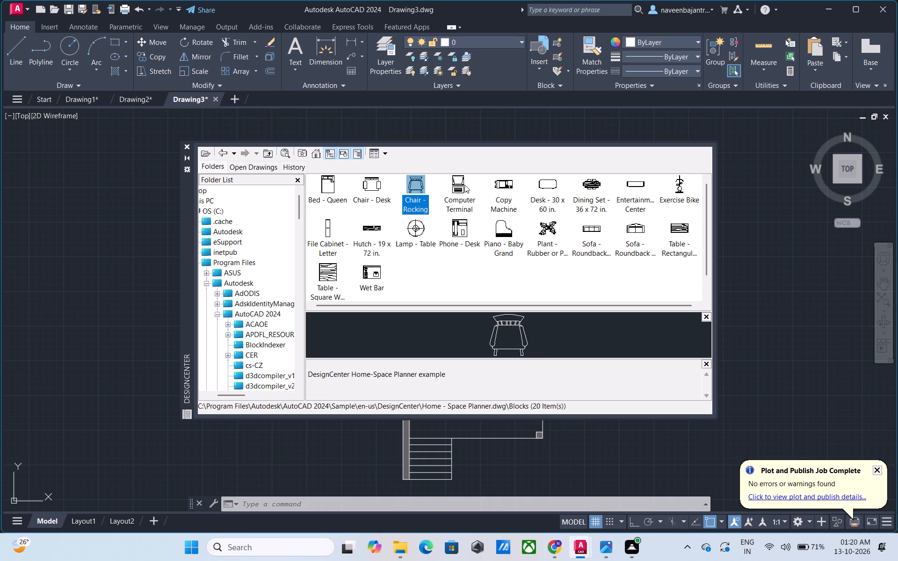
{"action": "left_click", "coordinate": [461, 187]}
{"action": "left_click", "coordinate": [503, 187]}
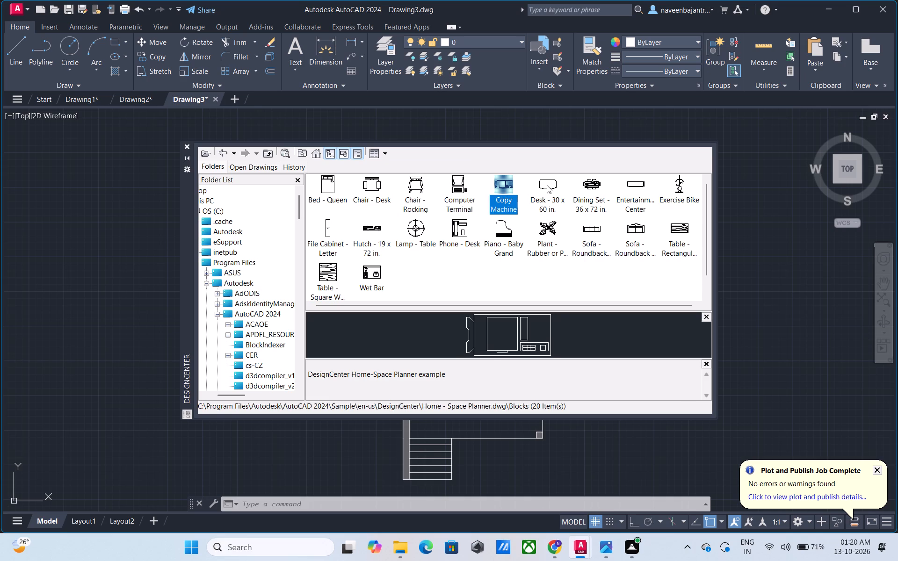
{"action": "left_click", "coordinate": [547, 185]}
{"action": "left_click", "coordinate": [586, 185]}
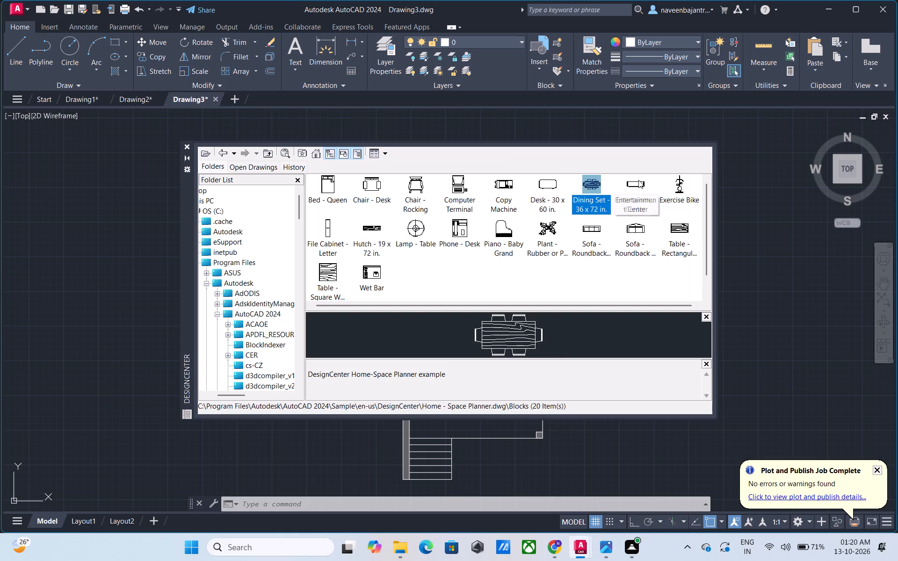
{"action": "left_click", "coordinate": [638, 180]}
{"action": "left_click", "coordinate": [681, 183]}
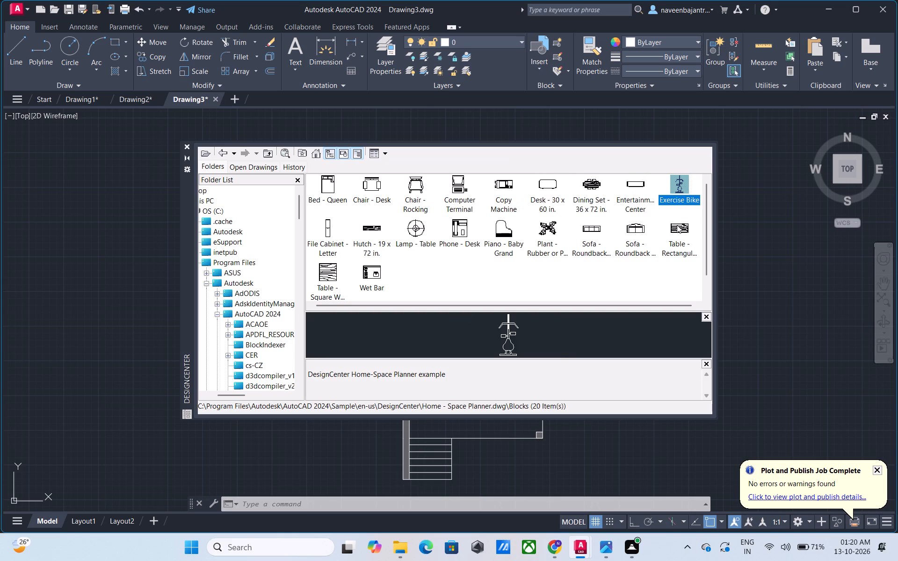
{"action": "left_click", "coordinate": [677, 227]}
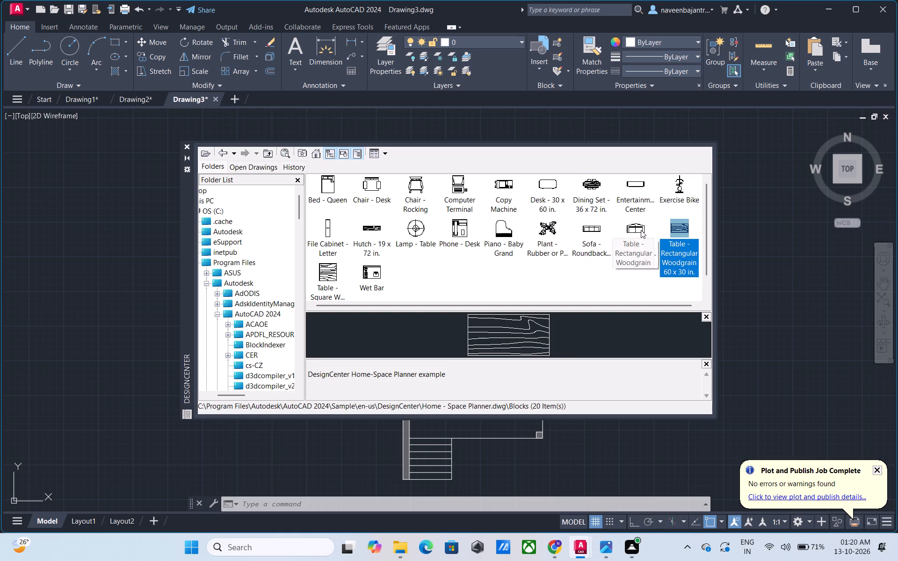
Preview the second-row blocks from the roundback loveseat back to the file cabinet, and the wet bar, square table and table lamp again.
{"action": "left_click", "coordinate": [641, 230]}
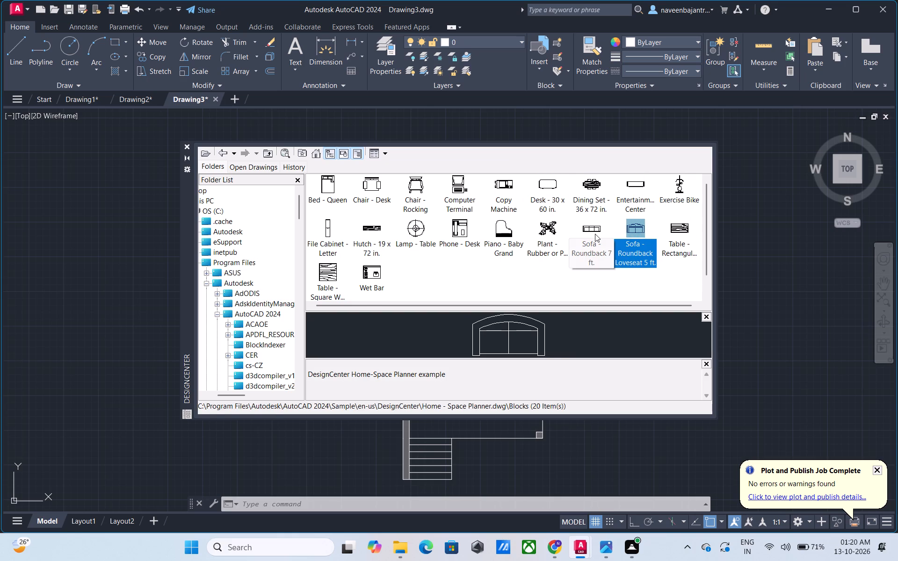
{"action": "left_click", "coordinate": [595, 234]}
{"action": "left_click", "coordinate": [550, 228]}
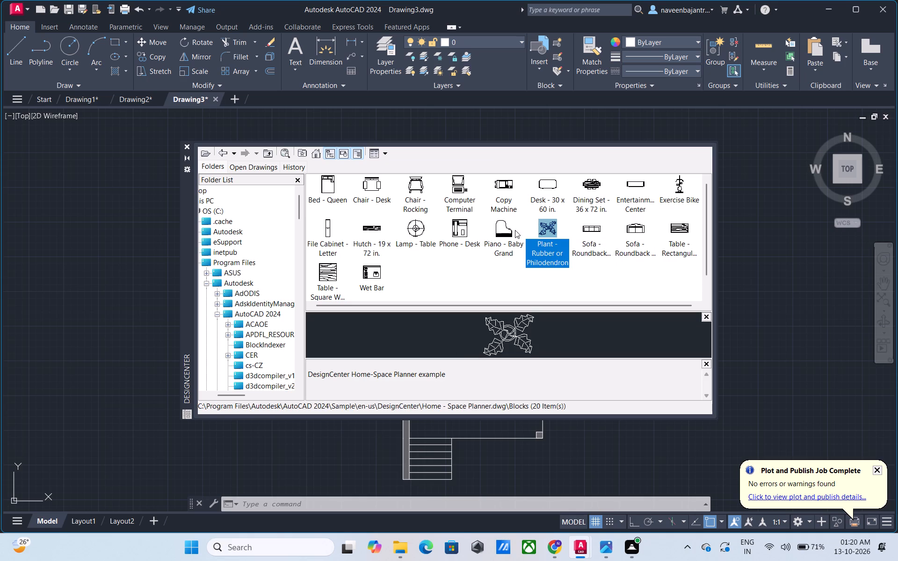
{"action": "left_click", "coordinate": [505, 230]}
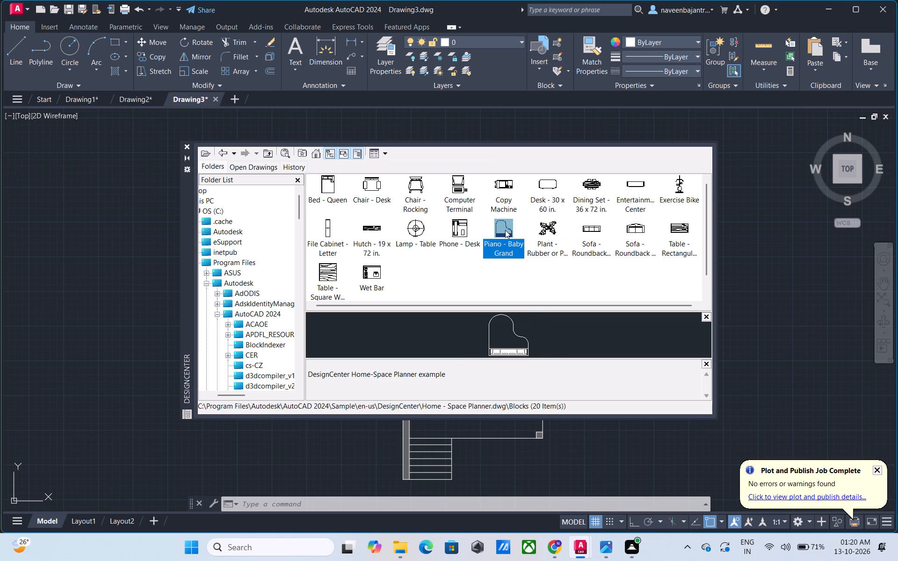
{"action": "left_click", "coordinate": [464, 230]}
{"action": "left_click", "coordinate": [417, 227]}
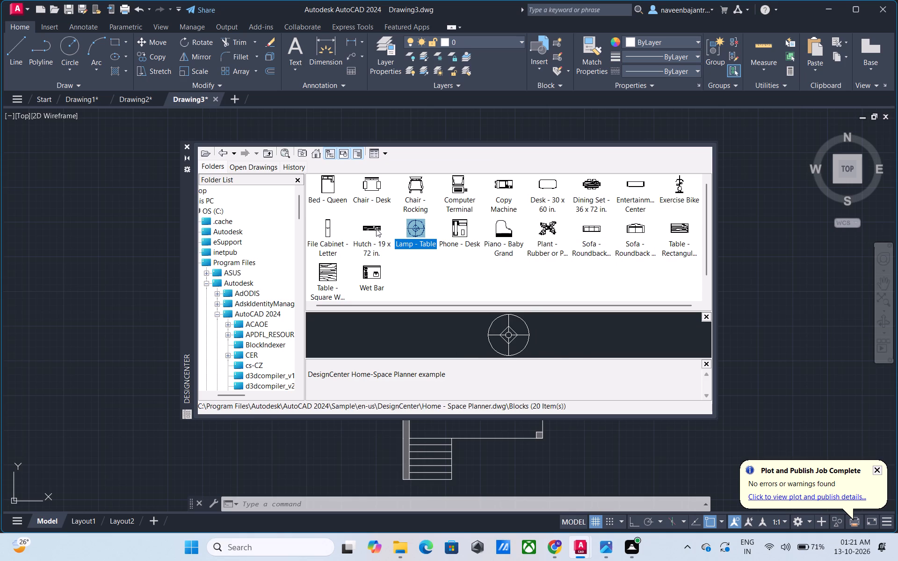
{"action": "left_click", "coordinate": [376, 229]}
{"action": "left_click", "coordinate": [333, 230]}
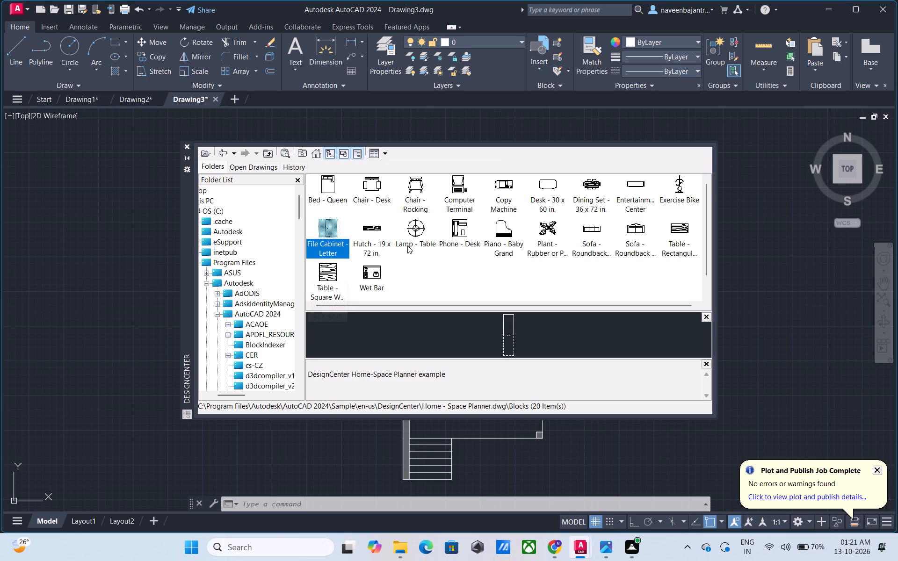
{"action": "left_click", "coordinate": [367, 270]}
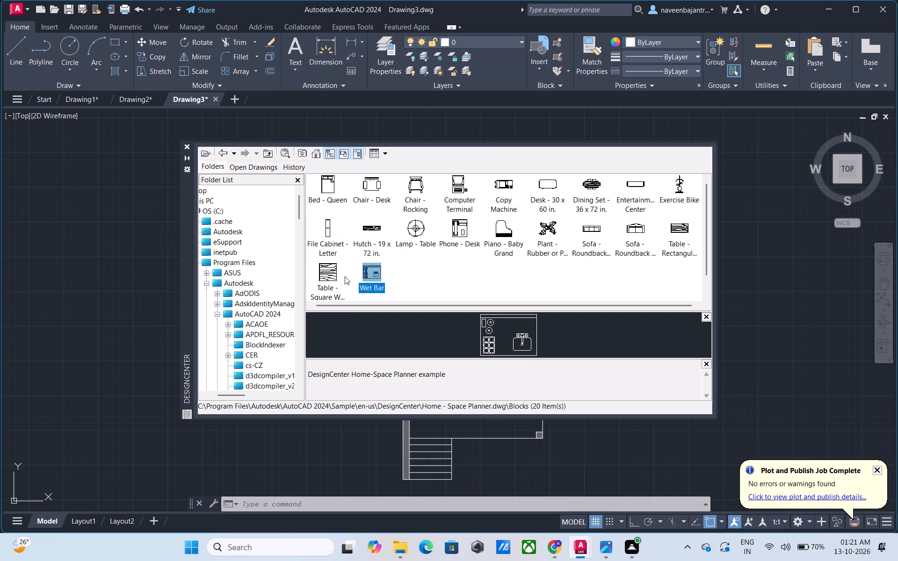
{"action": "left_click", "coordinate": [329, 280]}
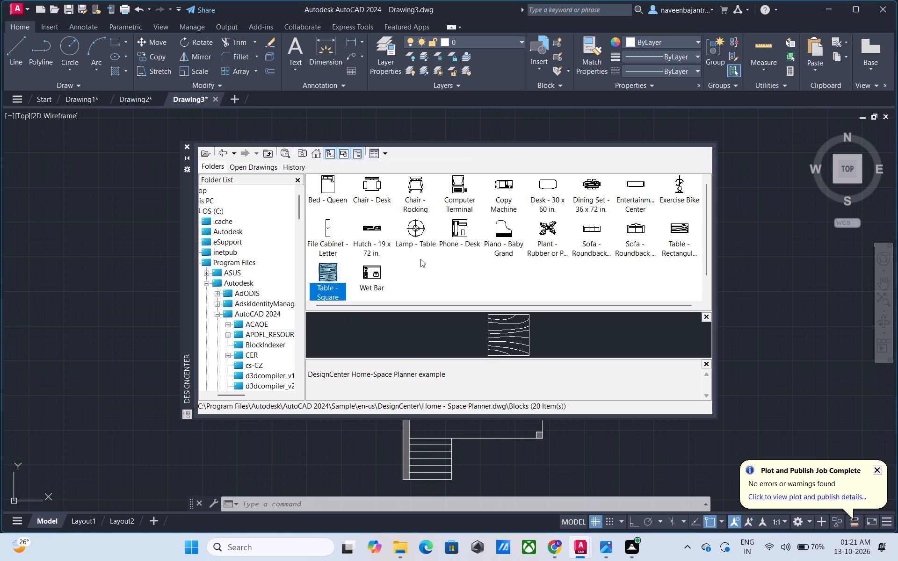
{"action": "left_click", "coordinate": [415, 231]}
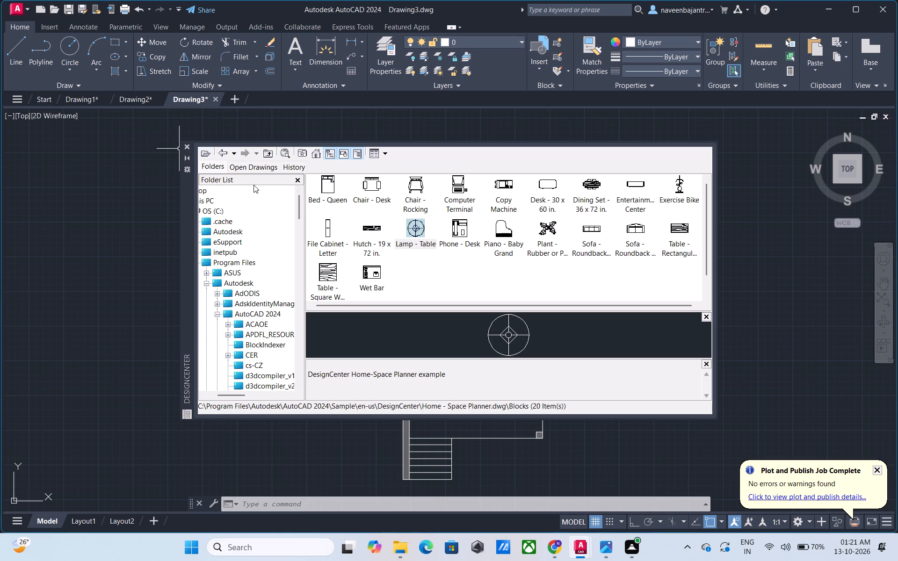
Browse to the blocks of the HVAC - Heating Ventilation Air Conditioning sample drawing in DesignCenter.
{"action": "left_click", "coordinate": [225, 152]}
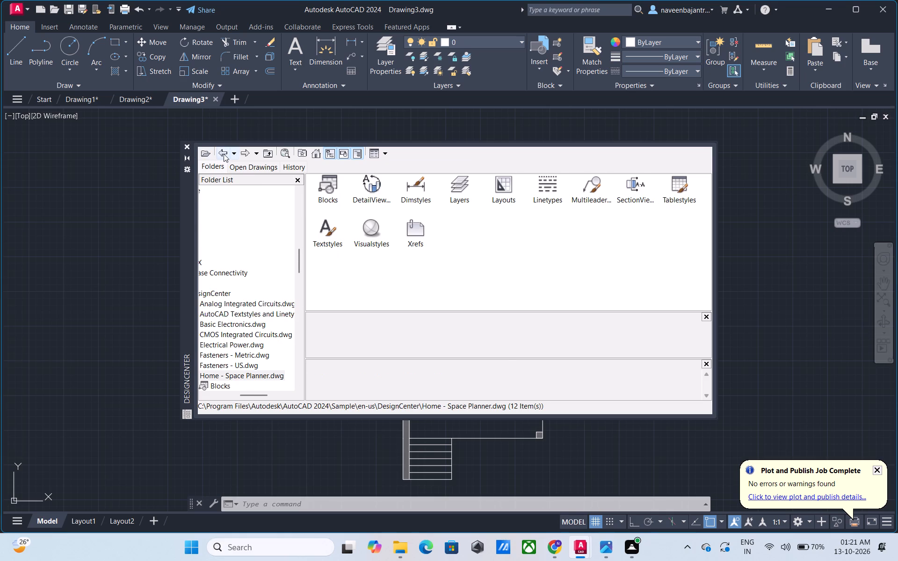
{"action": "left_click", "coordinate": [224, 154]}
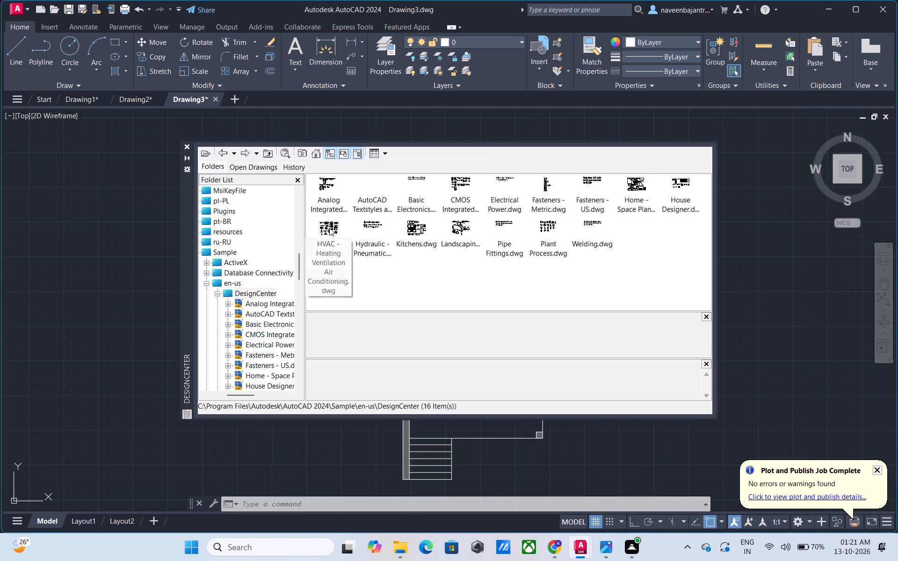
{"action": "double_click", "coordinate": [329, 228]}
{"action": "double_click", "coordinate": [329, 193]}
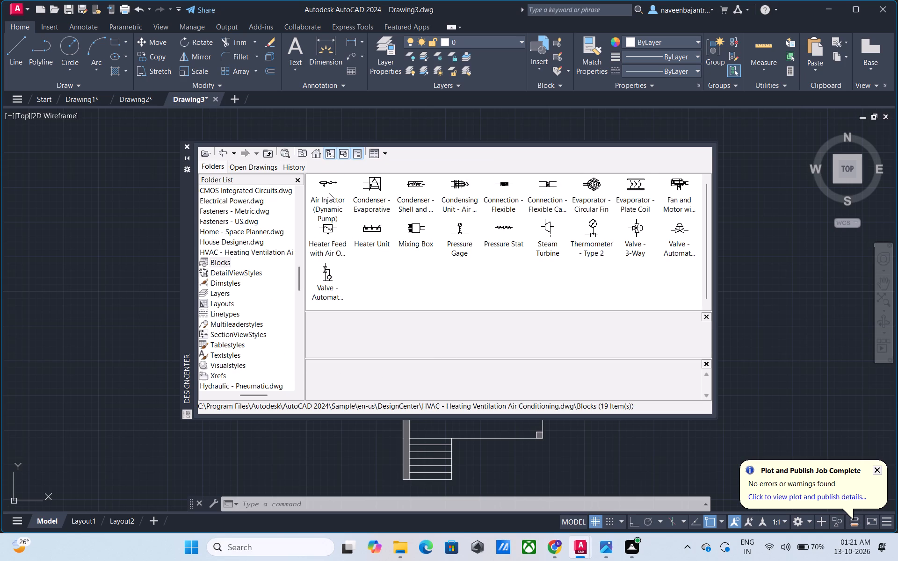
Preview the first-row HVAC blocks, from Air Injector through the condensers, flexible connections and evaporators to Fan and Motor with Belt Guard.
{"action": "left_click", "coordinate": [328, 187]}
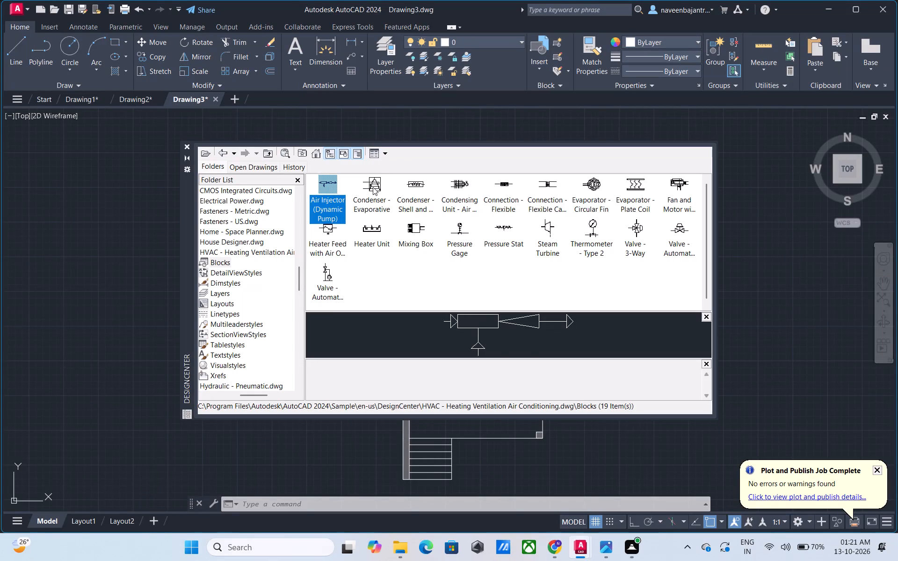
{"action": "left_click", "coordinate": [373, 187]}
{"action": "left_click", "coordinate": [411, 188]}
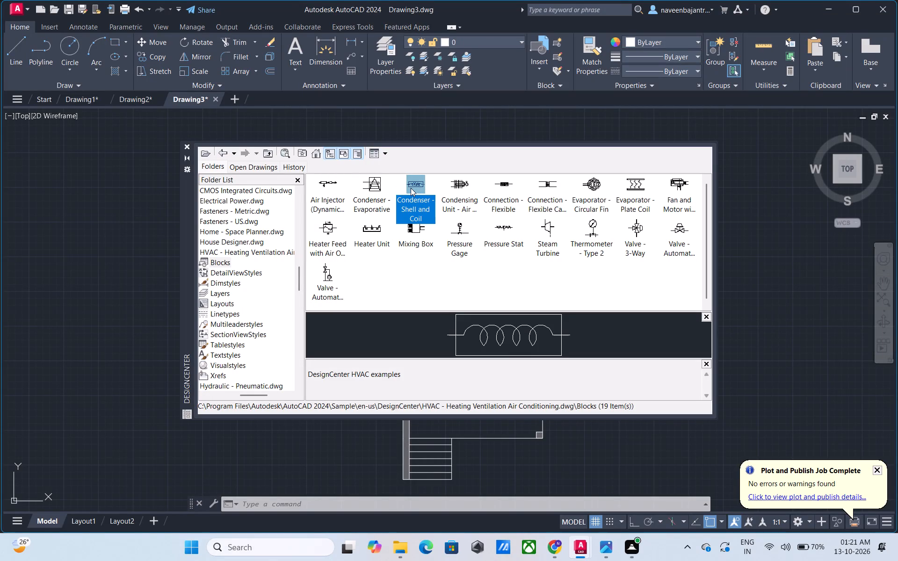
{"action": "left_click", "coordinate": [457, 185]}
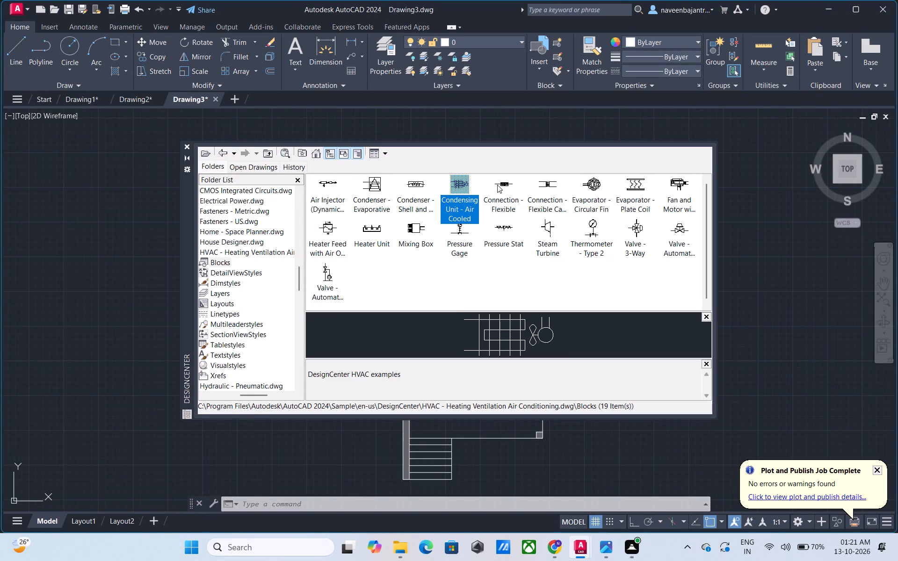
{"action": "left_click", "coordinate": [499, 184]}
{"action": "left_click", "coordinate": [541, 184]}
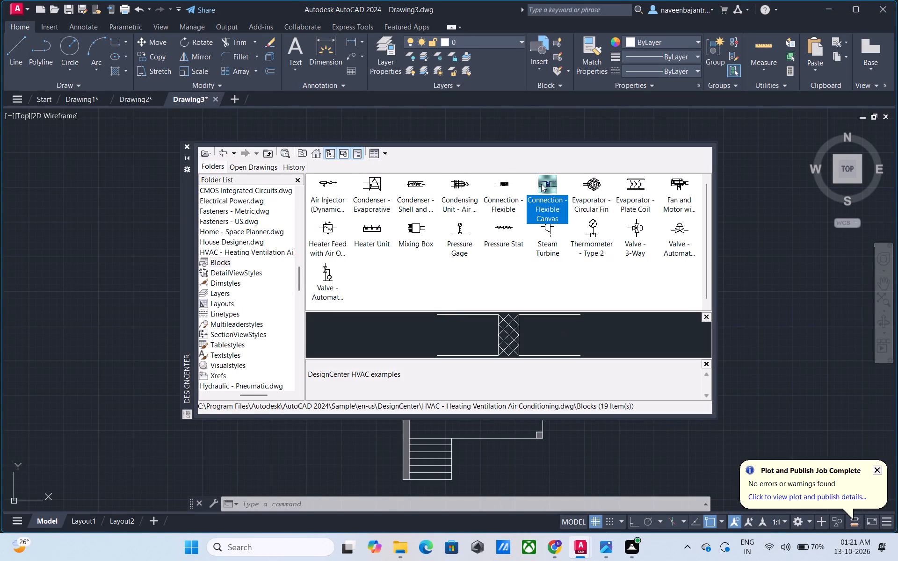
{"action": "left_click", "coordinate": [592, 187]}
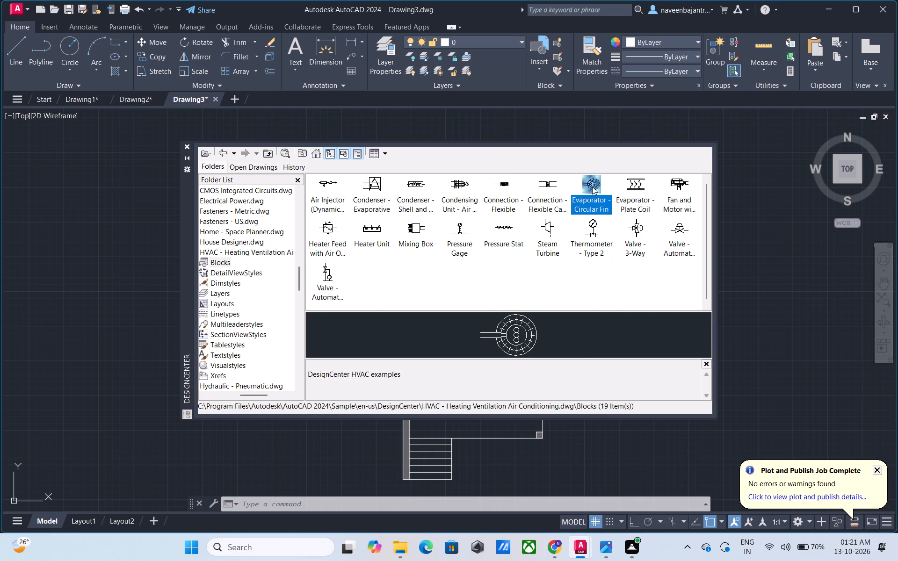
{"action": "left_click", "coordinate": [634, 185]}
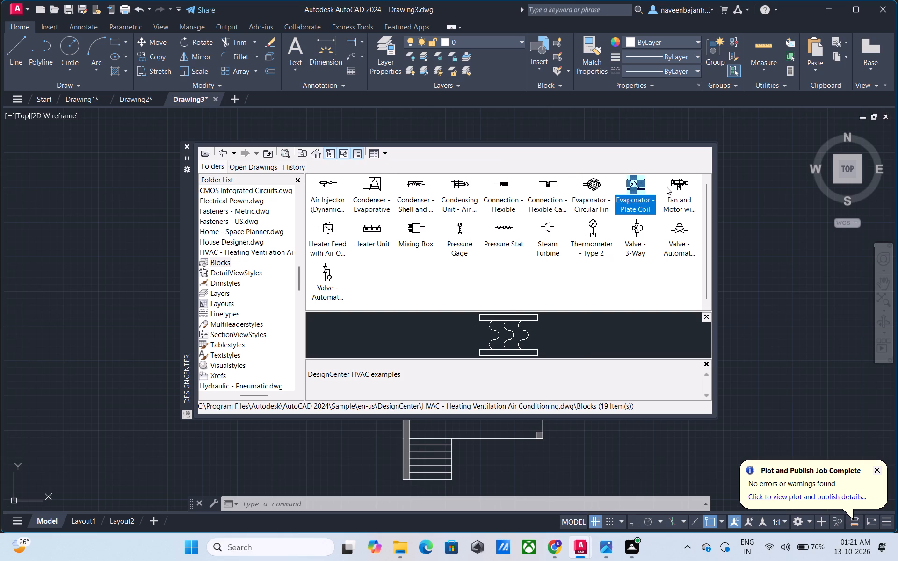
{"action": "left_click", "coordinate": [673, 187]}
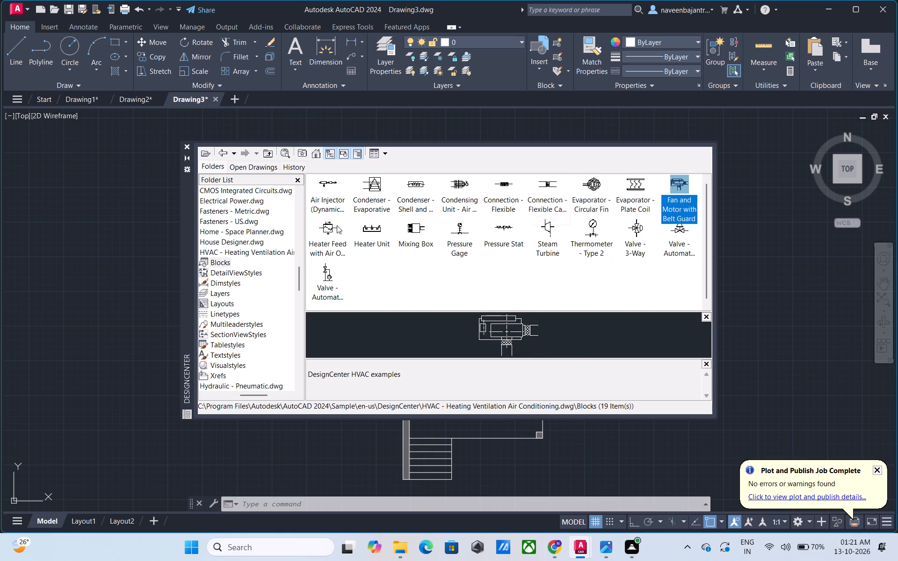
Preview the remaining HVAC blocks, from Heater Feed with Air Outlet through Mixing Box and Steam Turbine to Valve - Automatic Reducing.
{"action": "left_click", "coordinate": [327, 228]}
{"action": "left_click", "coordinate": [369, 228]}
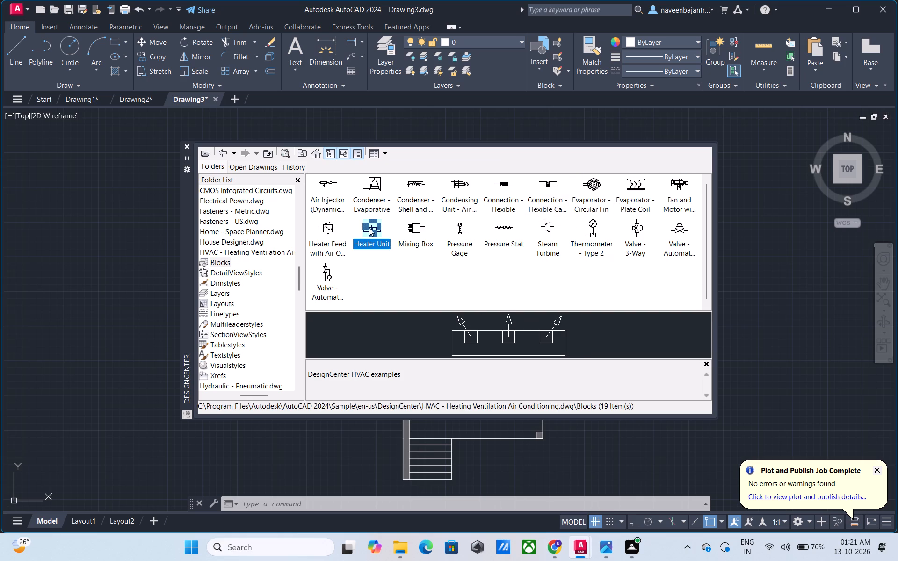
{"action": "left_click", "coordinate": [410, 227]}
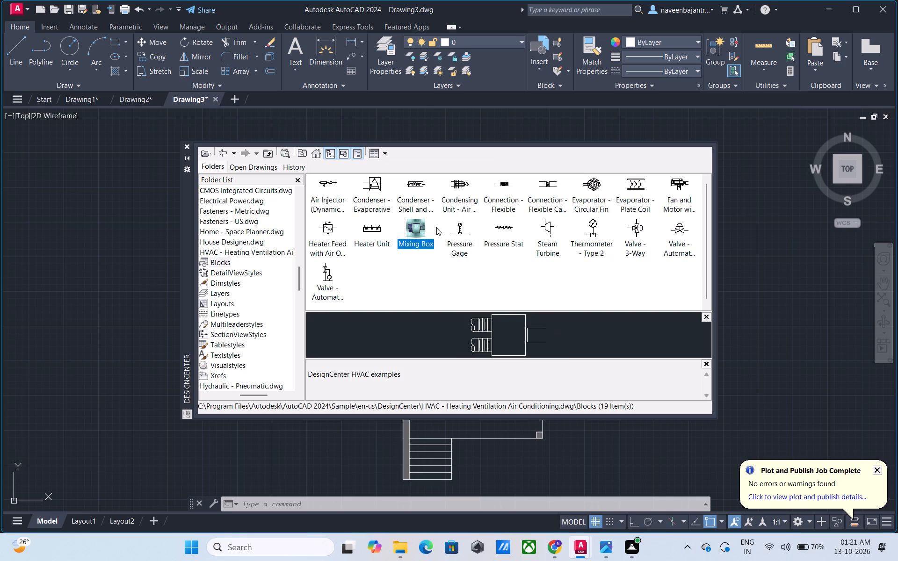
{"action": "left_click", "coordinate": [457, 230]}
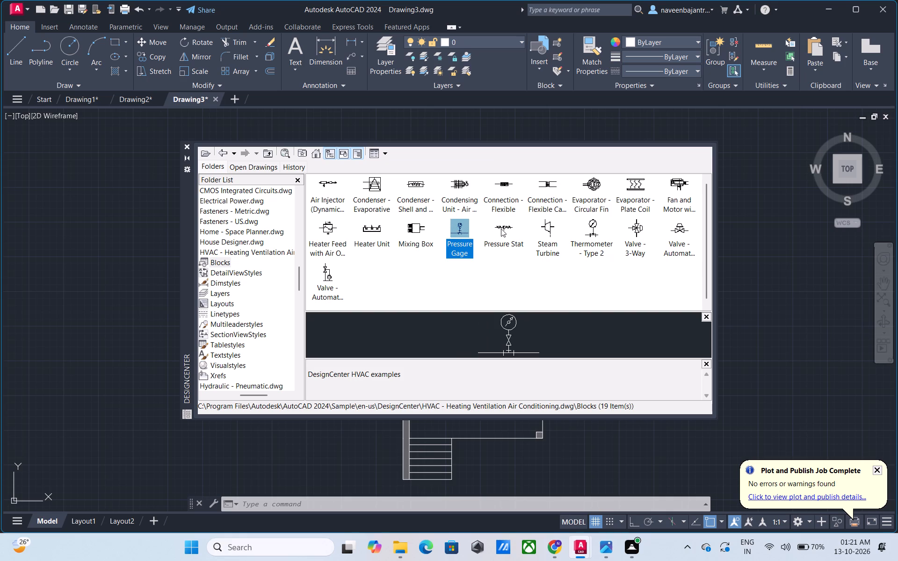
{"action": "left_click", "coordinate": [501, 229]}
{"action": "left_click", "coordinate": [550, 228]}
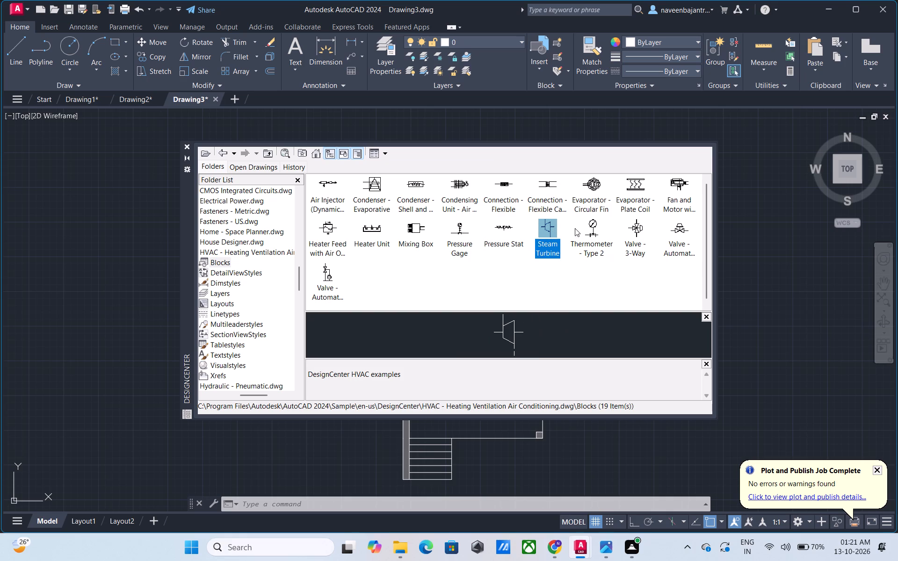
{"action": "left_click", "coordinate": [591, 228]}
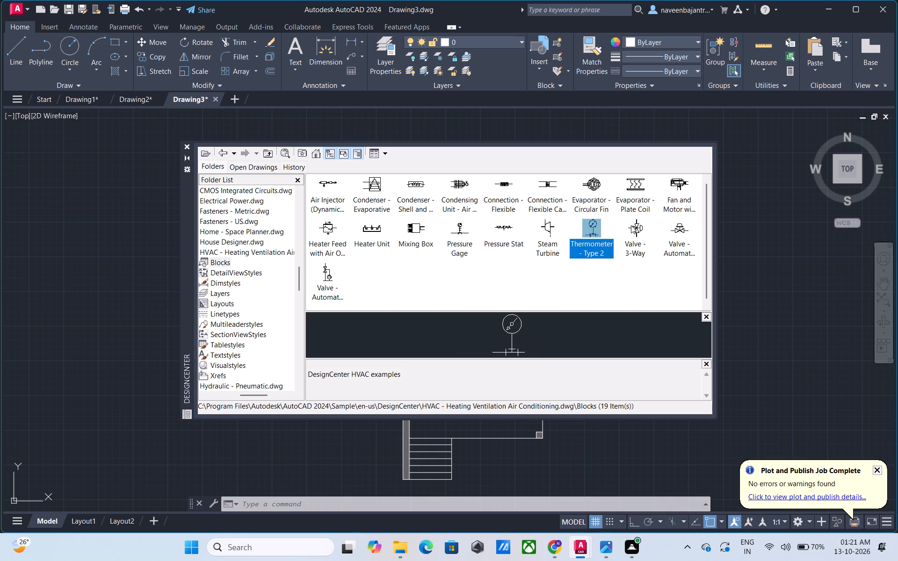
{"action": "left_click", "coordinate": [631, 225]}
{"action": "left_click", "coordinate": [676, 228]}
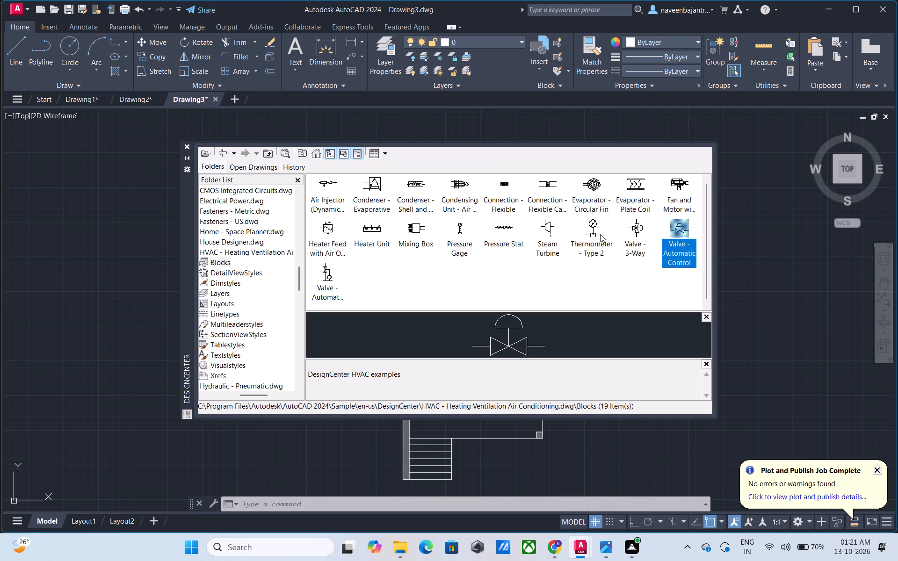
{"action": "left_click", "coordinate": [330, 273]}
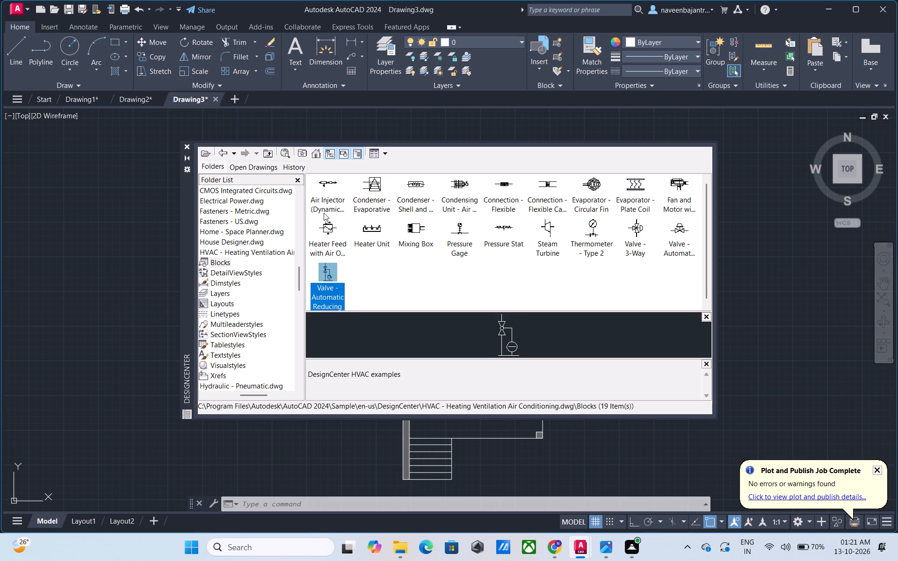
Preview the air injector, the two condensers, the air-cooled condensing unit, the heater feed and the heater unit blocks again.
{"action": "left_click", "coordinate": [324, 186]}
{"action": "left_click", "coordinate": [380, 189]}
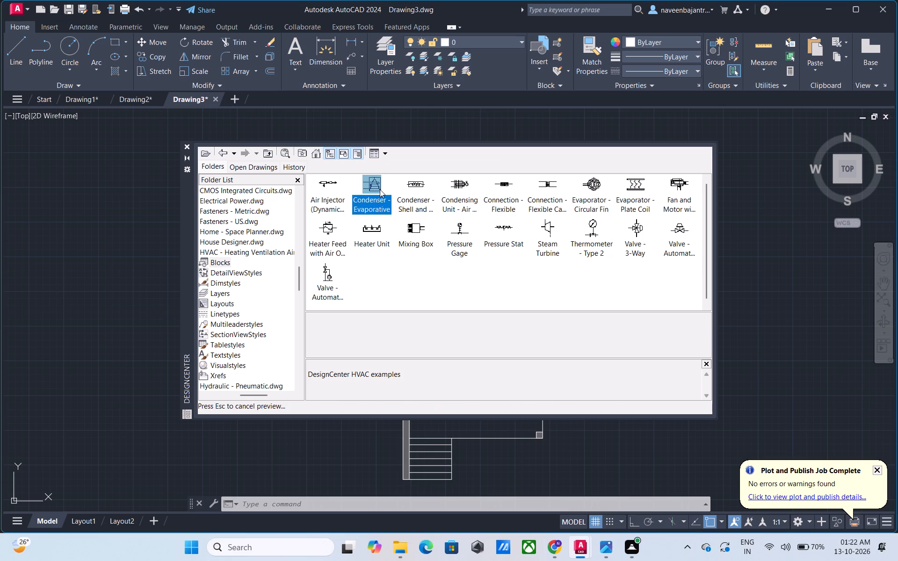
{"action": "left_click", "coordinate": [409, 188]}
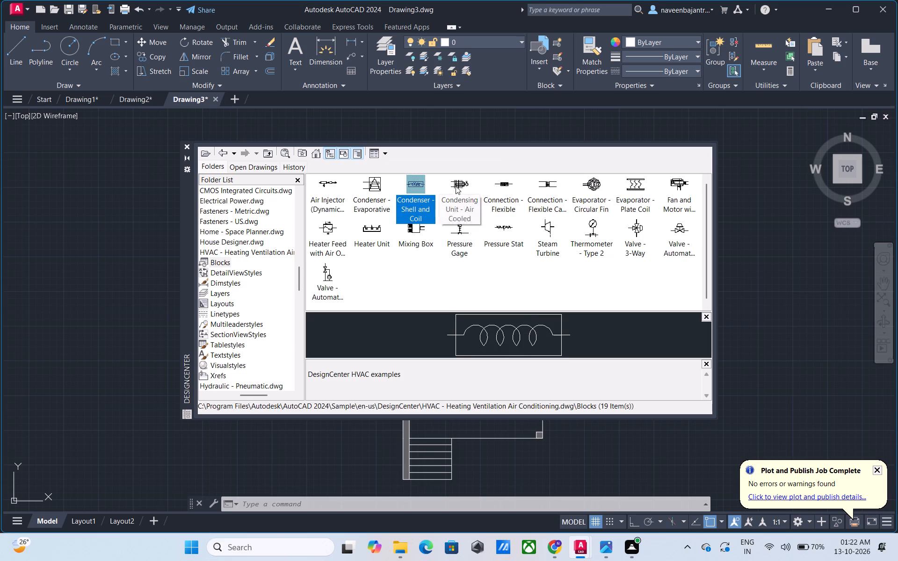
{"action": "left_click", "coordinate": [456, 186]}
{"action": "left_click", "coordinate": [330, 226]}
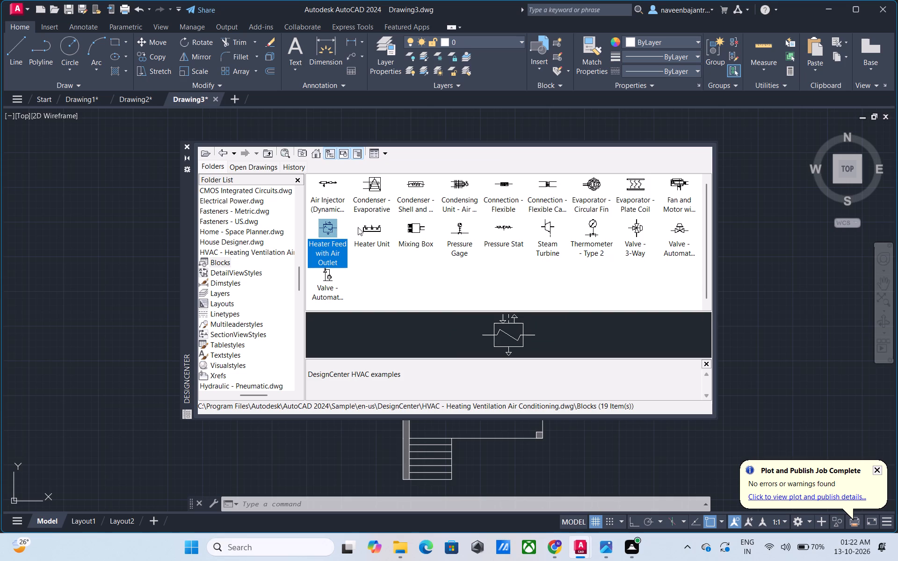
{"action": "left_click", "coordinate": [362, 227]}
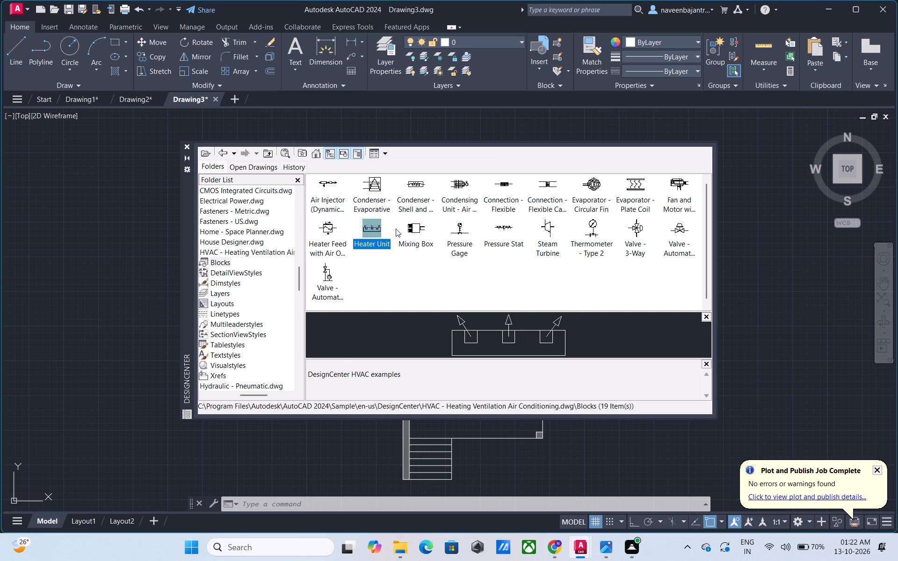
Go back to the DesignCenter sample folder and browse to the blocks of Landscaping.dwg.
{"action": "left_click", "coordinate": [220, 156]}
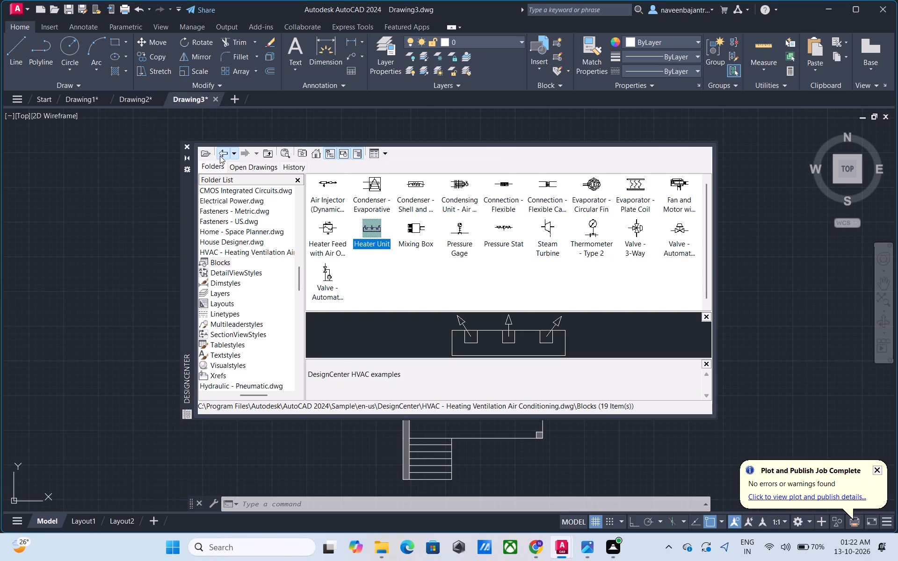
{"action": "left_click", "coordinate": [220, 156]}
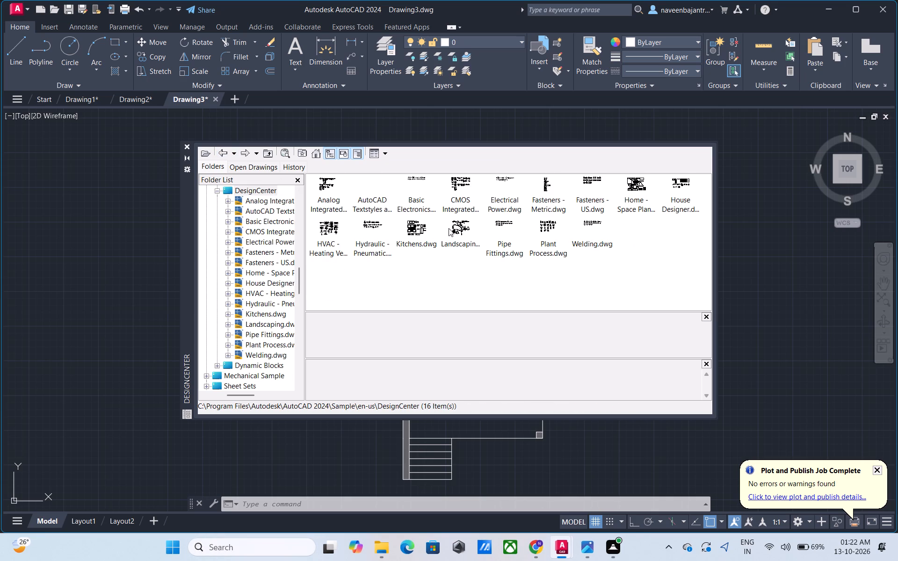
{"action": "double_click", "coordinate": [455, 228]}
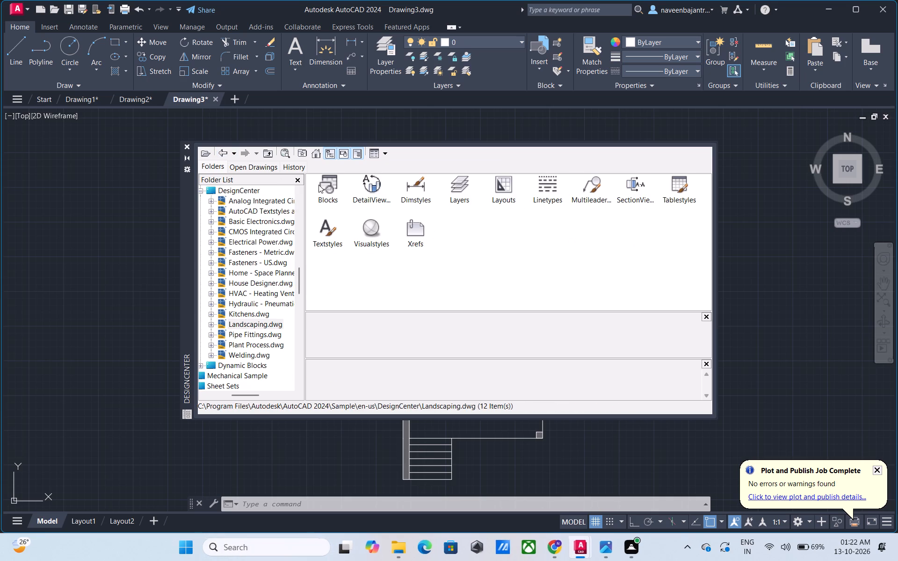
{"action": "double_click", "coordinate": [323, 184]}
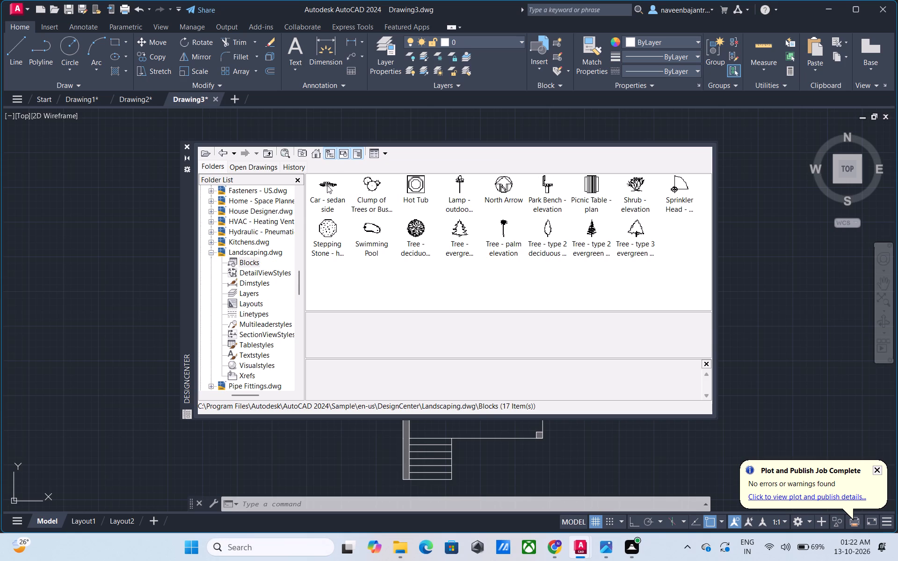
Preview the first-row Landscaping blocks, from Car - sedan side through Hot Tub, North Arrow and Picnic Table to Sprinkler Head - 90 degrees.
{"action": "left_click", "coordinate": [327, 185]}
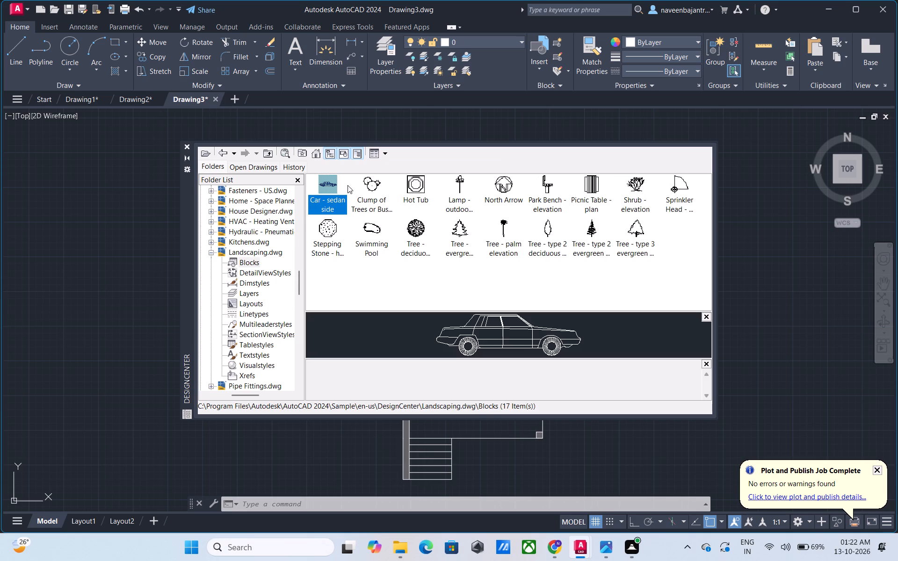
{"action": "left_click", "coordinate": [370, 187]}
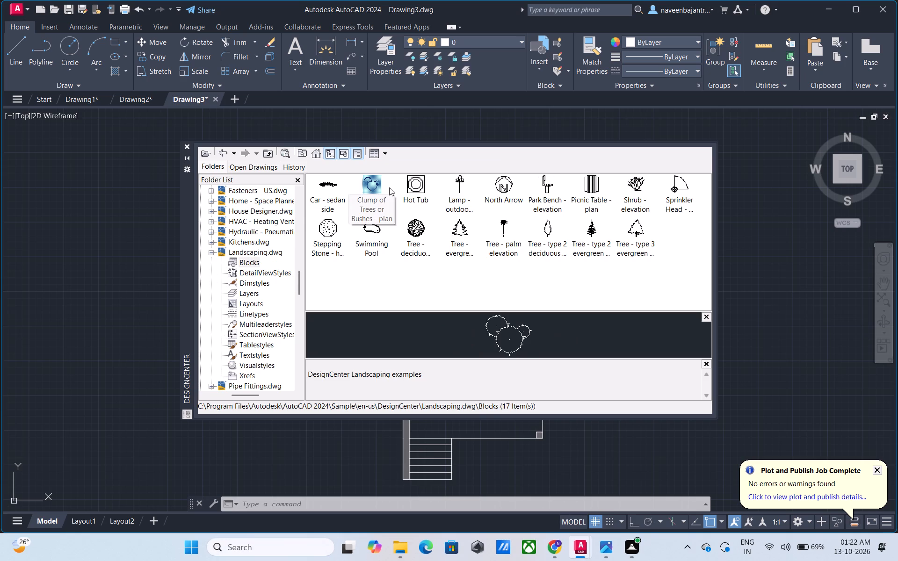
{"action": "left_click", "coordinate": [412, 187]}
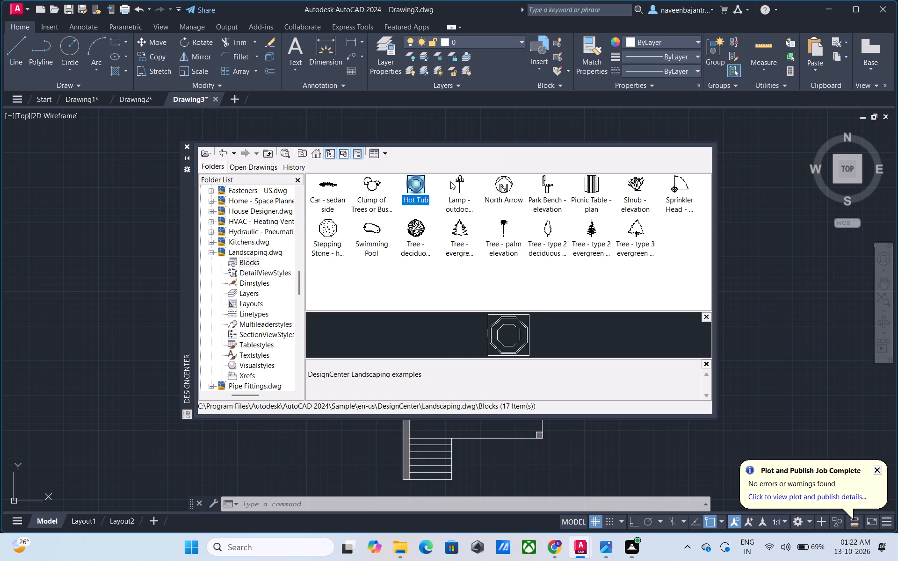
{"action": "left_click", "coordinate": [460, 181]}
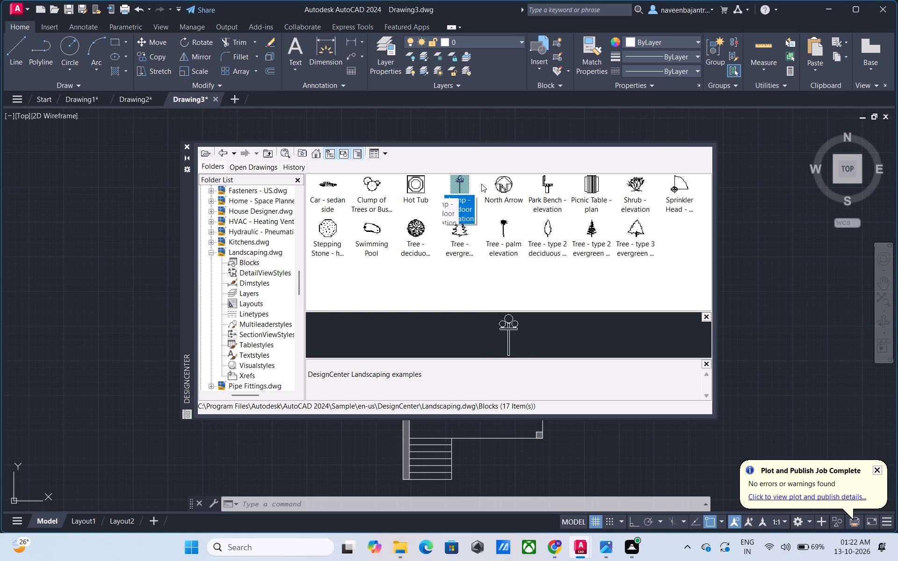
{"action": "left_click", "coordinate": [501, 184]}
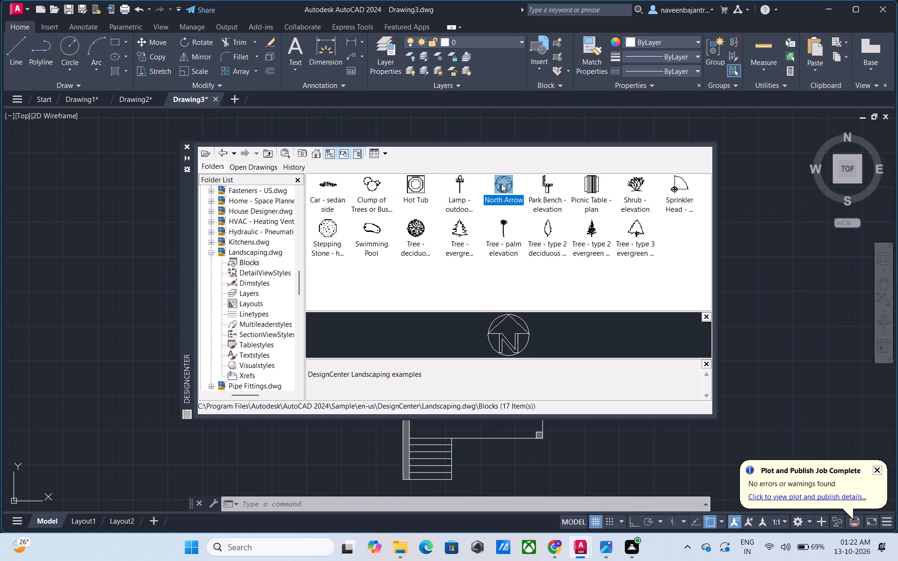
{"action": "left_click", "coordinate": [548, 186]}
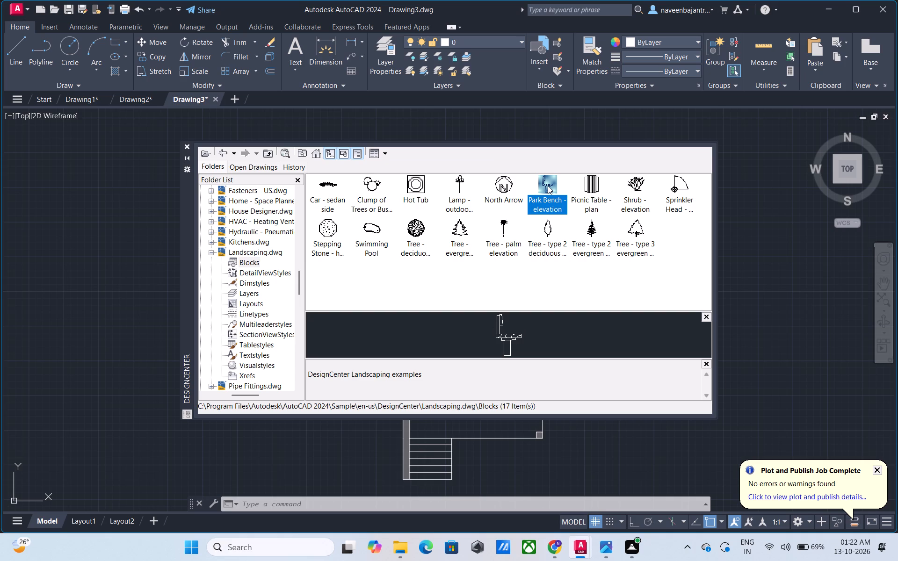
{"action": "left_click", "coordinate": [591, 186]}
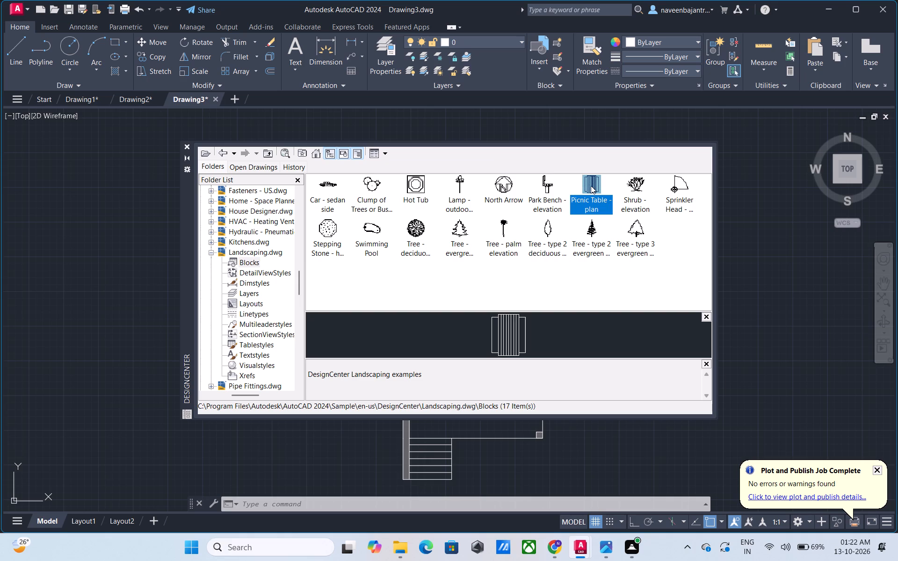
{"action": "left_click", "coordinate": [634, 183]}
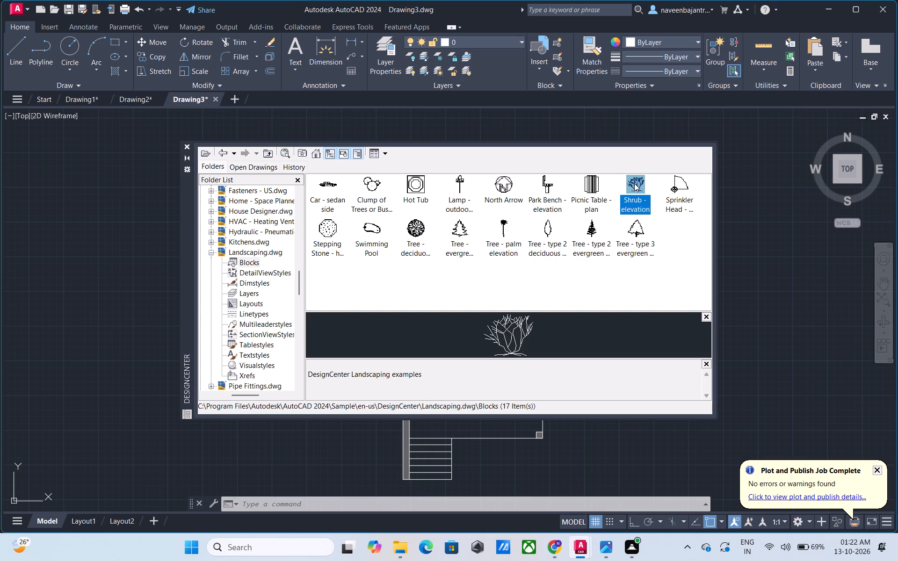
{"action": "left_click", "coordinate": [679, 185]}
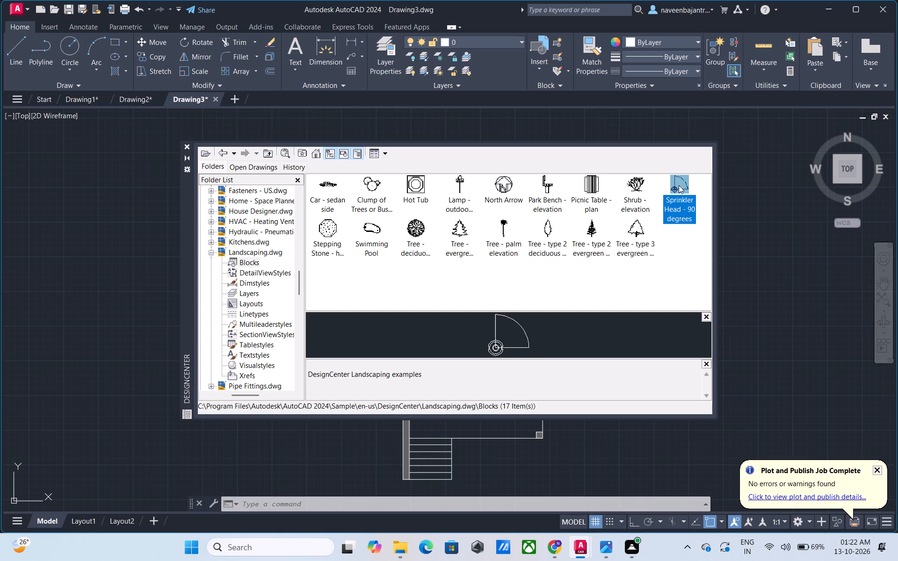
Preview the second-row Landscaping blocks, from Stepping Stone - hexagonal through Swimming Pool to Tree - type 3 evergreen elevation, and recheck Sprinkler Head and Picnic Table.
{"action": "left_click", "coordinate": [327, 231]}
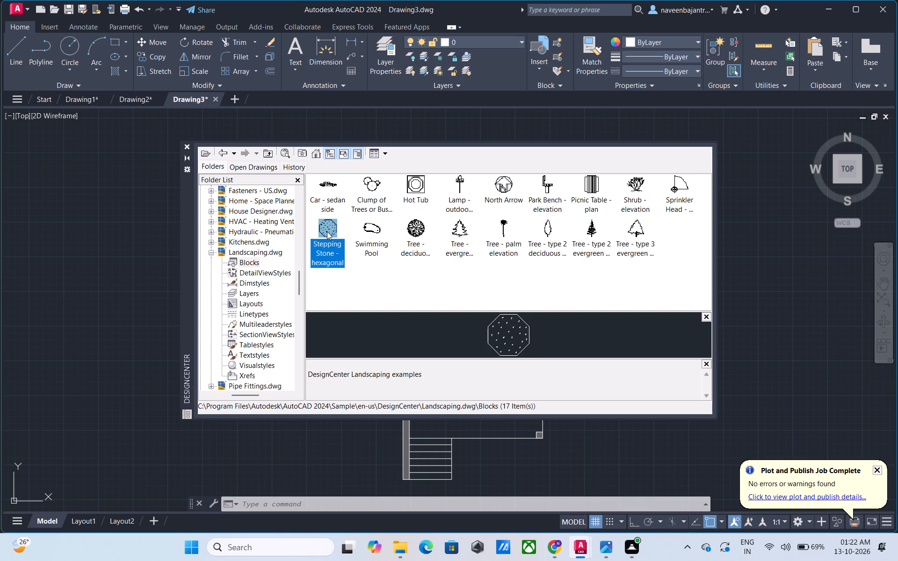
{"action": "left_click", "coordinate": [366, 225]}
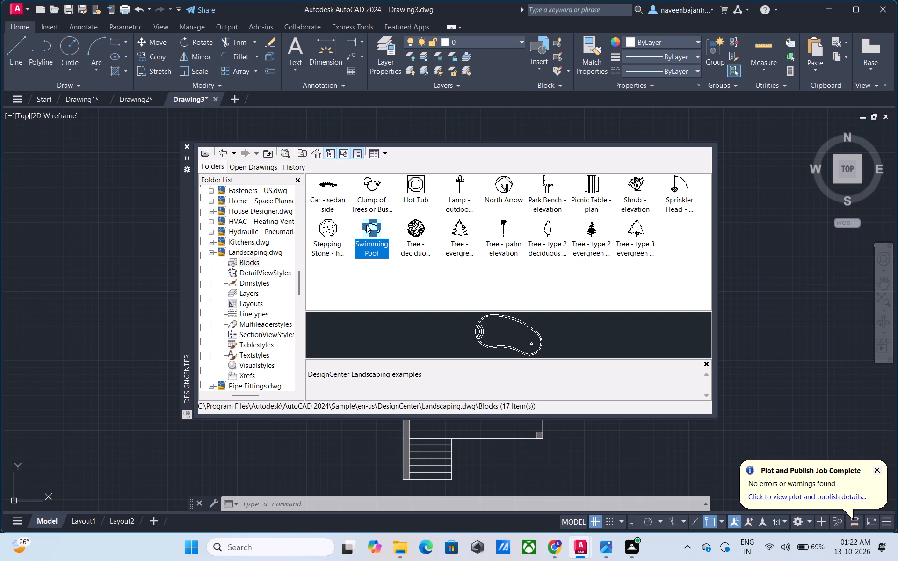
{"action": "left_click", "coordinate": [413, 223]}
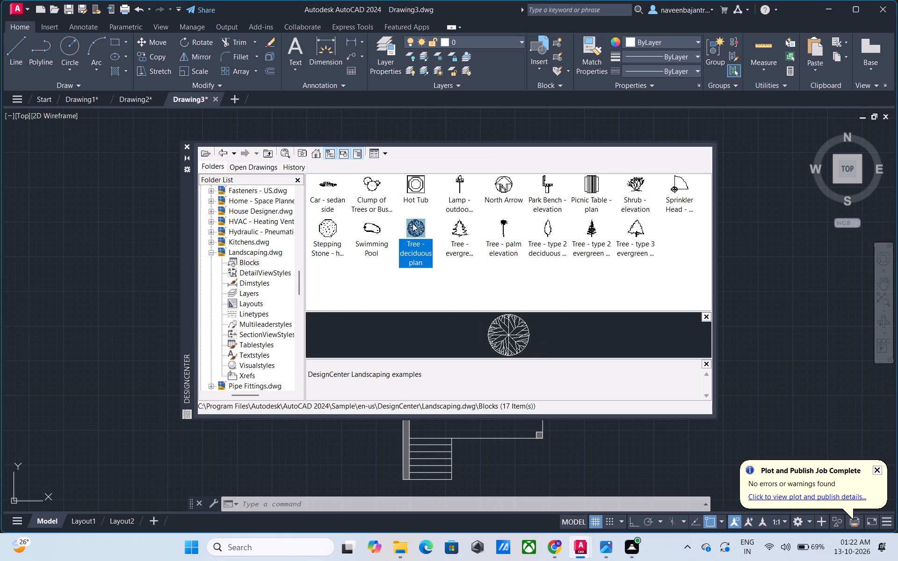
{"action": "left_click", "coordinate": [458, 228]}
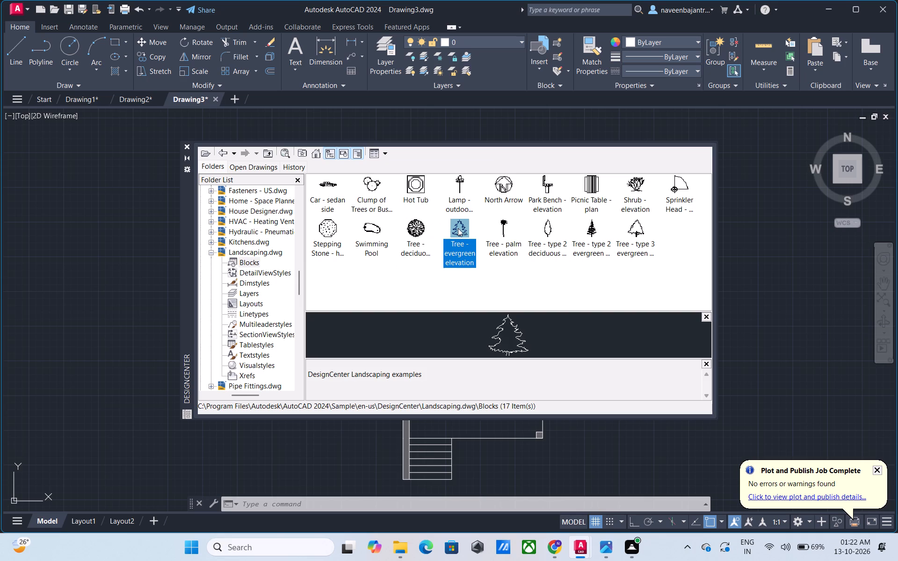
{"action": "left_click", "coordinate": [500, 230]}
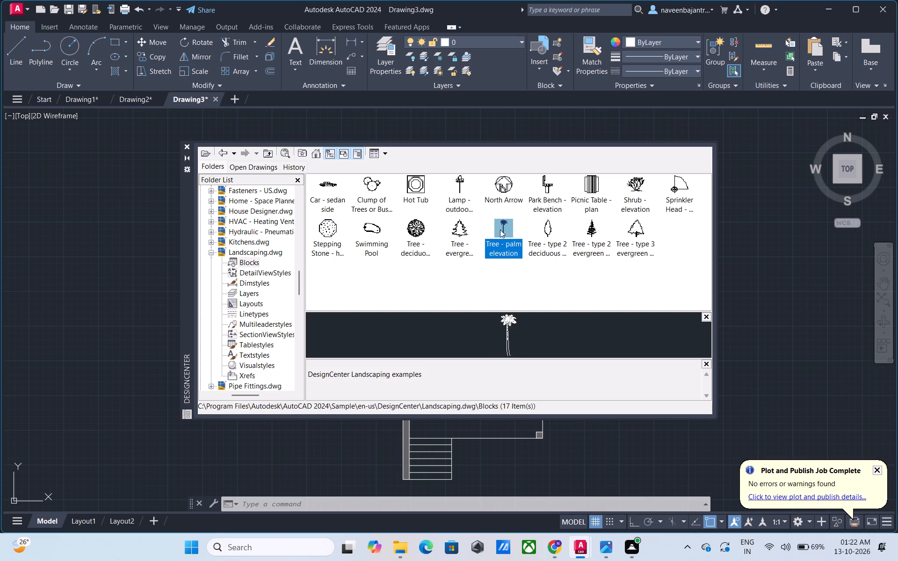
{"action": "left_click", "coordinate": [542, 230]}
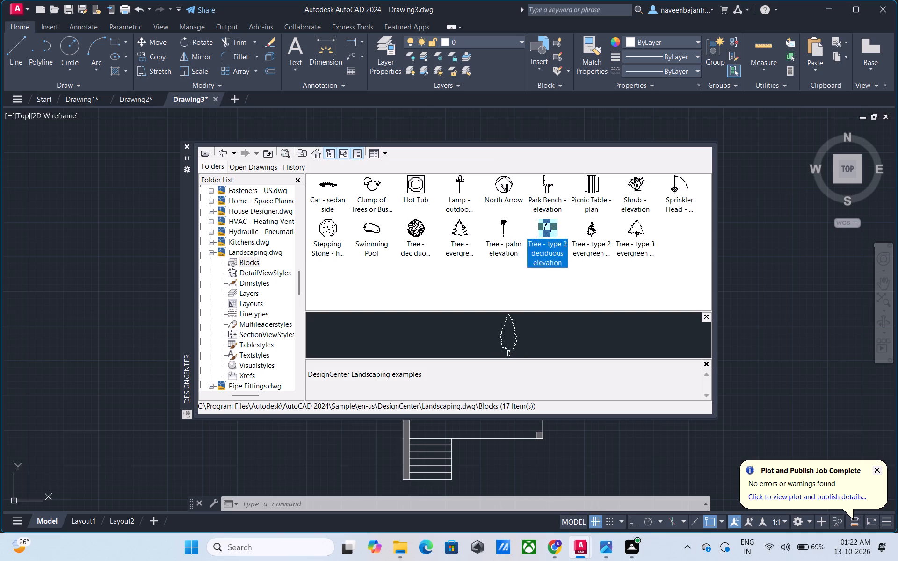
{"action": "left_click", "coordinate": [588, 227]}
{"action": "left_click", "coordinate": [630, 227]}
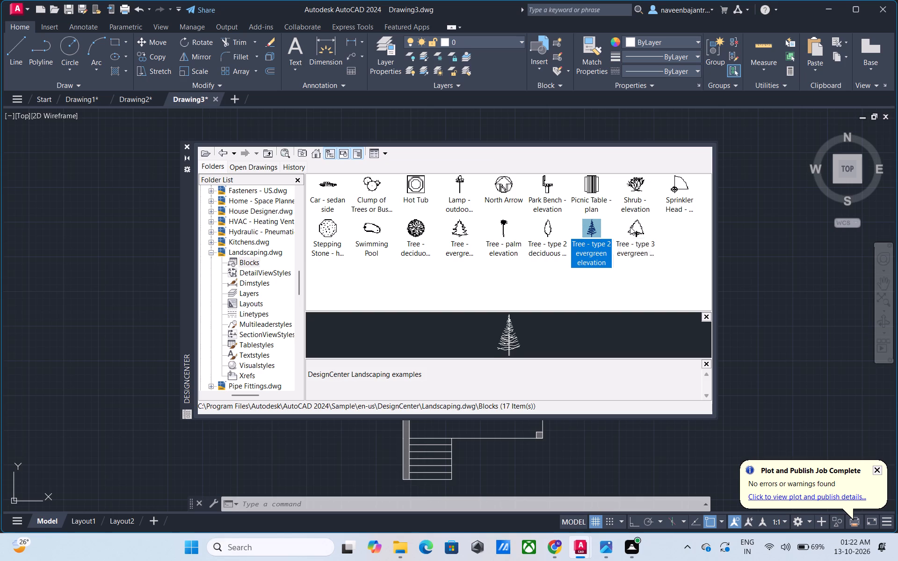
{"action": "left_click", "coordinate": [673, 187]}
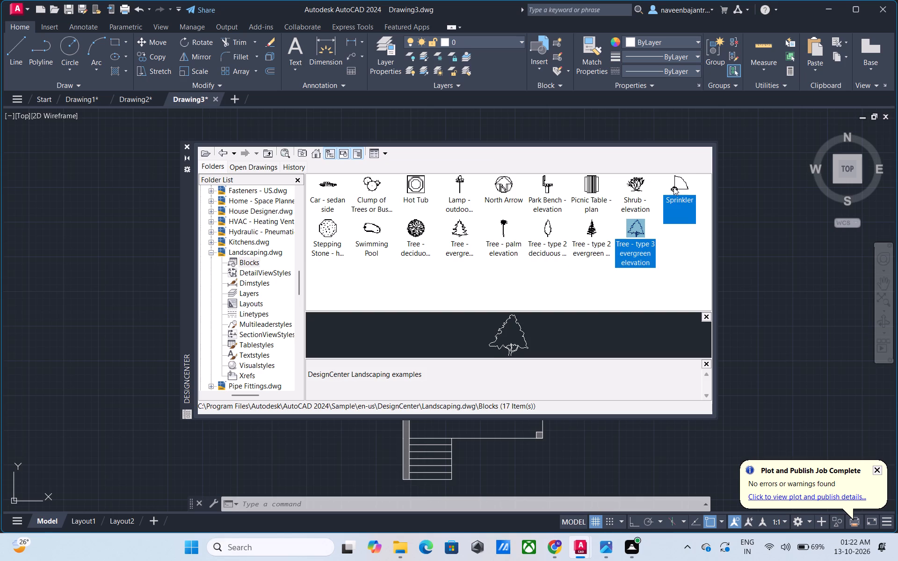
{"action": "left_click", "coordinate": [587, 191]}
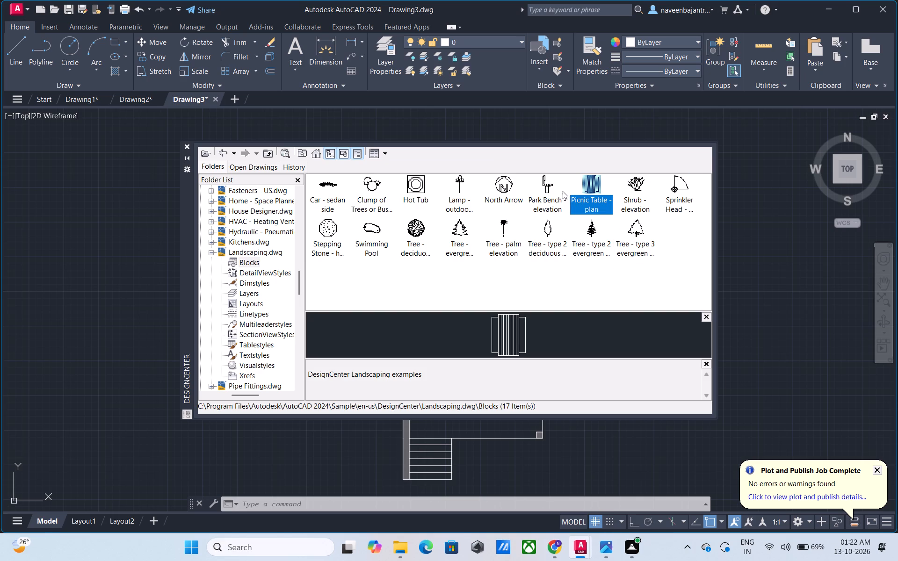
Go back to the DesignCenter sample folder and browse to the blocks of Plant Process.dwg.
{"action": "left_click", "coordinate": [219, 155]}
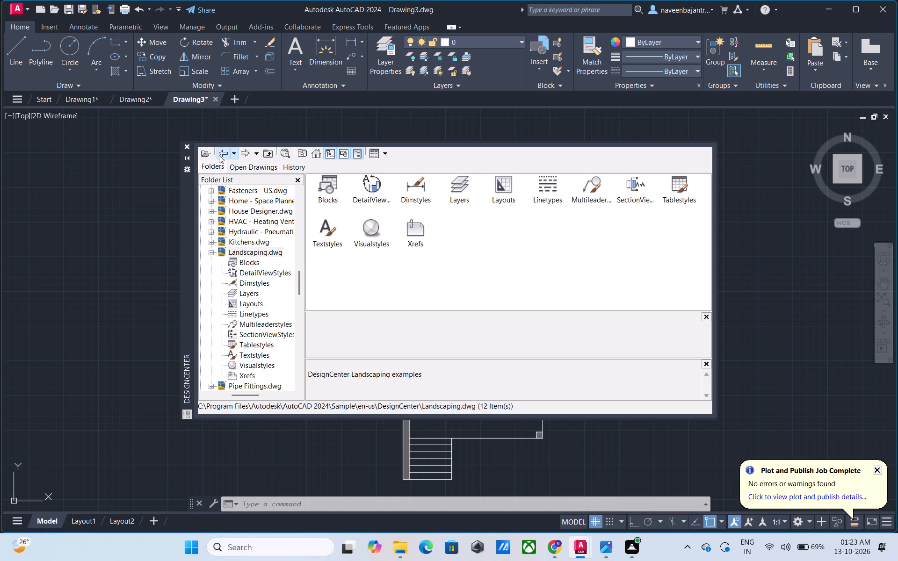
{"action": "left_click", "coordinate": [219, 155]}
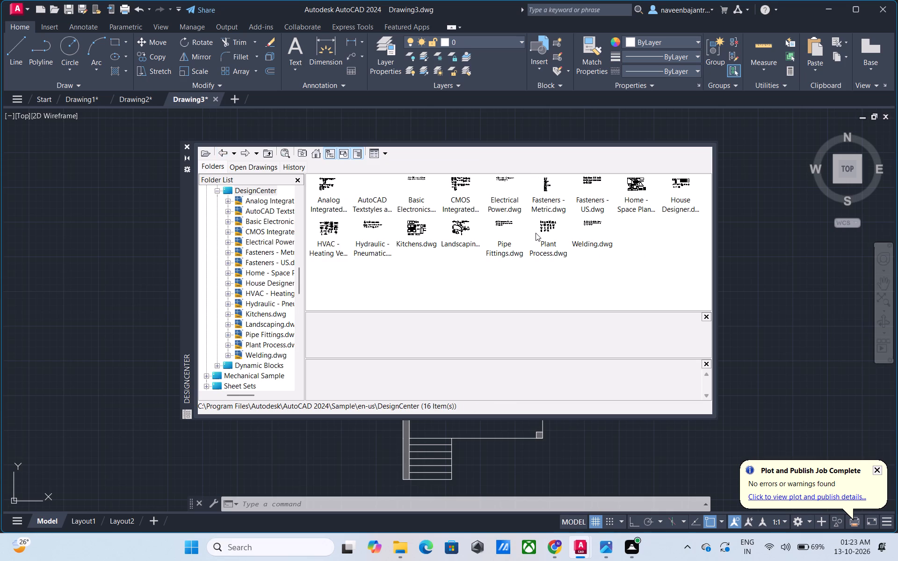
{"action": "double_click", "coordinate": [543, 232]}
{"action": "double_click", "coordinate": [327, 193]}
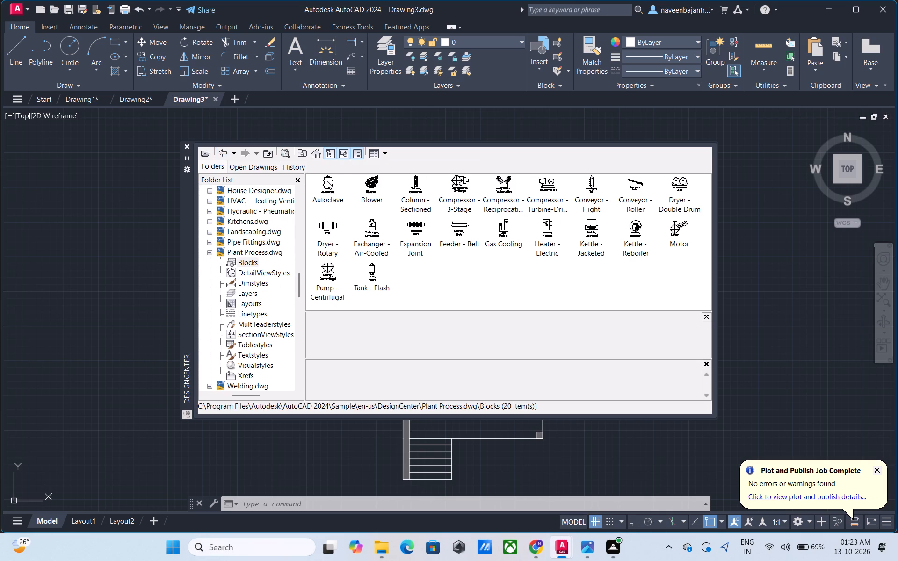
Preview the first-row Plant Process blocks, from Autoclave and Blower through the compressors and conveyors to Dryer - Double Drum.
{"action": "left_click", "coordinate": [327, 181]}
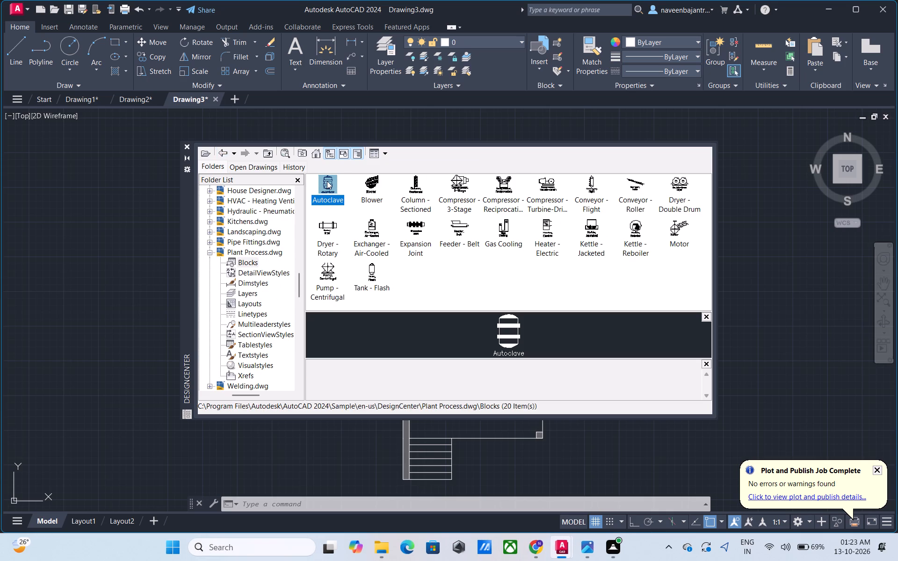
{"action": "left_click", "coordinate": [370, 183]}
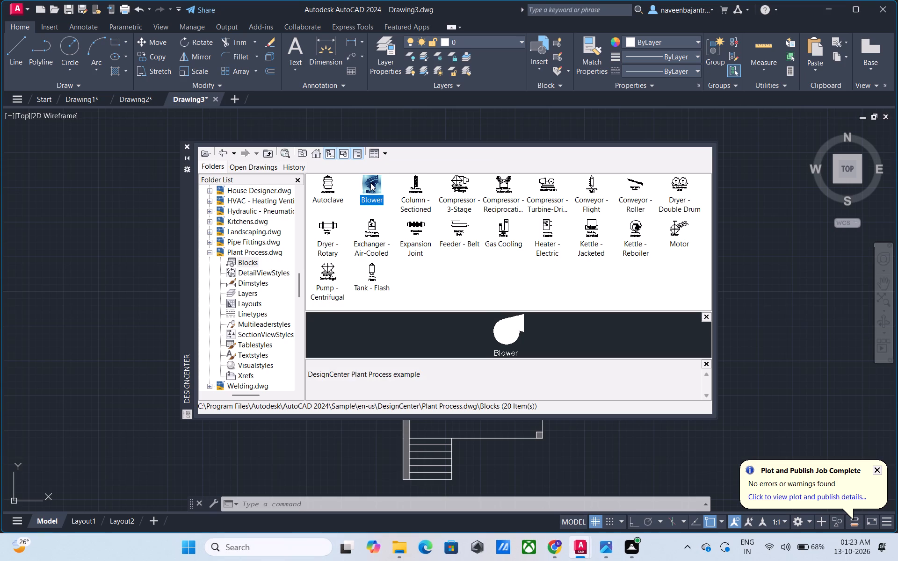
{"action": "left_click", "coordinate": [412, 185]}
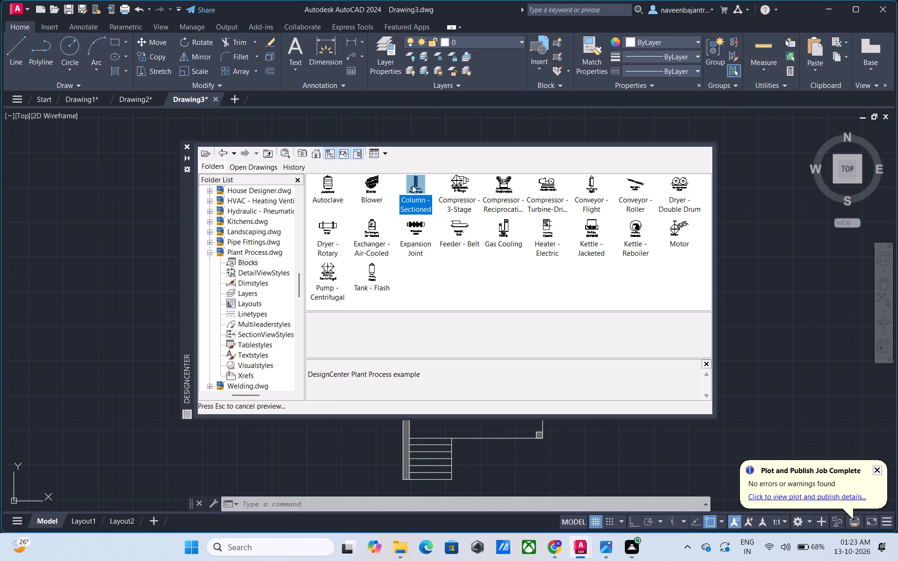
{"action": "left_click", "coordinate": [457, 188]}
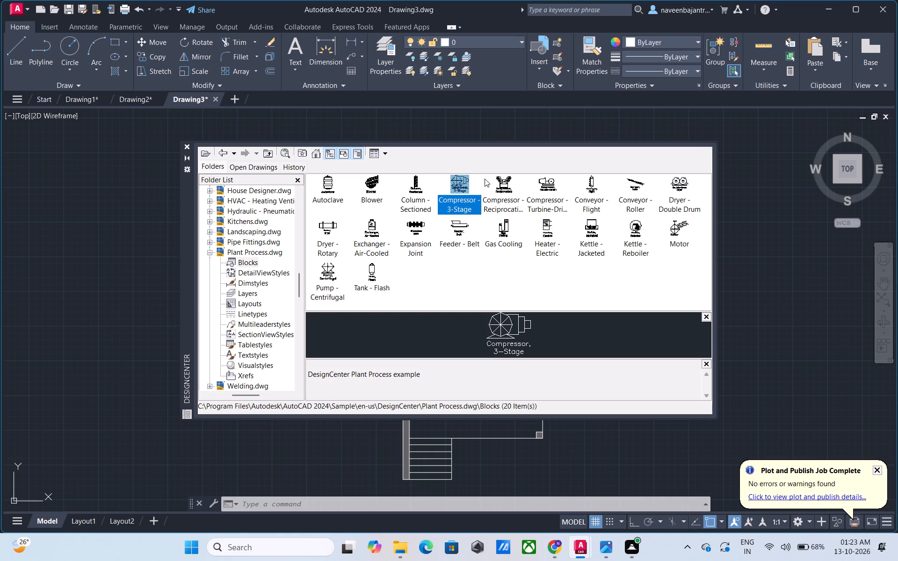
{"action": "left_click", "coordinate": [494, 185]}
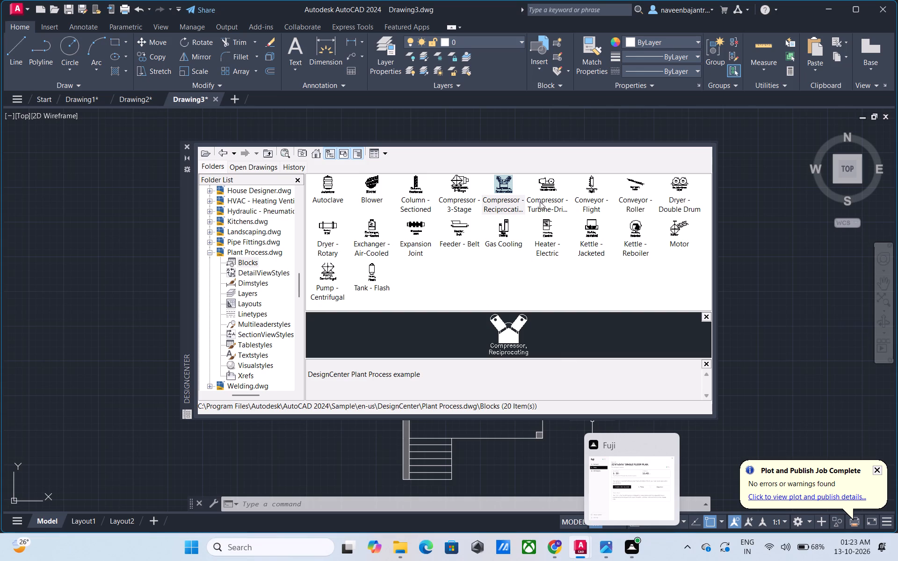
{"action": "left_click", "coordinate": [543, 188]}
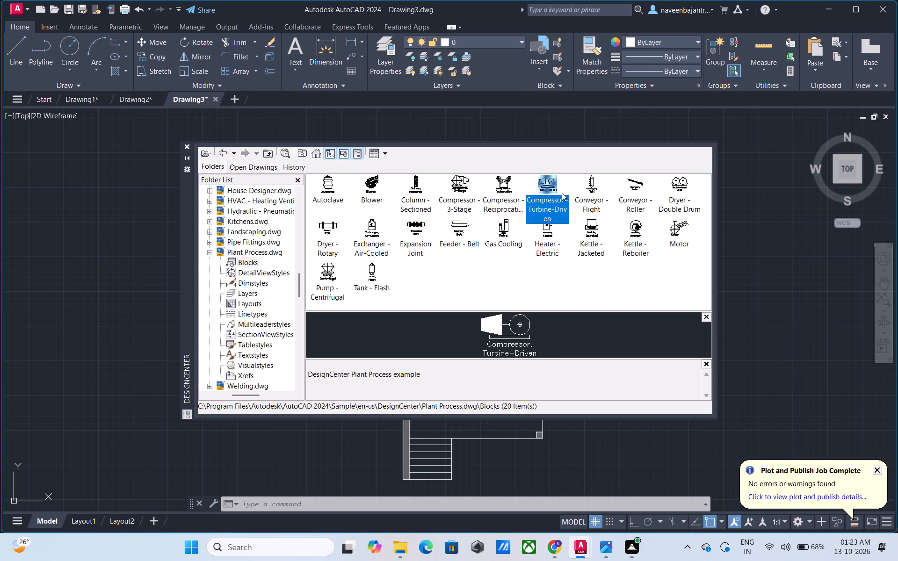
{"action": "left_click", "coordinate": [589, 181]}
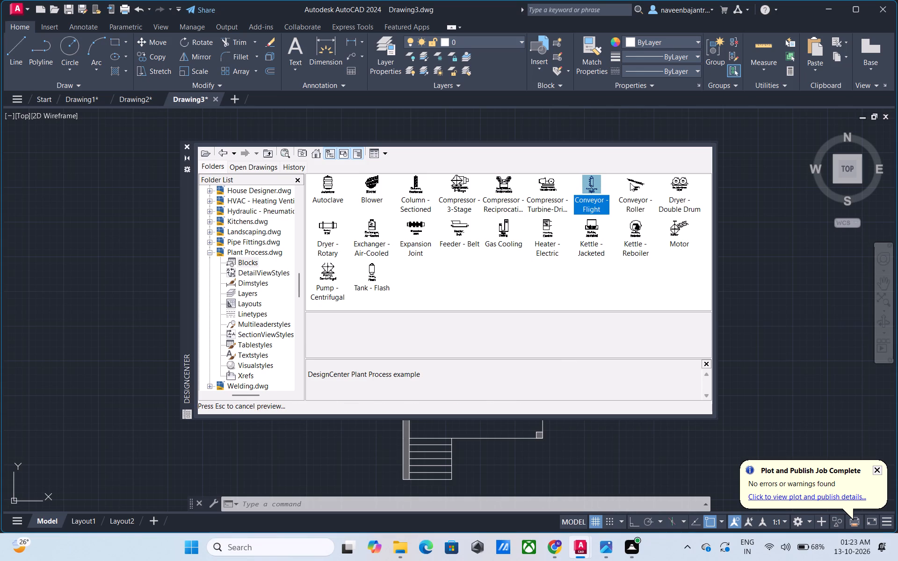
{"action": "left_click", "coordinate": [630, 182]}
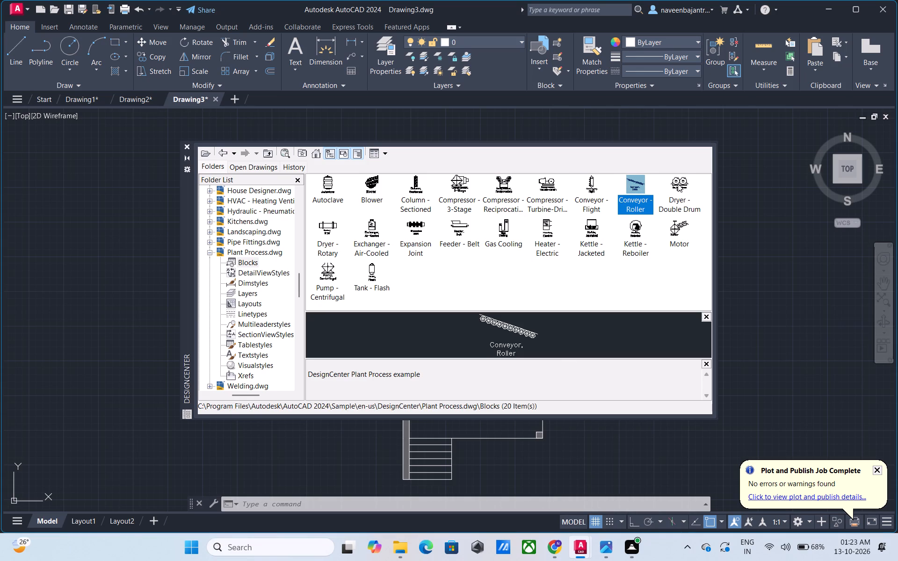
{"action": "left_click", "coordinate": [678, 184]}
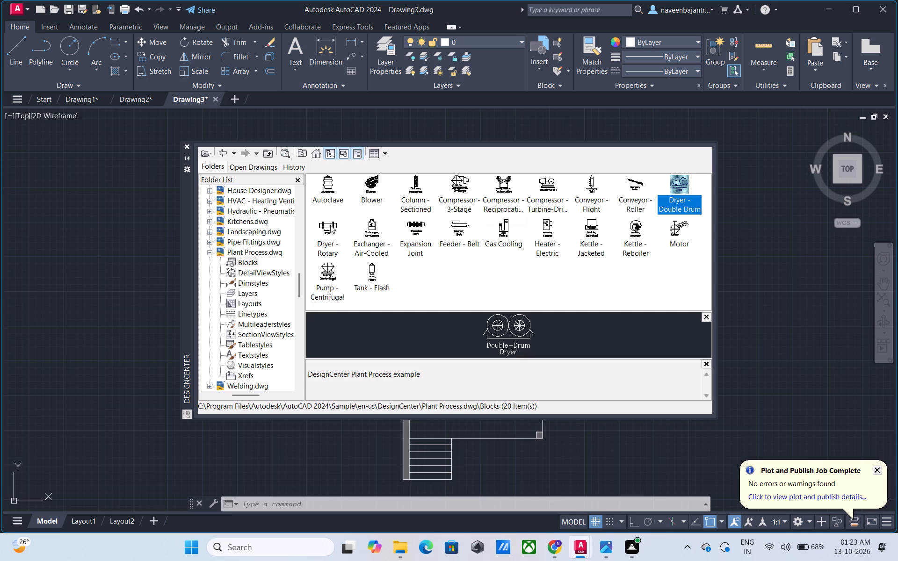
Preview the remaining Plant Process blocks, from Dryer - Rotary through Expansion Joint, Gas Cooling and Motor to Pump - Centrifugal and Tank - Flash.
{"action": "left_click", "coordinate": [330, 225]}
{"action": "left_click", "coordinate": [371, 225]}
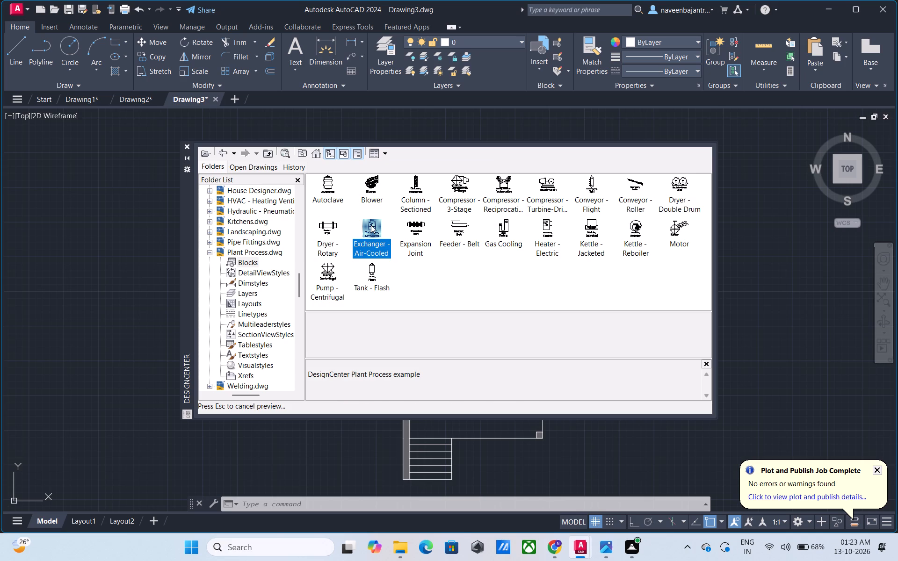
{"action": "left_click", "coordinate": [413, 225]}
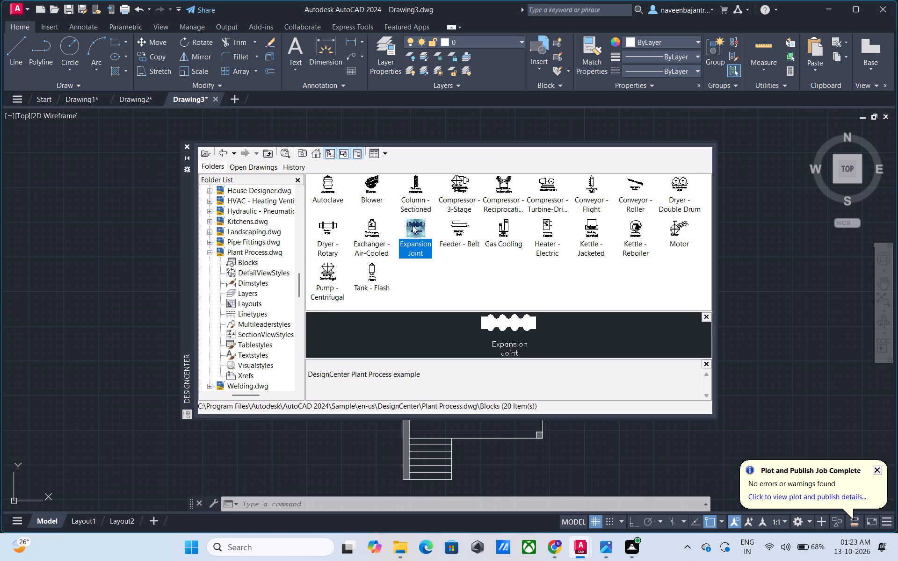
{"action": "left_click", "coordinate": [456, 223]}
{"action": "left_click", "coordinate": [499, 228]}
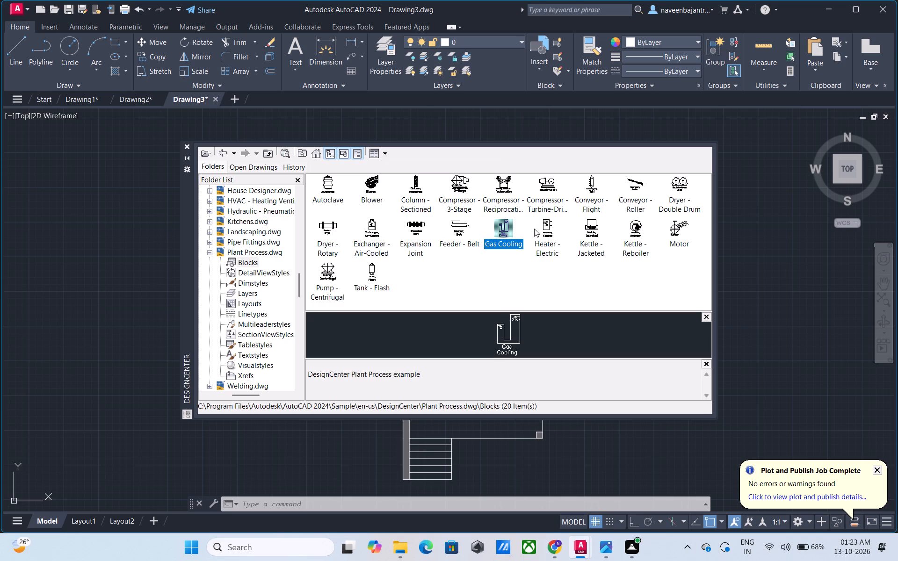
{"action": "left_click", "coordinate": [550, 231]}
{"action": "left_click", "coordinate": [595, 223]}
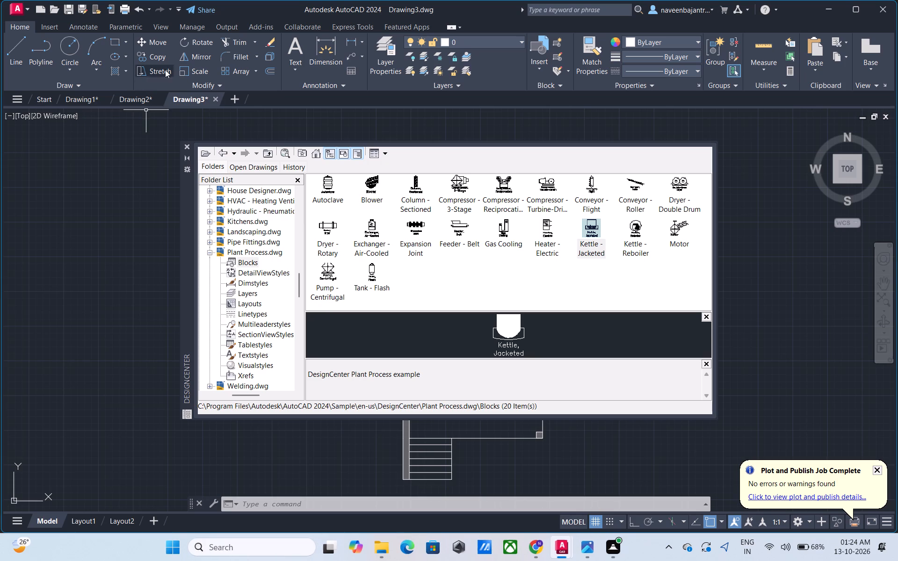
{"action": "left_click", "coordinate": [637, 228]}
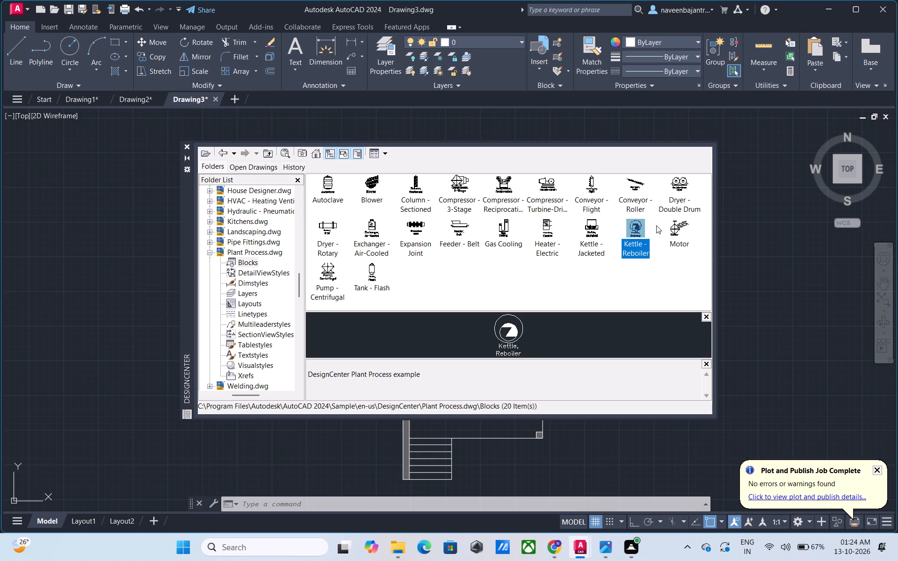
{"action": "left_click", "coordinate": [673, 224]}
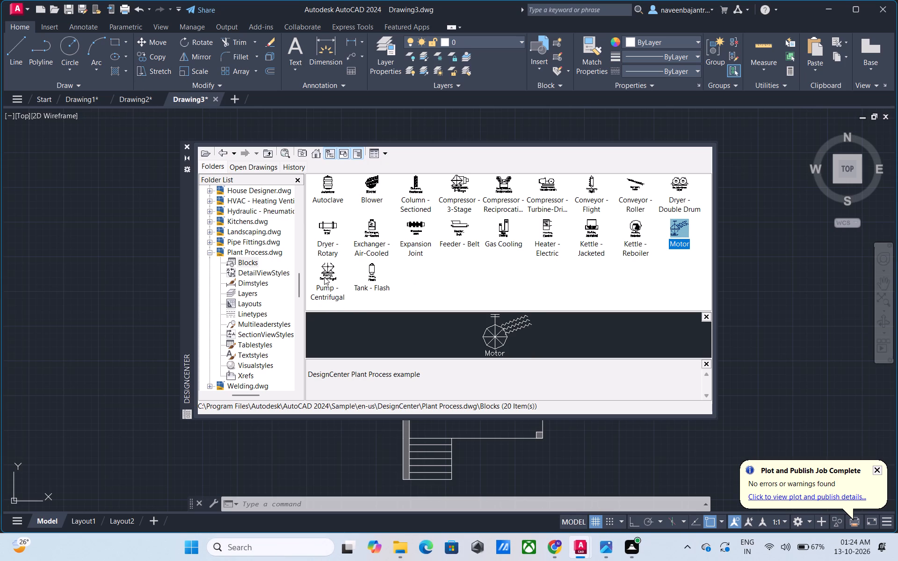
{"action": "left_click", "coordinate": [324, 277]}
{"action": "left_click", "coordinate": [369, 268]}
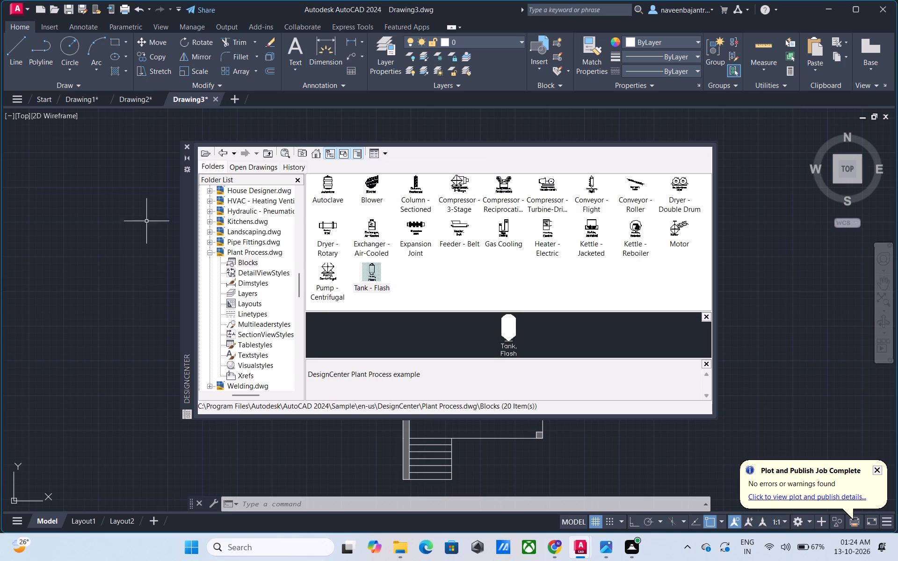
Preview the first-row Plant Process blocks again, from Autoclave and Blower through the compressors and conveyors to Dryer - Double Drum.
{"action": "left_click", "coordinate": [330, 187]}
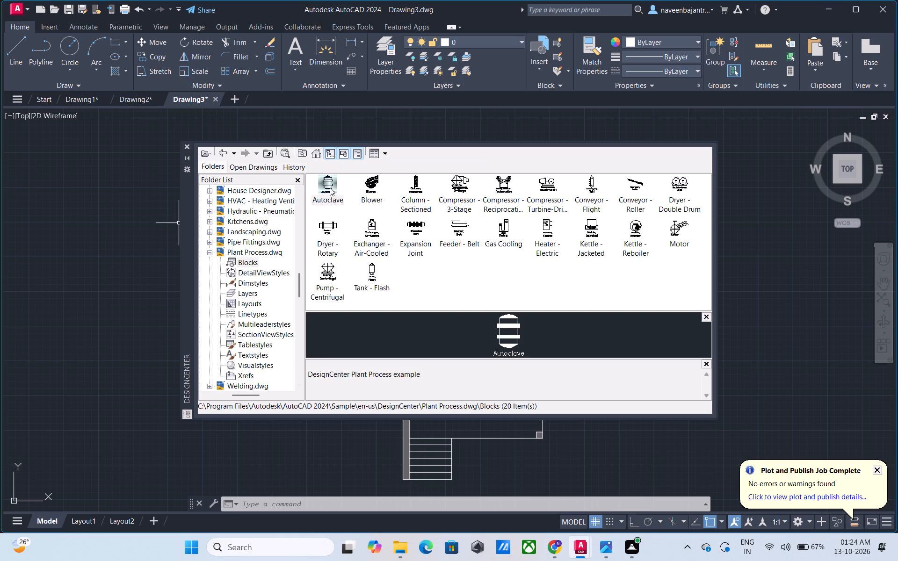
{"action": "left_click", "coordinate": [370, 177]}
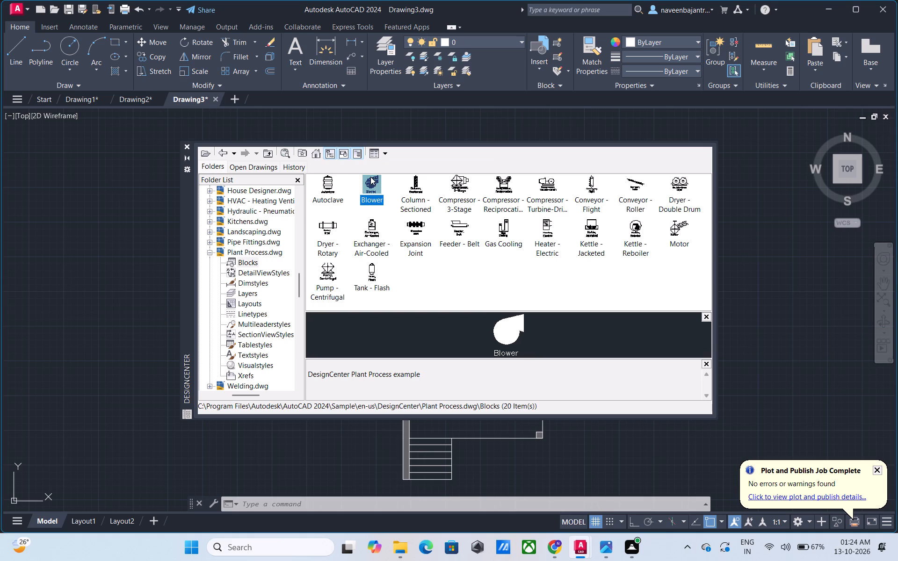
{"action": "left_click", "coordinate": [415, 187]}
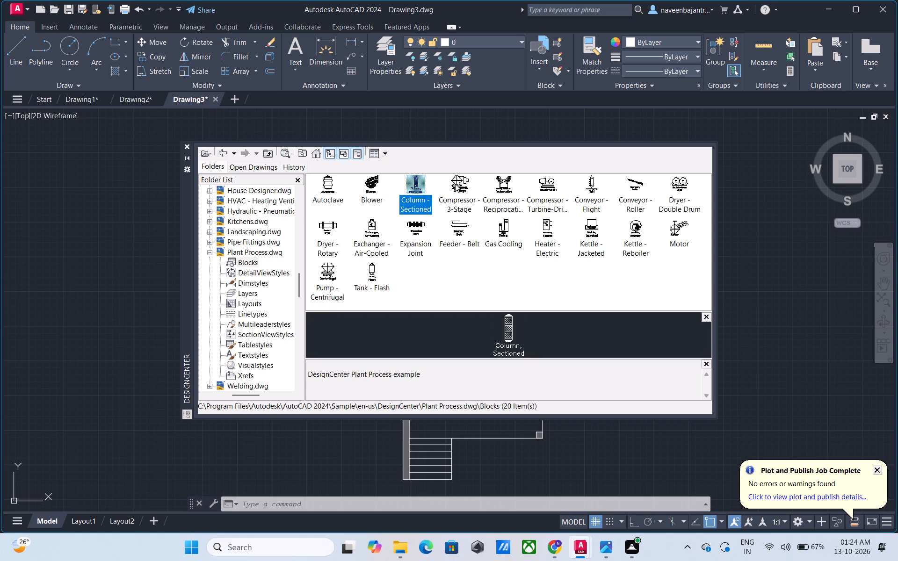
{"action": "left_click", "coordinate": [455, 184]}
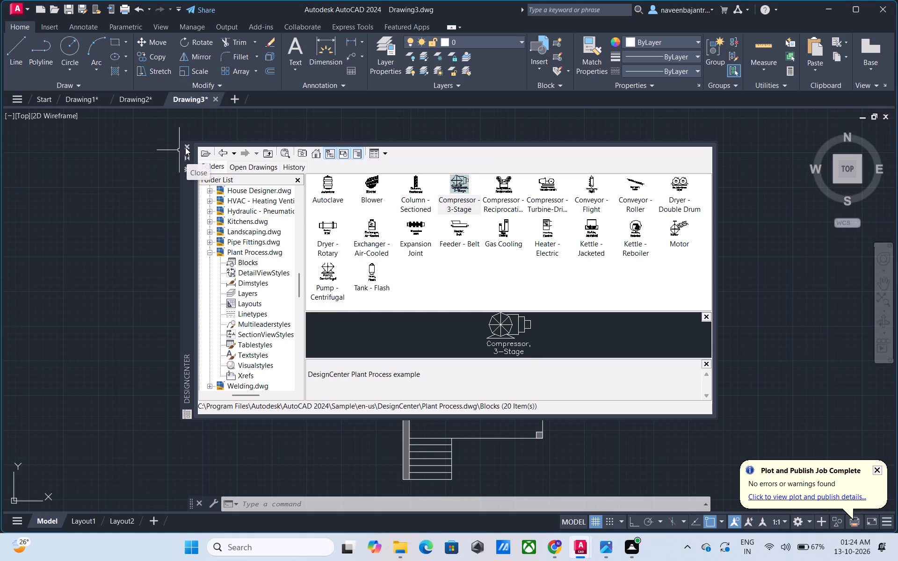
{"action": "left_click", "coordinate": [503, 186]}
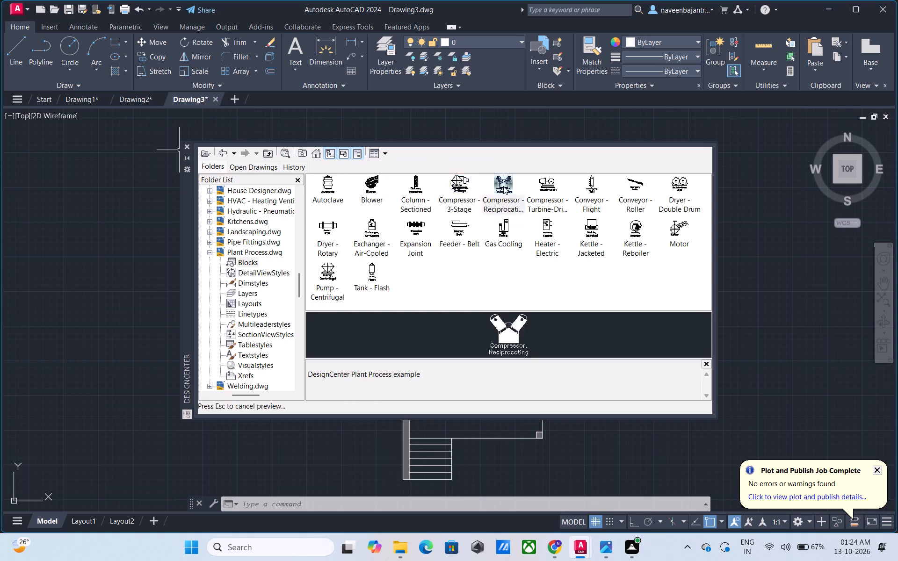
{"action": "left_click", "coordinate": [545, 186]}
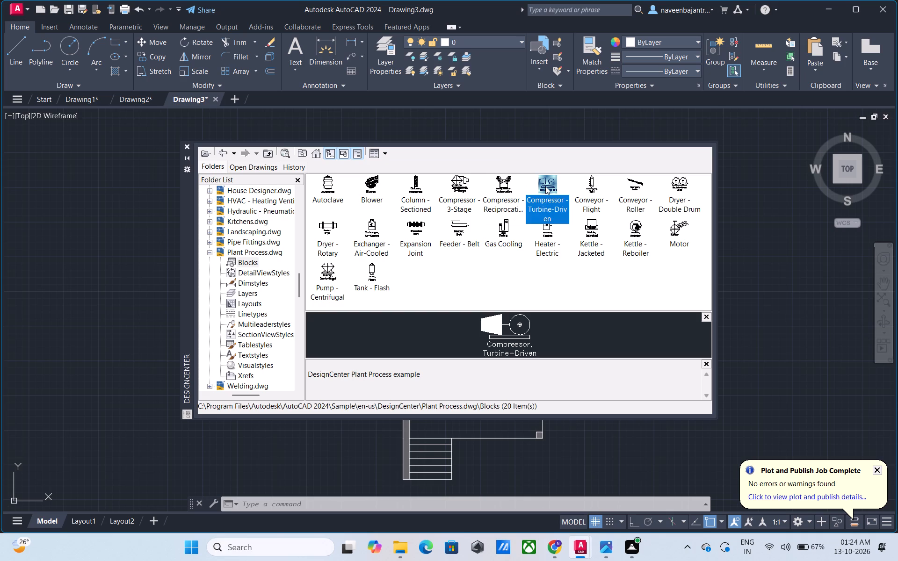
{"action": "left_click", "coordinate": [591, 189]}
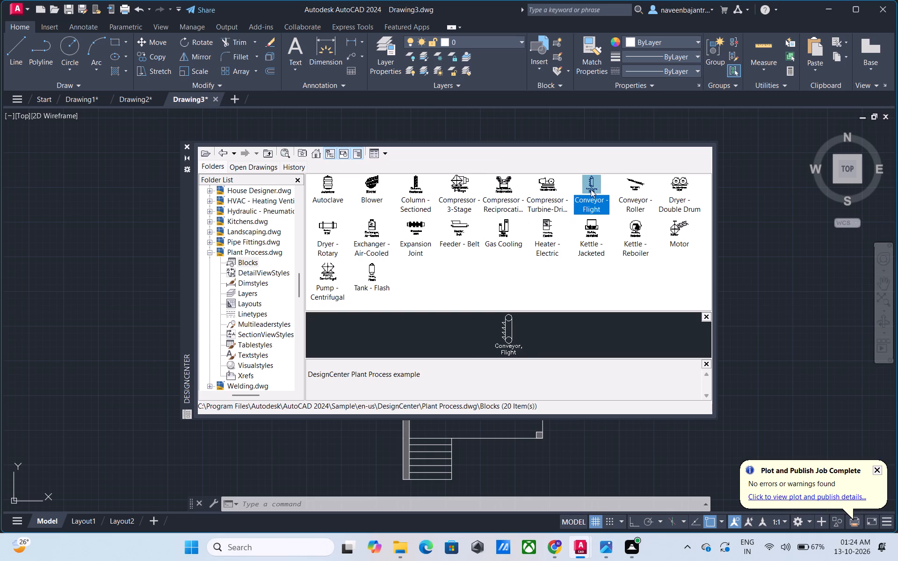
{"action": "left_click", "coordinate": [639, 186]}
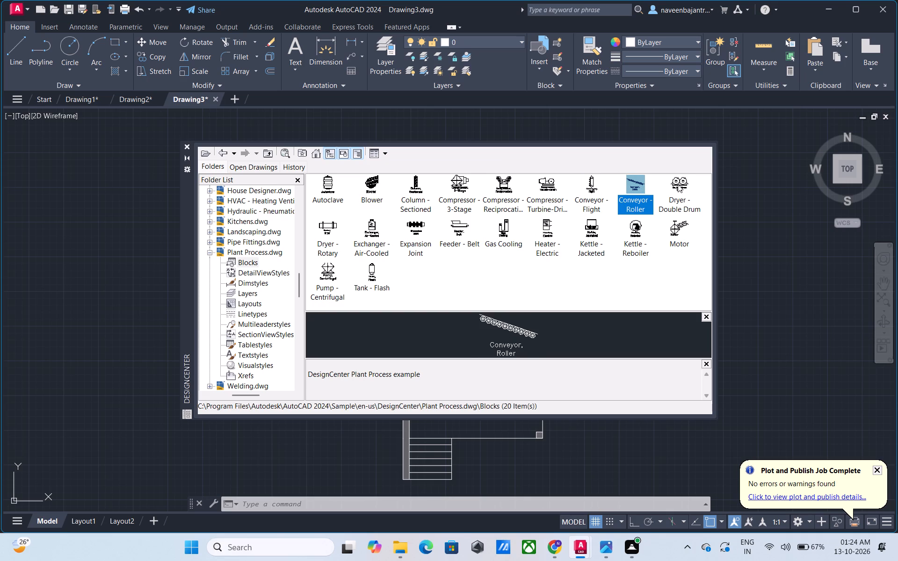
{"action": "left_click", "coordinate": [678, 184]}
Recheck the remaining Plant Process blocks, from Dryer - Rotary through the kettles and Motor to Tank - Flash, ending back on Autoclave.
{"action": "left_click", "coordinate": [326, 227]}
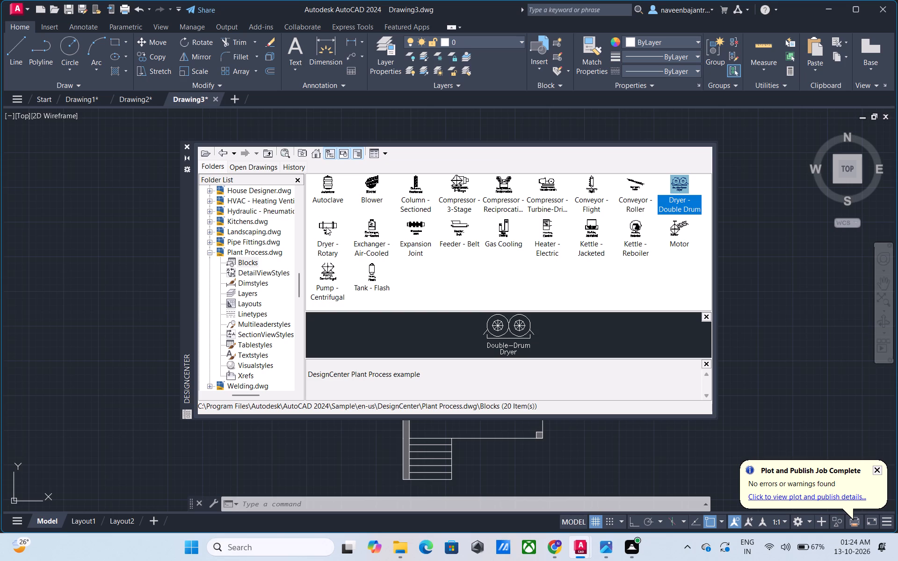
{"action": "left_click", "coordinate": [372, 227]}
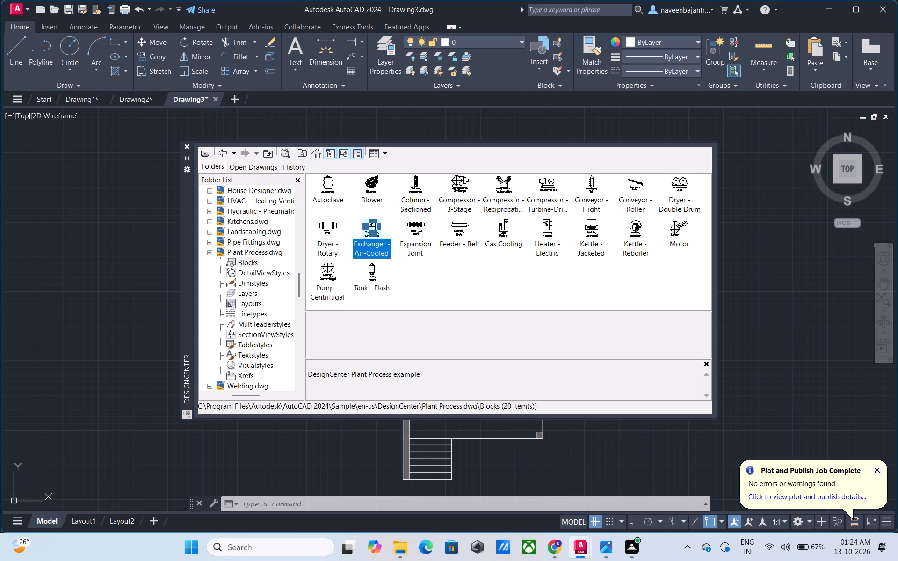
{"action": "left_click", "coordinate": [416, 225]}
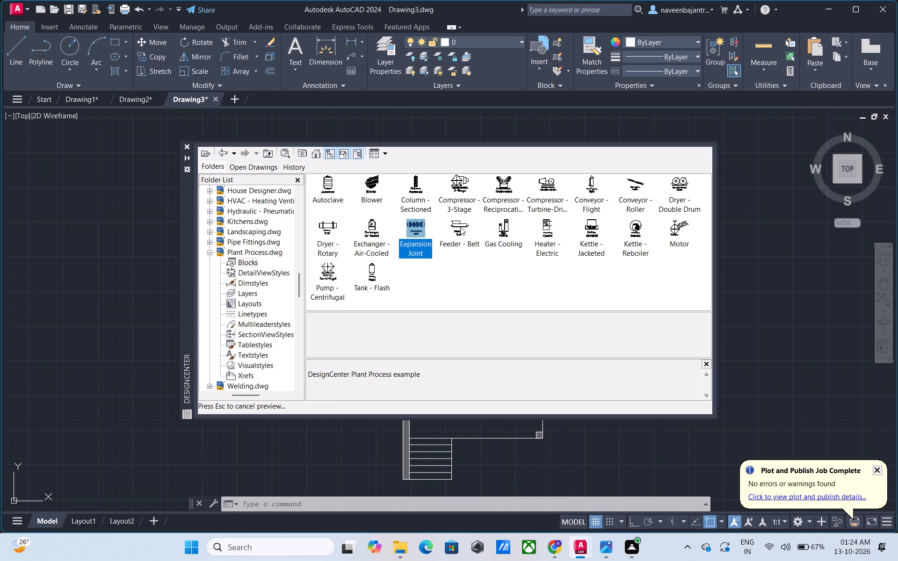
{"action": "left_click", "coordinate": [460, 227]}
{"action": "left_click", "coordinate": [497, 226]}
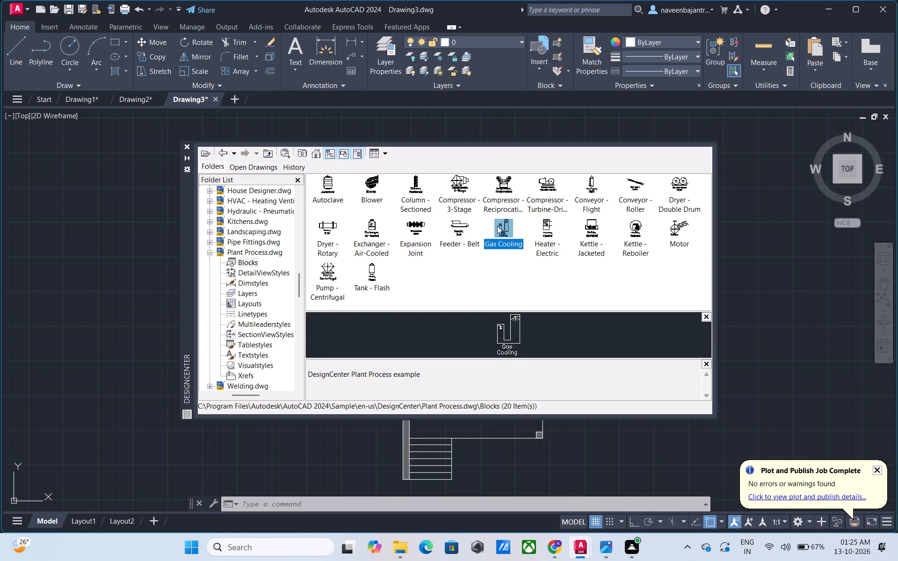
{"action": "left_click", "coordinate": [552, 228]}
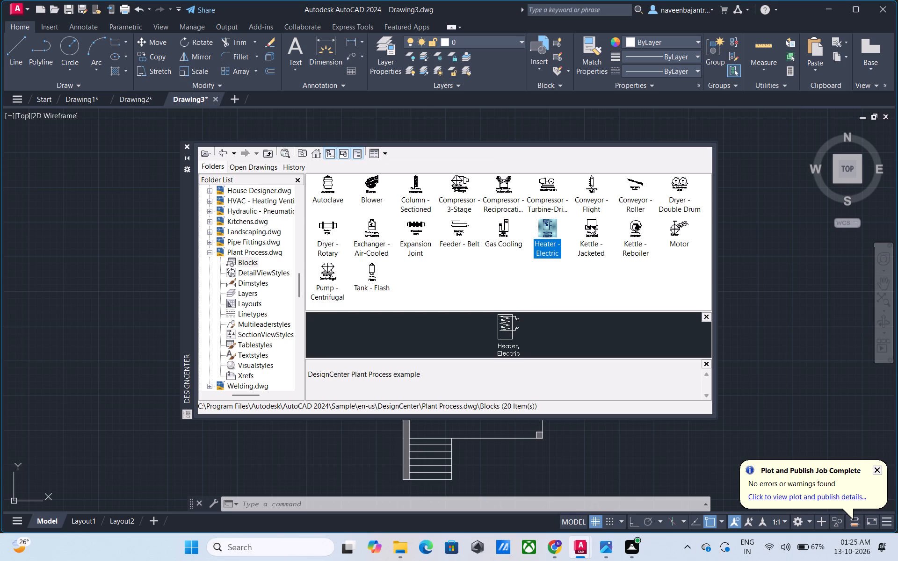
{"action": "left_click", "coordinate": [591, 226]}
{"action": "left_click", "coordinate": [631, 228]}
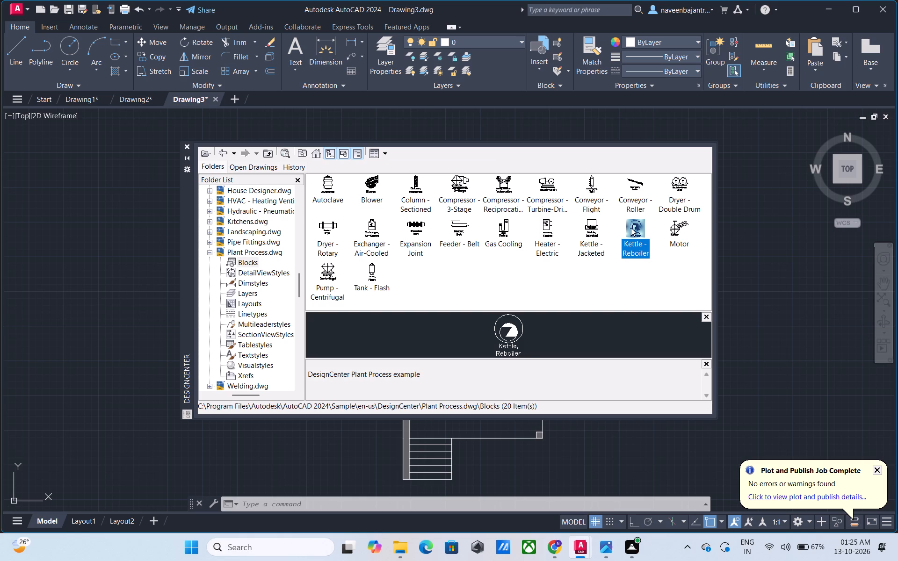
{"action": "left_click", "coordinate": [673, 225]}
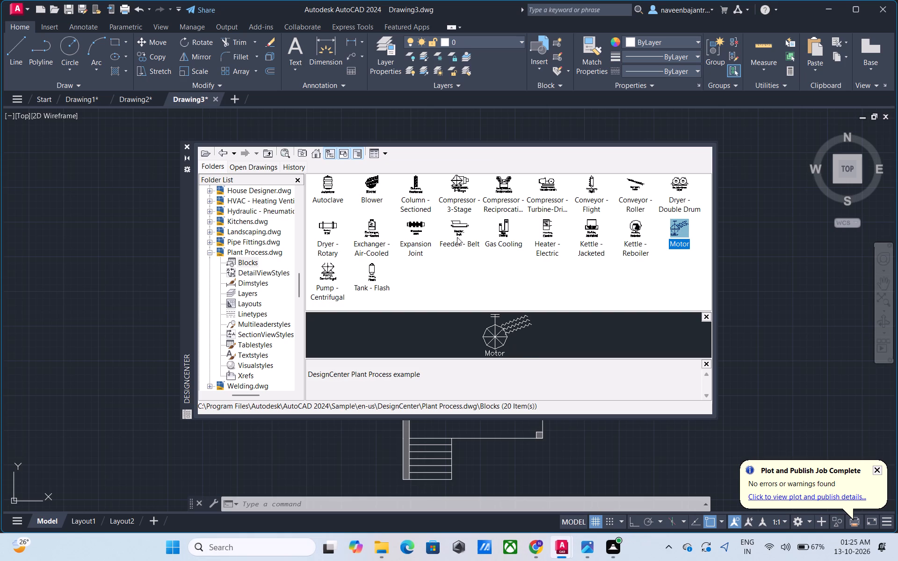
{"action": "left_click", "coordinate": [333, 268]}
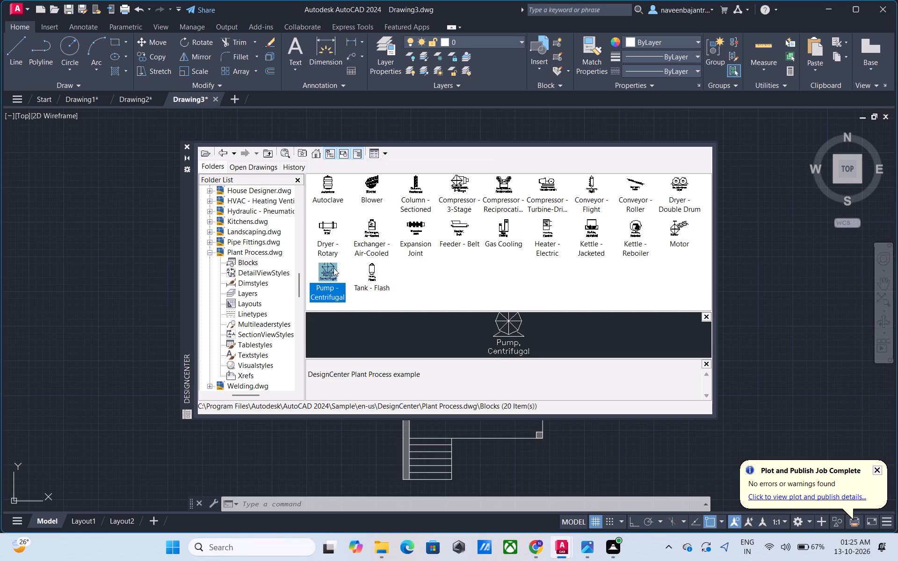
{"action": "left_click", "coordinate": [370, 271]}
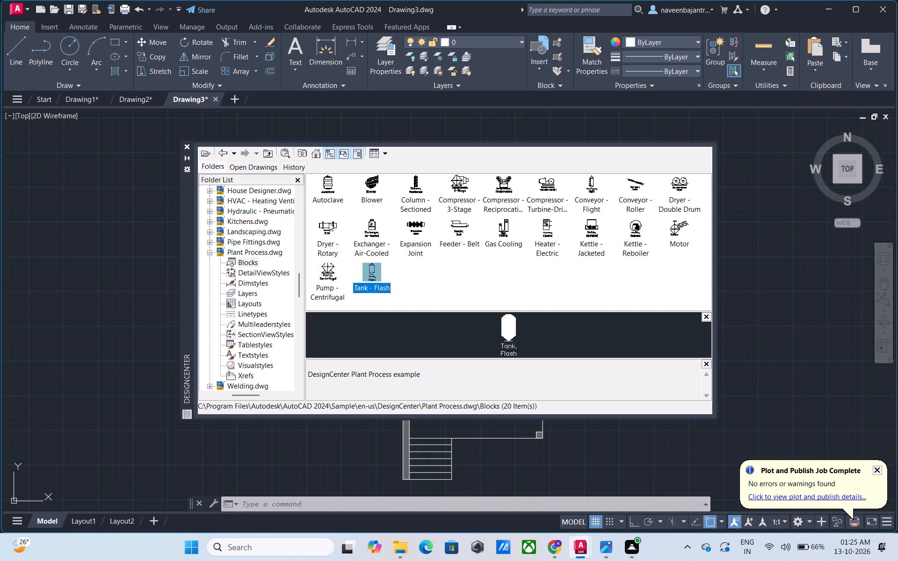
{"action": "left_click", "coordinate": [332, 187]}
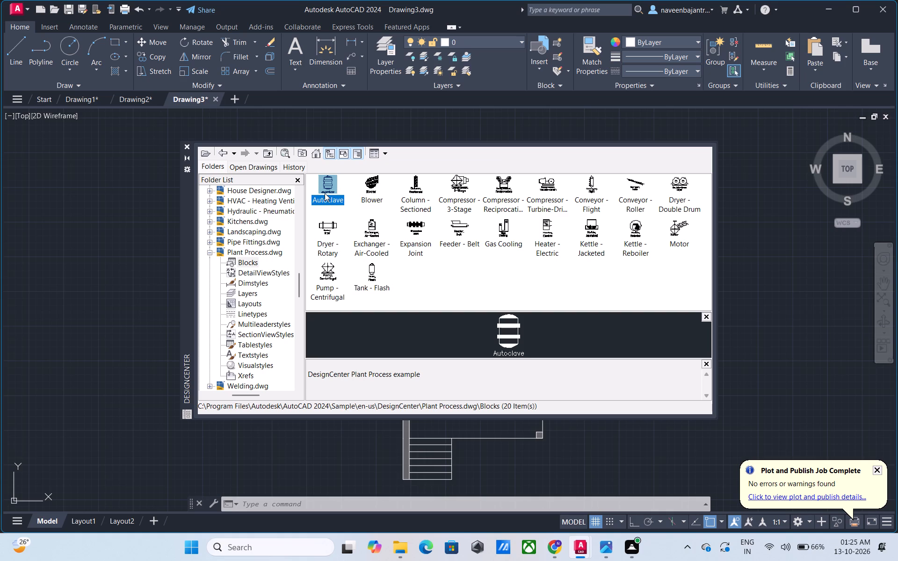
Go back to the DesignCenter sample folder and browse to the blocks of Welding.dwg.
{"action": "left_click", "coordinate": [226, 158]}
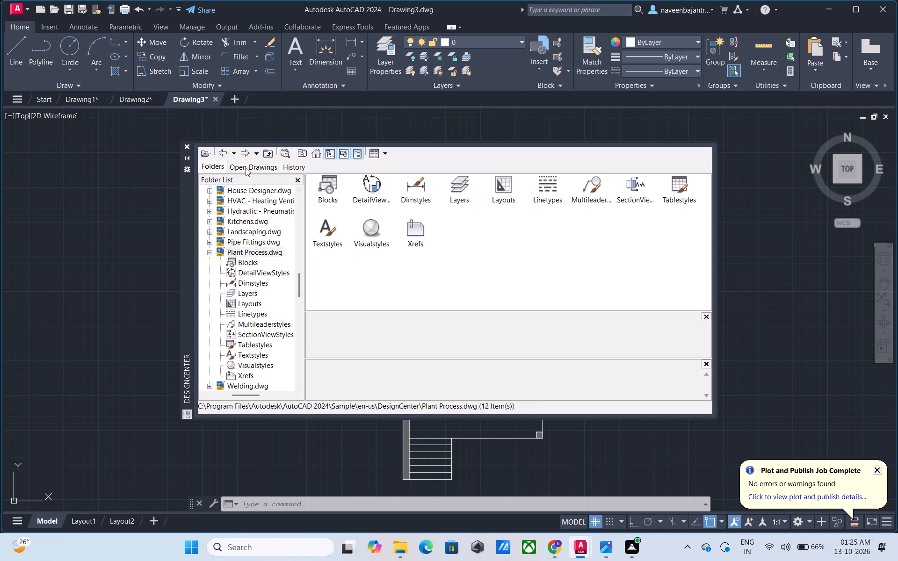
{"action": "left_click", "coordinate": [226, 154]}
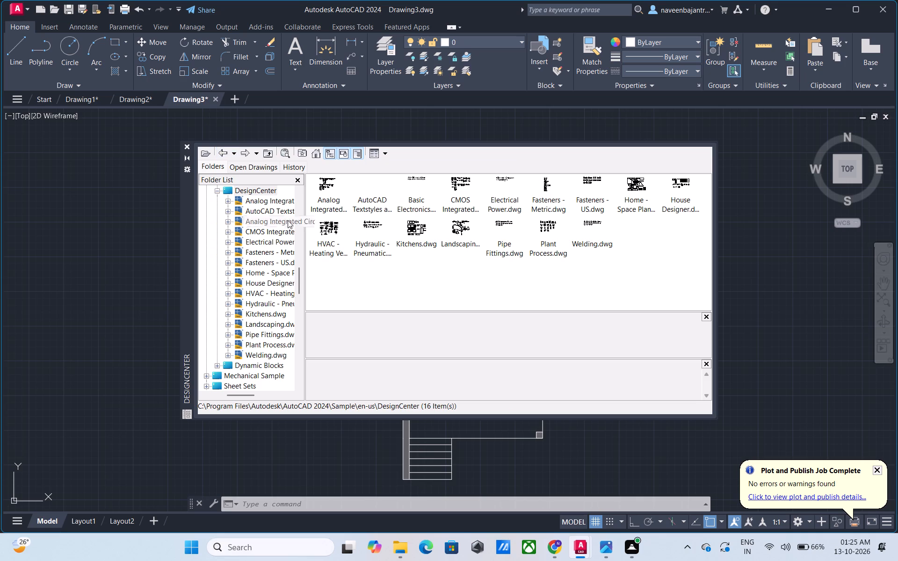
{"action": "double_click", "coordinate": [587, 225]}
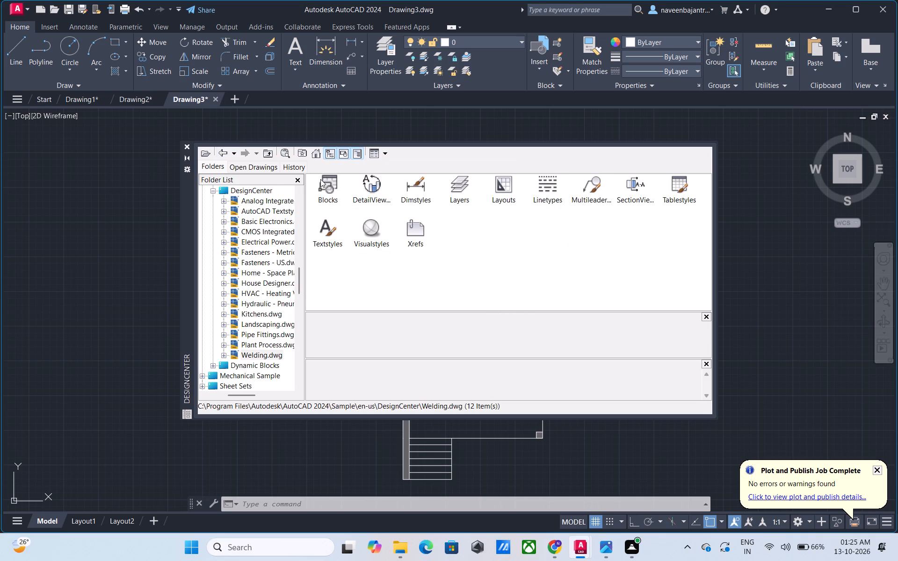
{"action": "double_click", "coordinate": [320, 185]}
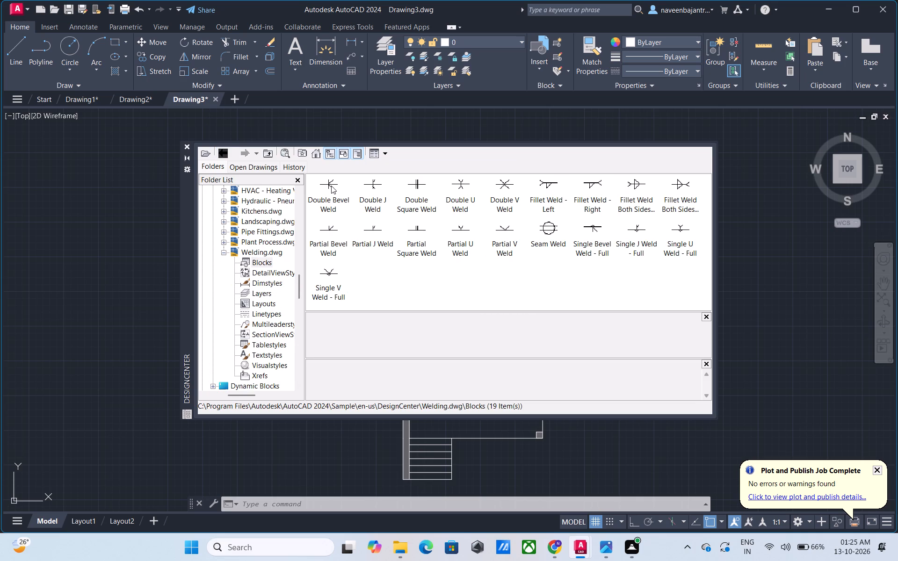
Preview the Welding blocks Double Bevel Weld, Double J Weld, Double Square Weld and Double U Weld.
{"action": "left_click", "coordinate": [332, 184]}
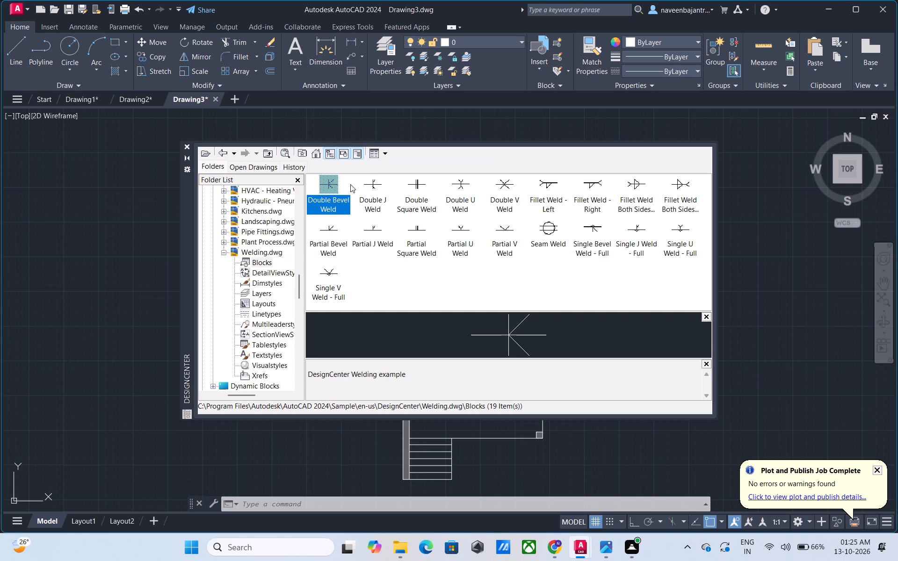
{"action": "left_click", "coordinate": [363, 184]}
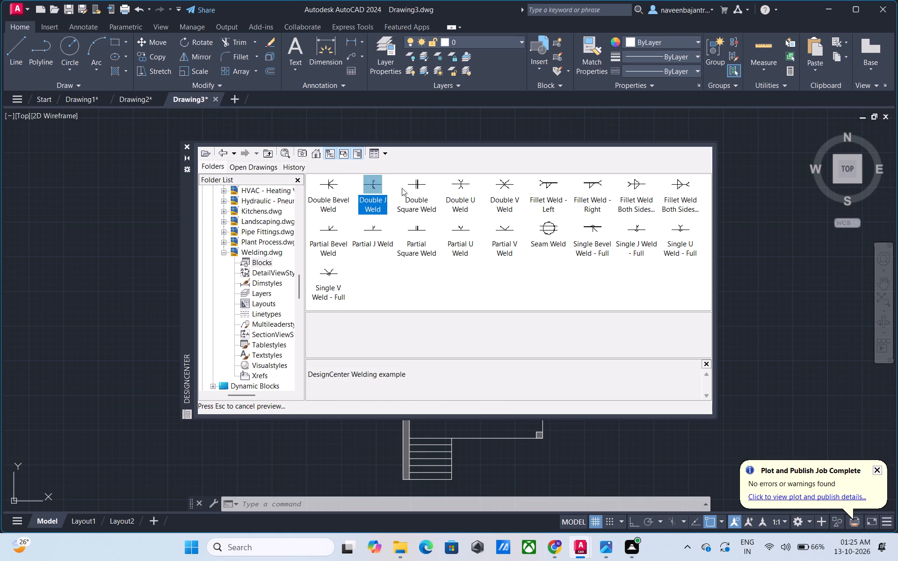
{"action": "left_click", "coordinate": [416, 188]}
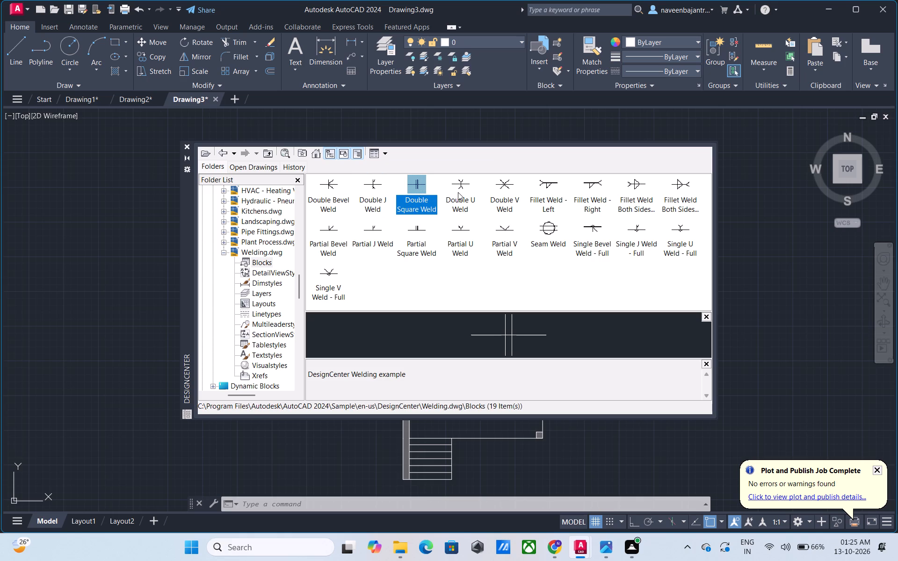
{"action": "left_click", "coordinate": [458, 192]}
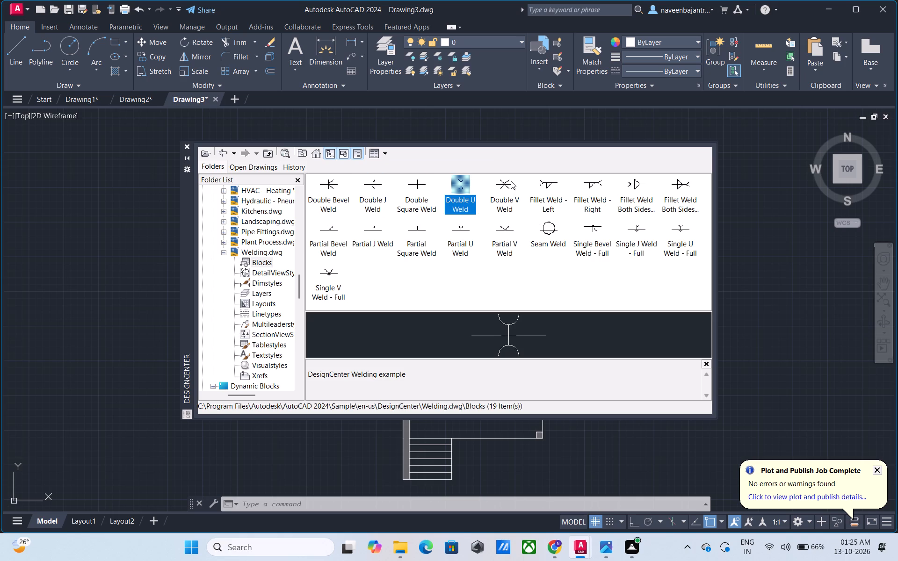
Preview the Welding blocks Double V Weld and the four Fillet Weld variants, ending on Fillet Weld Both Sides - Right.
{"action": "left_click", "coordinate": [507, 181]}
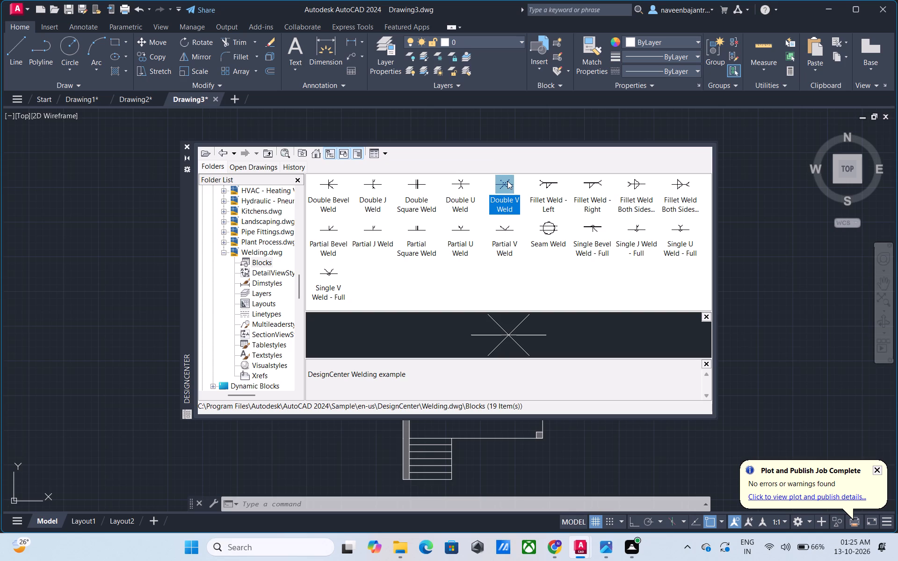
{"action": "left_click", "coordinate": [545, 183]}
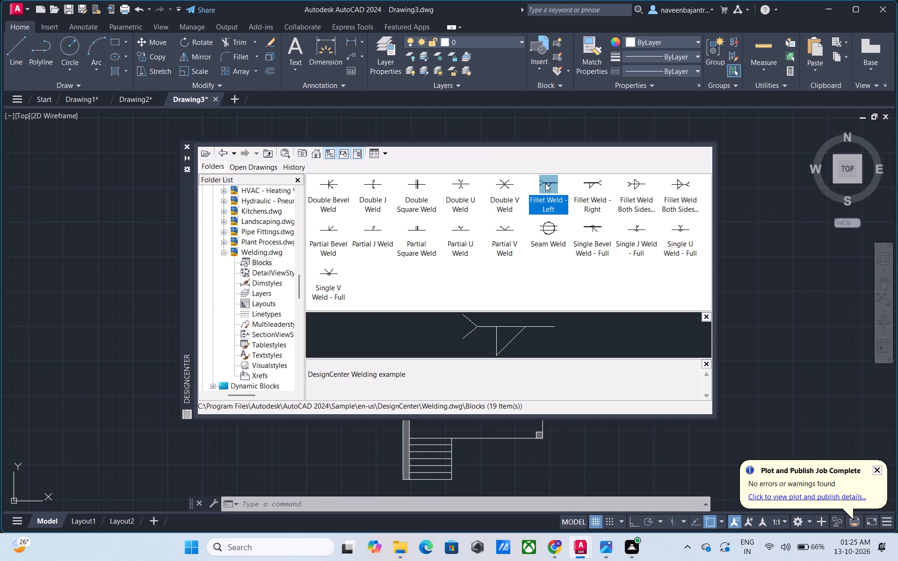
{"action": "left_click", "coordinate": [587, 187]}
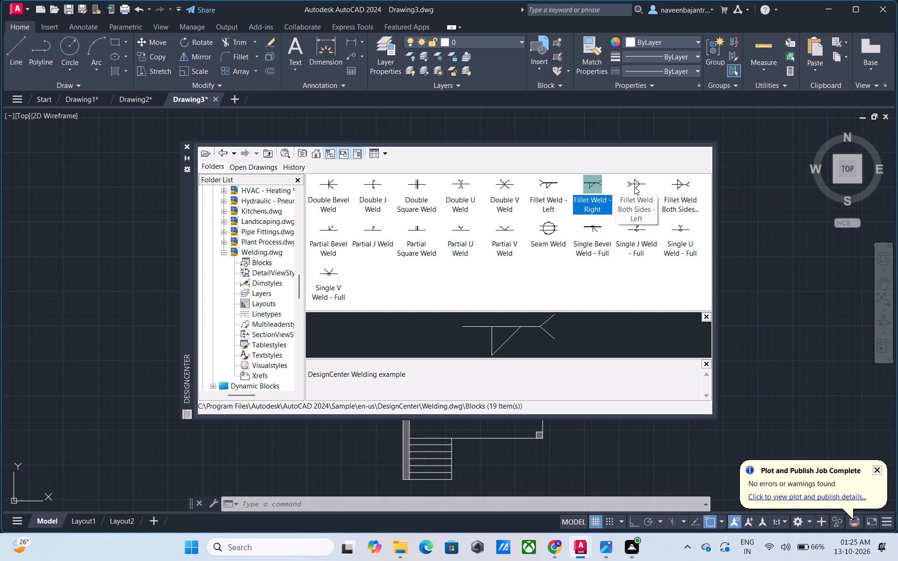
{"action": "left_click", "coordinate": [636, 186]}
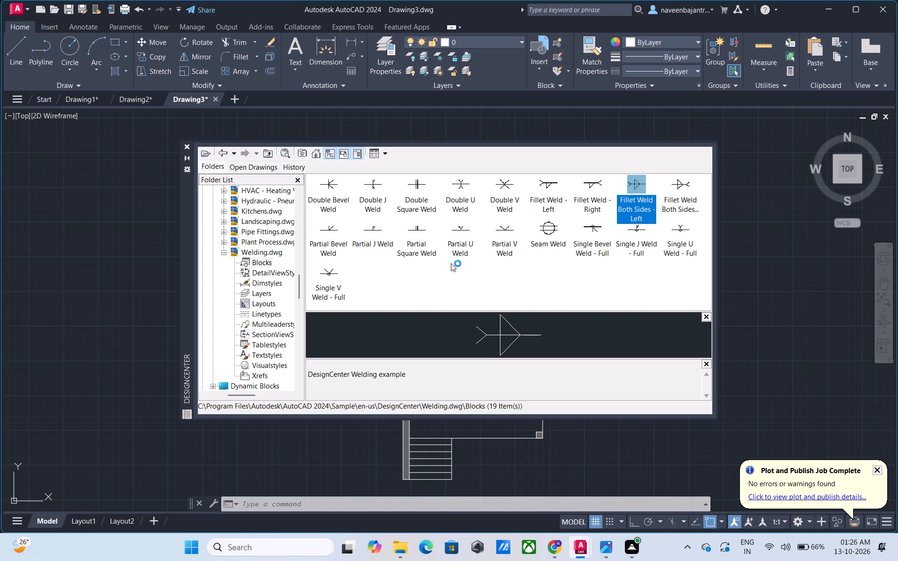
{"action": "left_click", "coordinate": [676, 186]}
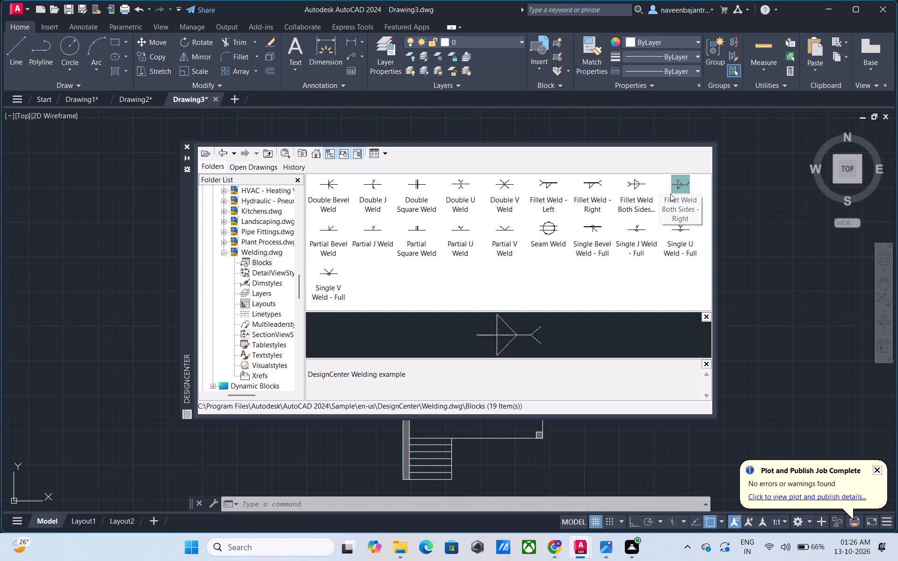
Preview the remaining Welding blocks, from Partial Bevel Weld through Seam Weld to Single V Weld - Full.
{"action": "left_click", "coordinate": [333, 230]}
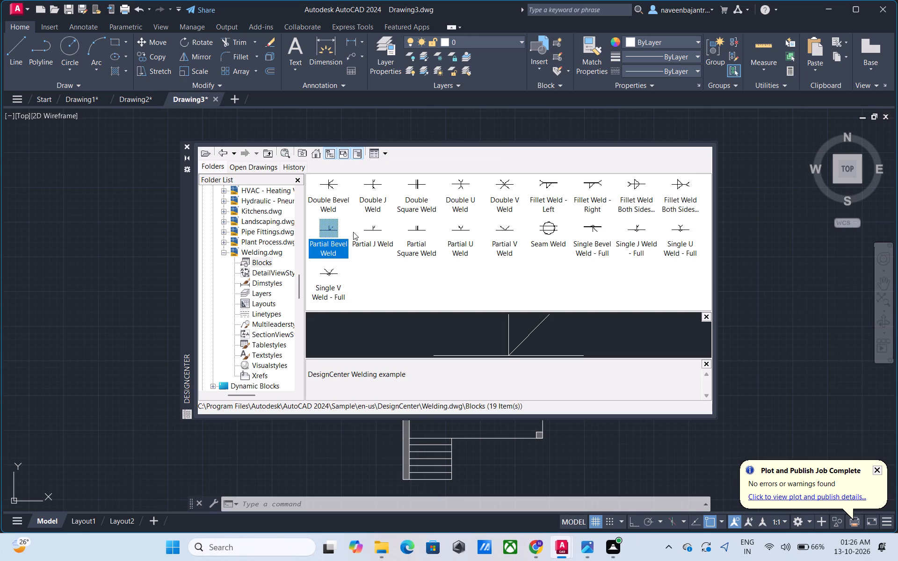
{"action": "left_click", "coordinate": [379, 229]}
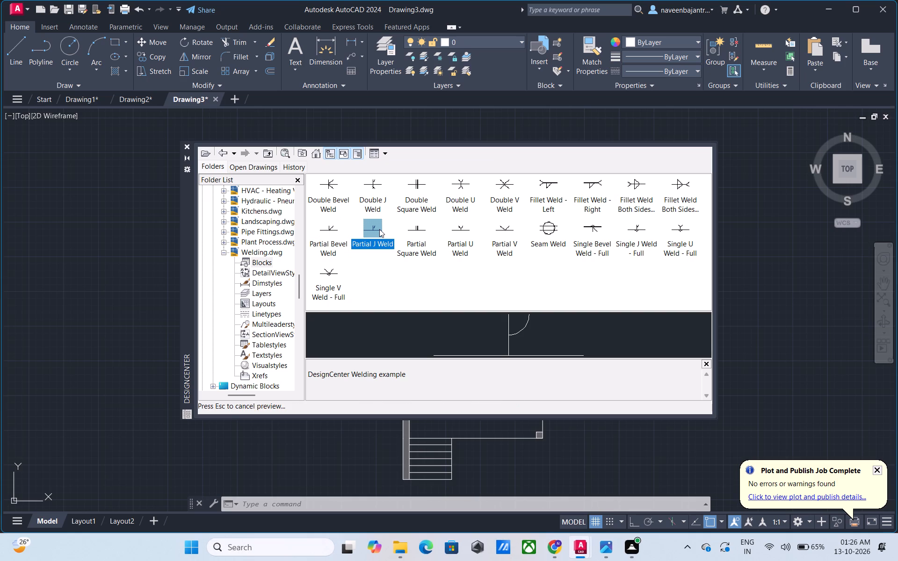
{"action": "left_click", "coordinate": [419, 230]}
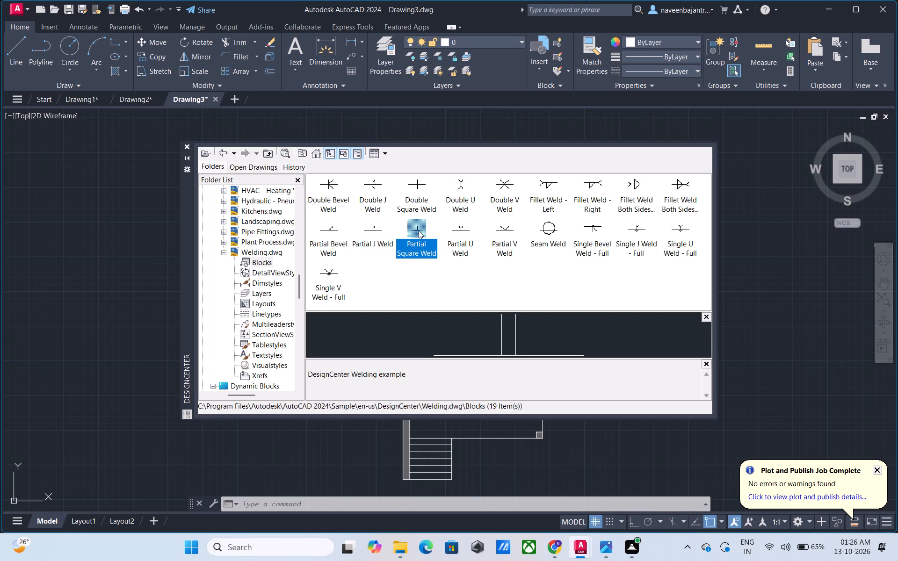
{"action": "left_click", "coordinate": [451, 232]}
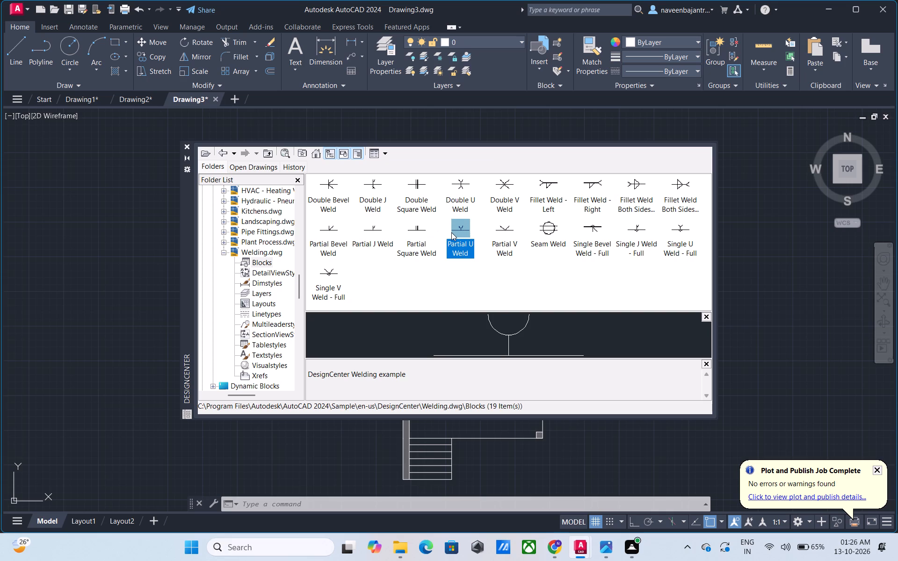
{"action": "left_click", "coordinate": [502, 230]}
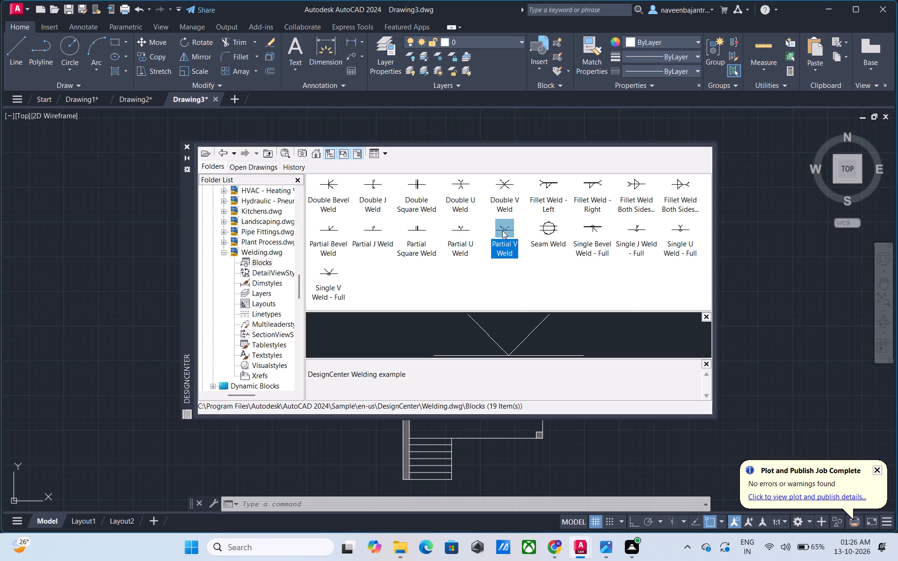
{"action": "left_click", "coordinate": [547, 231]}
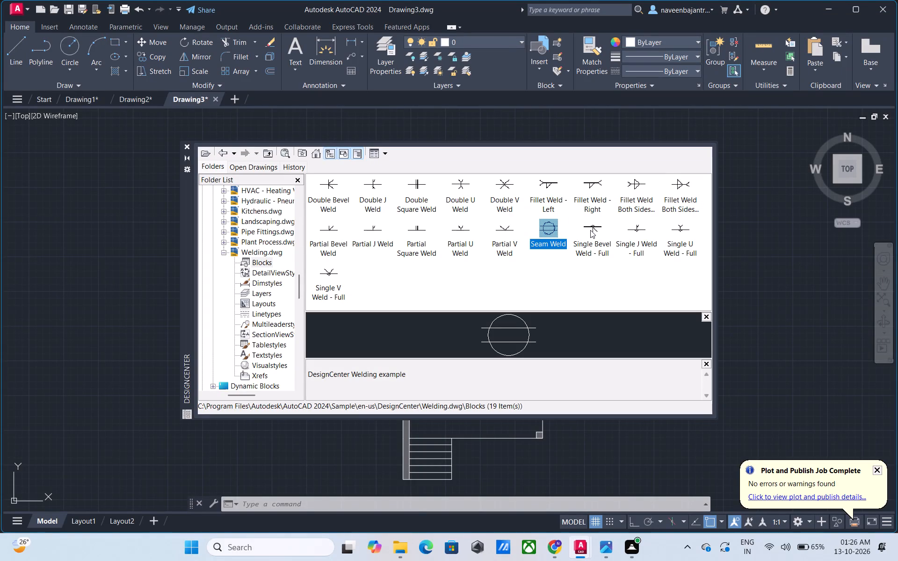
{"action": "left_click", "coordinate": [592, 229]}
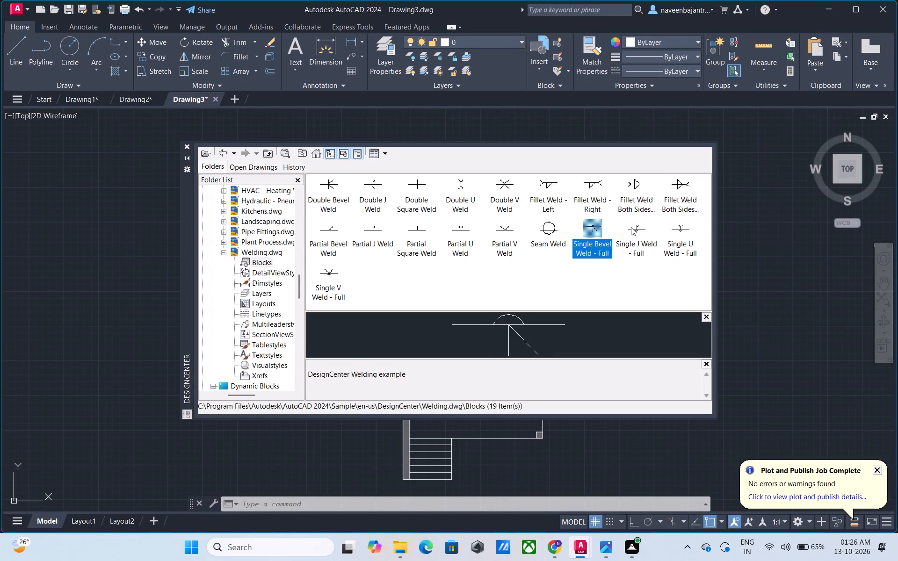
{"action": "left_click", "coordinate": [634, 227]}
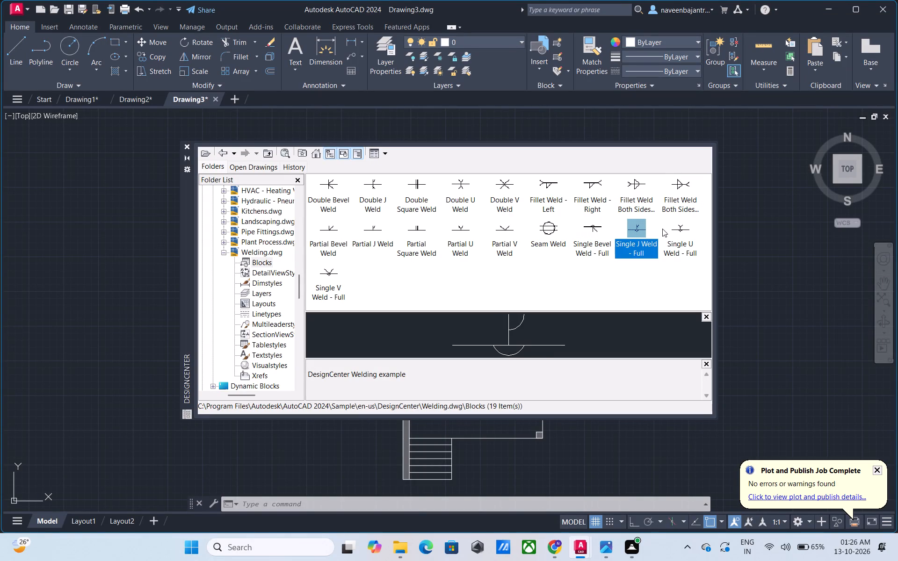
{"action": "left_click", "coordinate": [678, 229]}
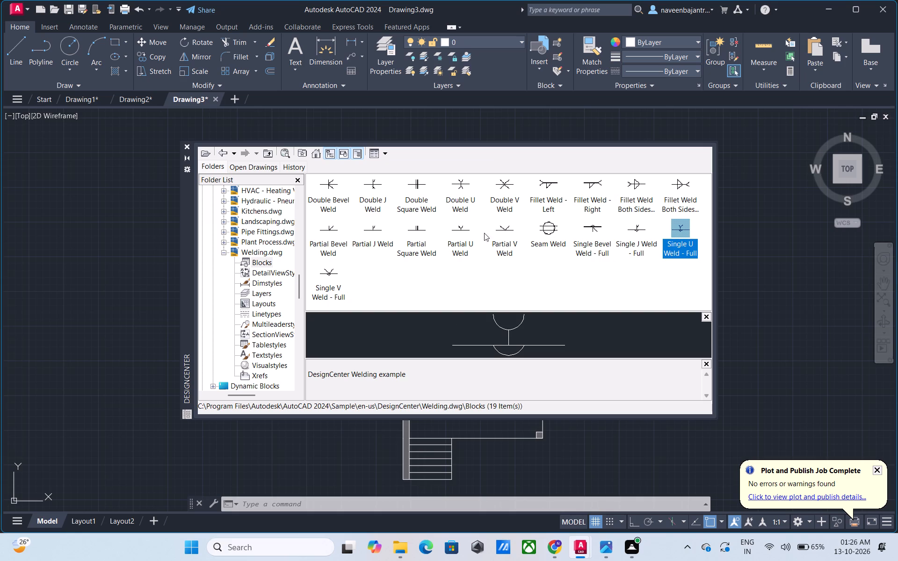
{"action": "left_click", "coordinate": [330, 270]}
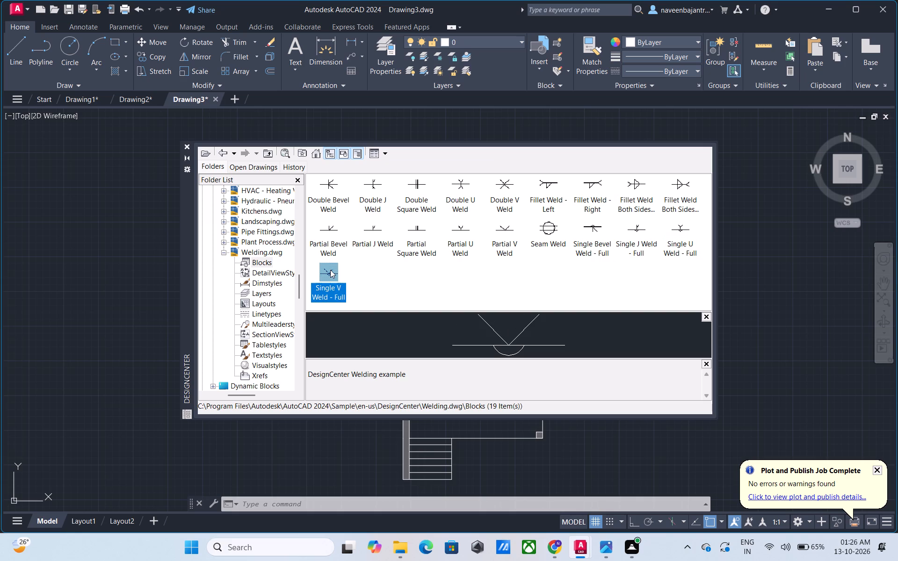
Go back to the DesignCenter sample folder and browse to the blocks of Pipe Fittings.dwg.
{"action": "left_click", "coordinate": [227, 154]}
{"action": "left_click", "coordinate": [221, 152]}
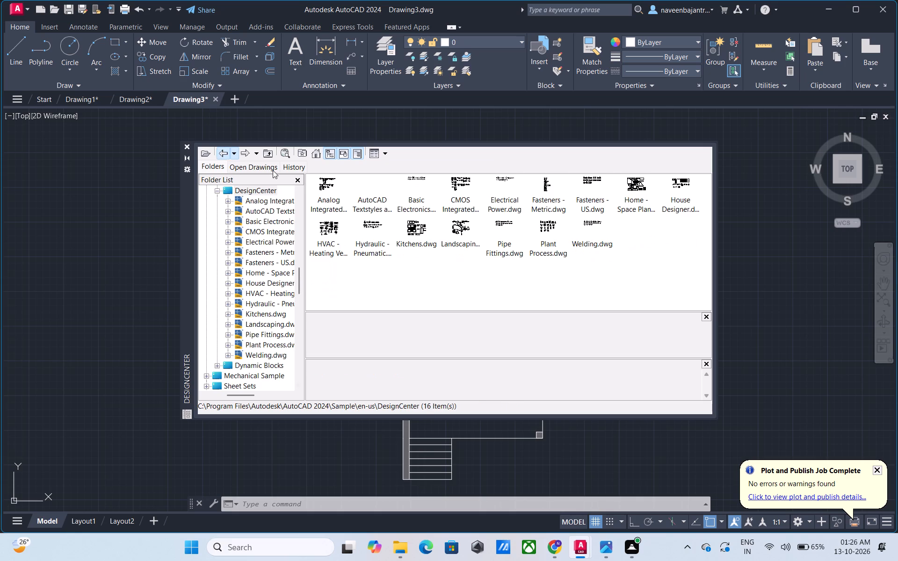
{"action": "double_click", "coordinate": [504, 221]}
{"action": "double_click", "coordinate": [327, 188]}
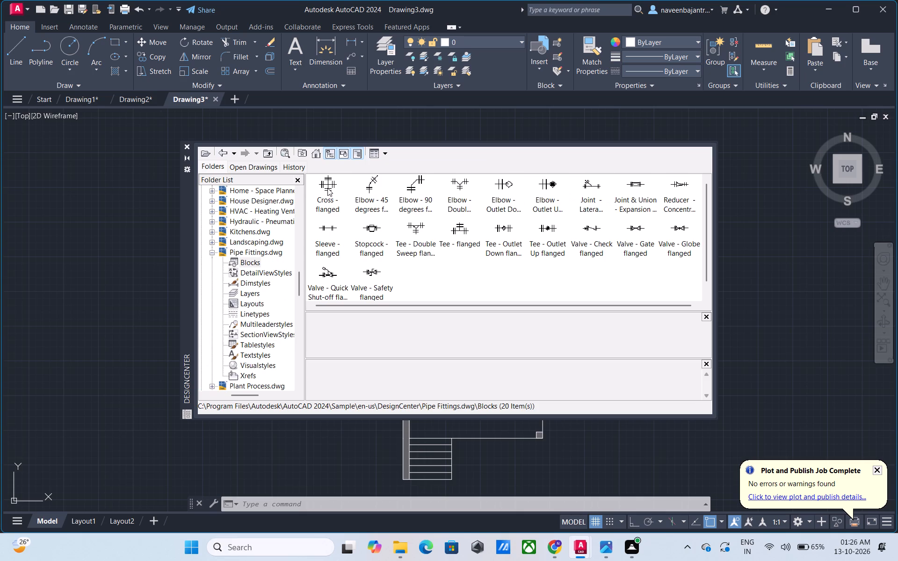
Preview the first-row Pipe Fittings blocks, from Cross - flanged through the elbows and joints to Reducer - Concentric flanged.
{"action": "left_click", "coordinate": [327, 190]}
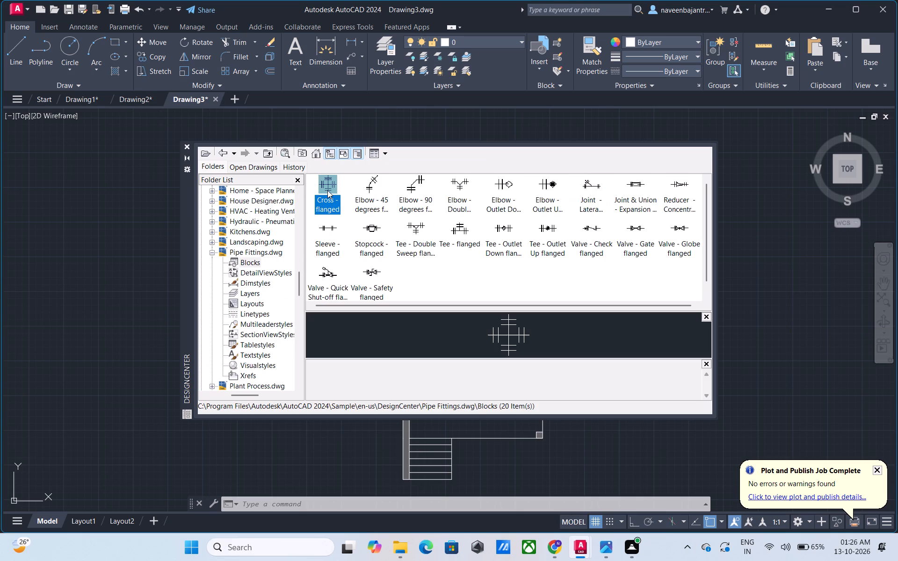
{"action": "left_click", "coordinate": [369, 191]}
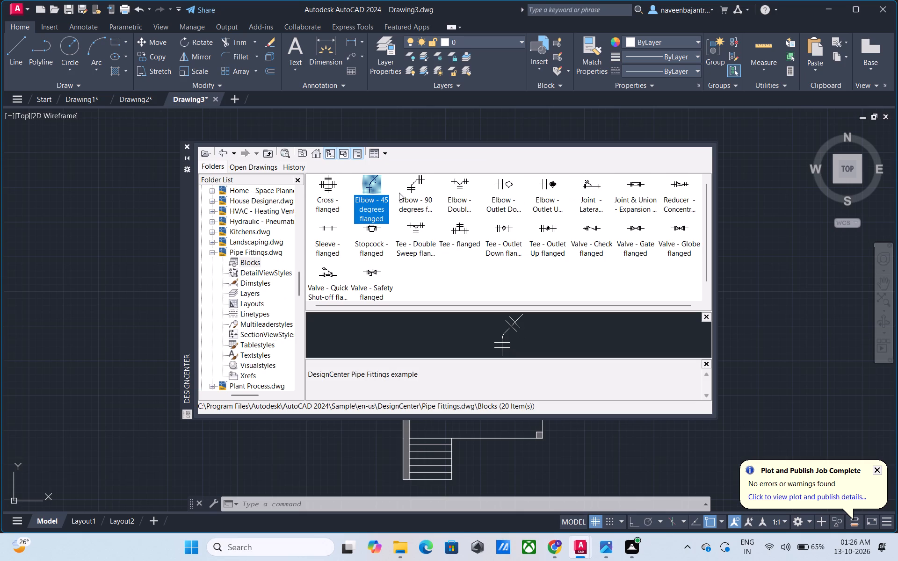
{"action": "left_click", "coordinate": [409, 193]}
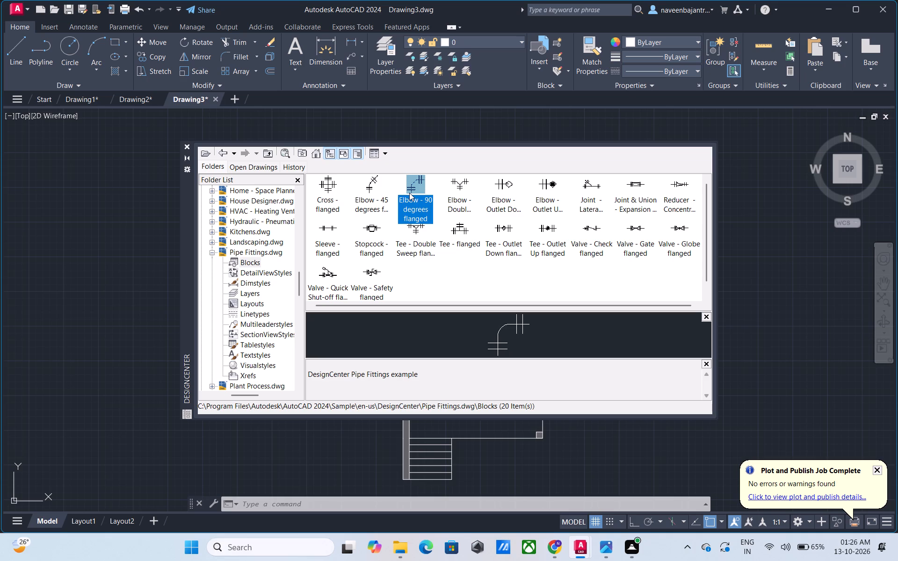
{"action": "left_click", "coordinate": [456, 192]}
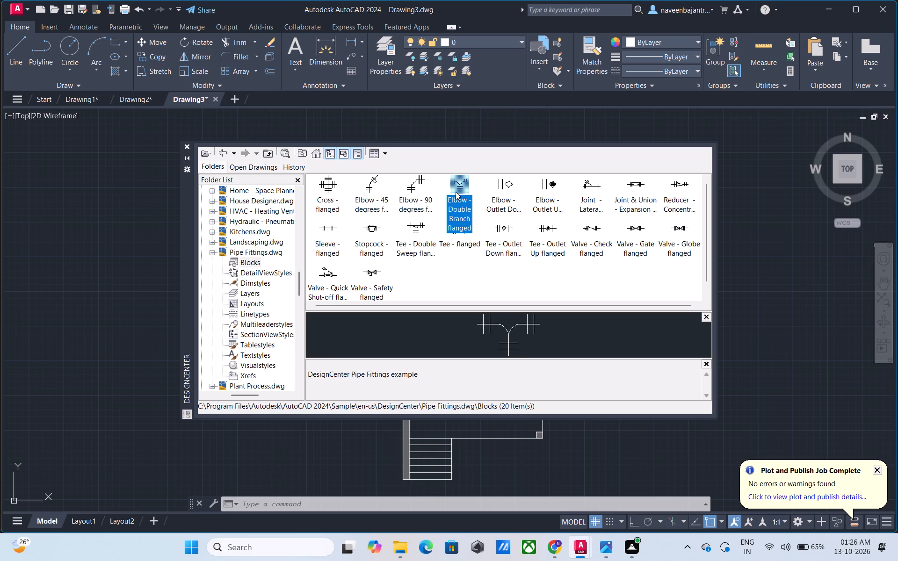
{"action": "left_click", "coordinate": [501, 187]}
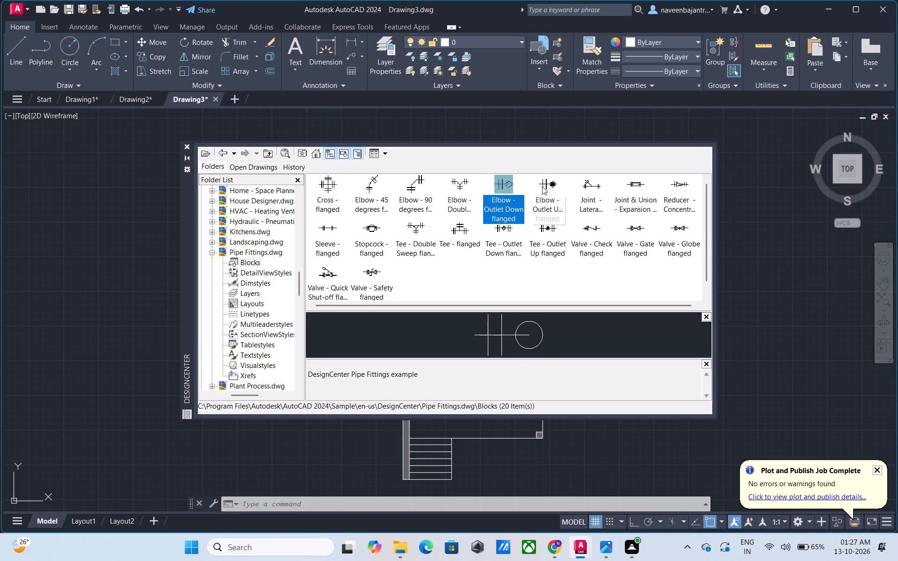
{"action": "left_click", "coordinate": [542, 187]}
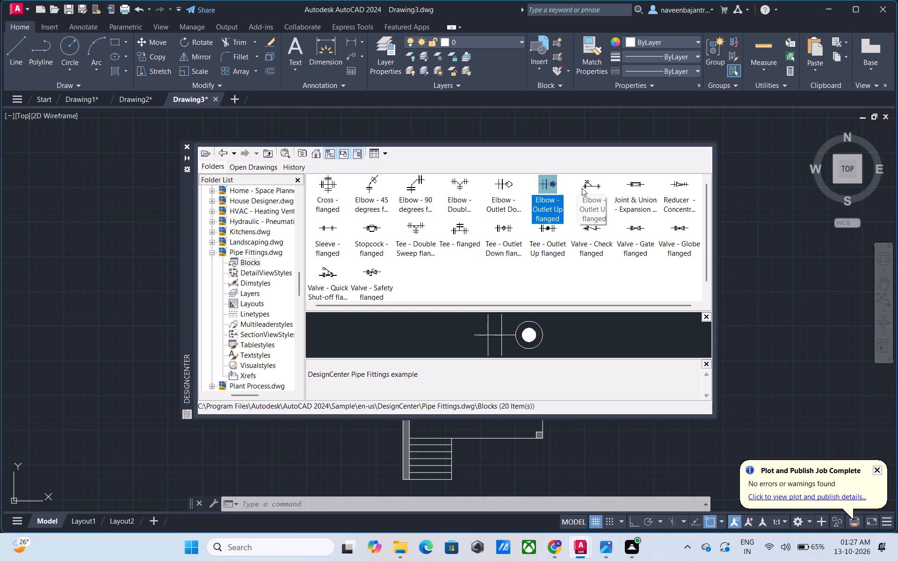
{"action": "left_click", "coordinate": [582, 188]}
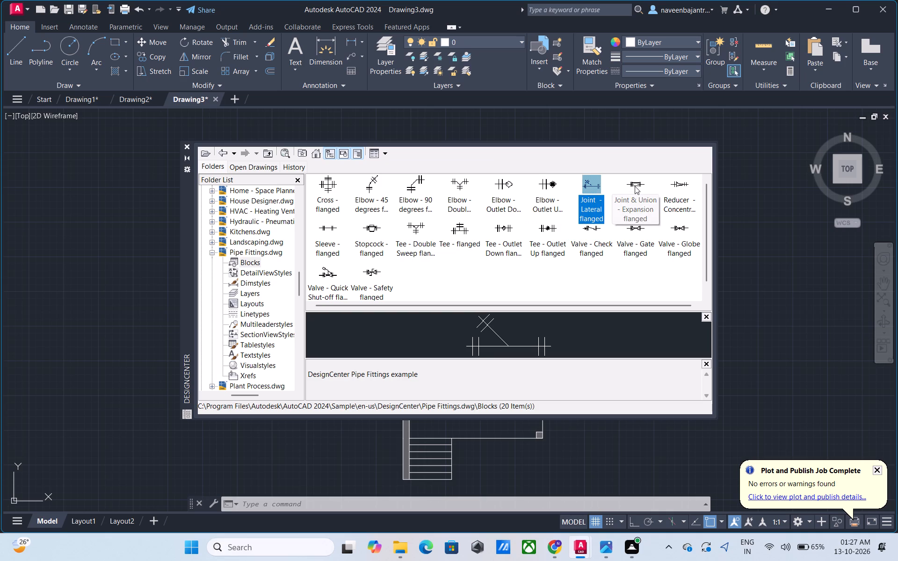
{"action": "left_click", "coordinate": [635, 186]}
{"action": "left_click", "coordinate": [677, 186]}
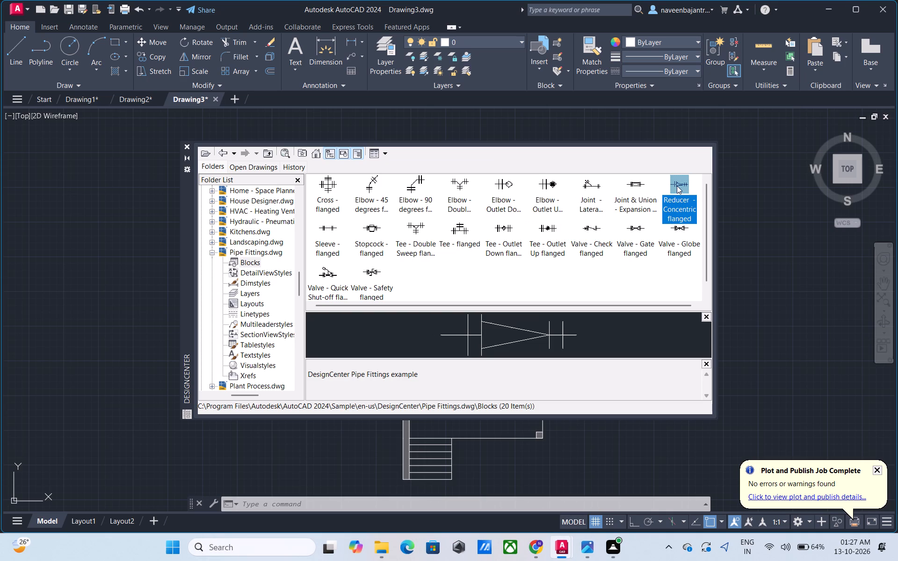
Preview the remaining Pipe Fittings blocks, from Sleeve - flanged through the stopcock, tees and valves to Valve - Safety flanged.
{"action": "left_click", "coordinate": [332, 228]}
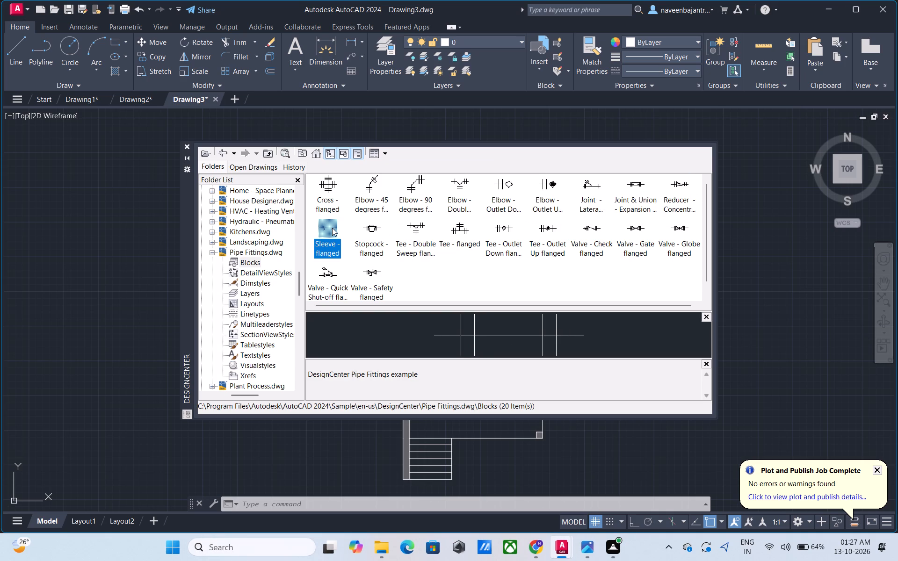
{"action": "left_click", "coordinate": [370, 228]}
{"action": "left_click", "coordinate": [406, 228]}
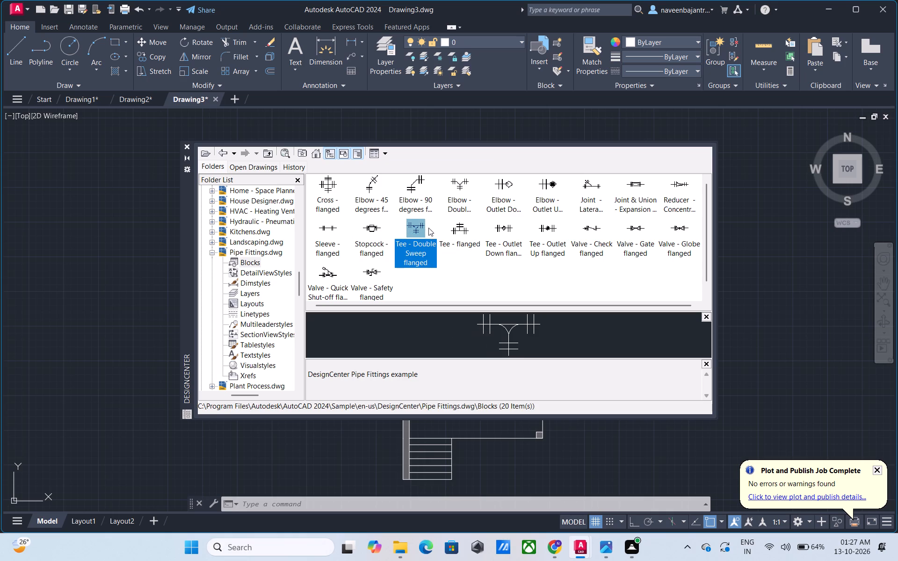
{"action": "left_click", "coordinate": [459, 228]}
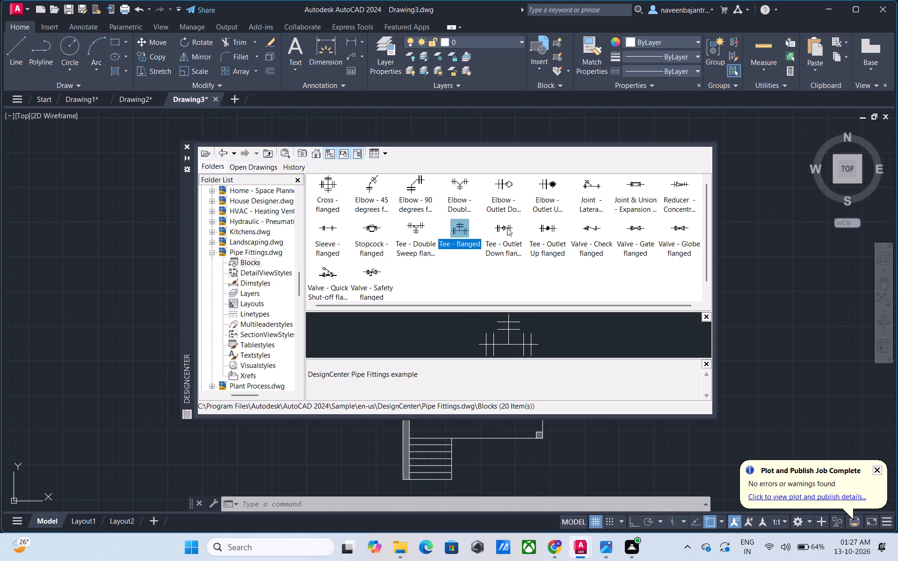
{"action": "left_click", "coordinate": [507, 228]}
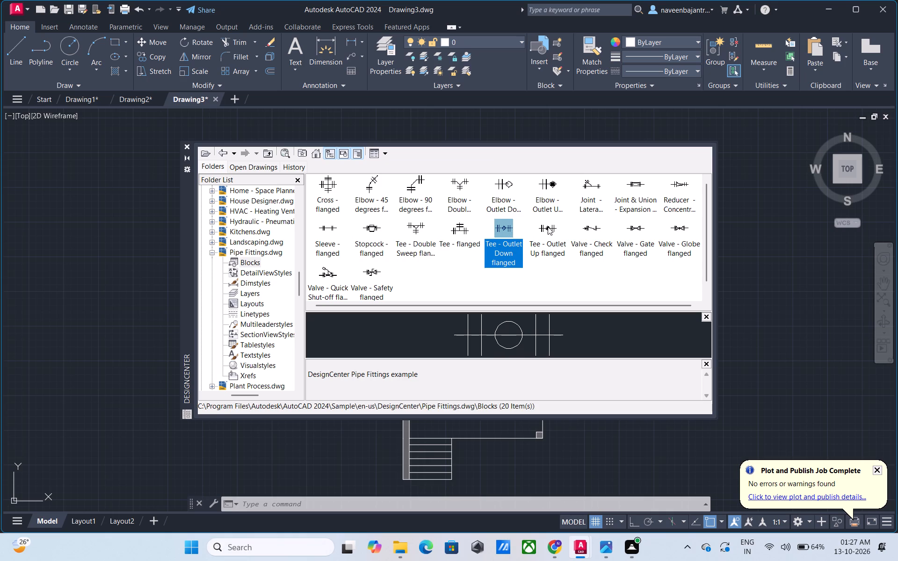
{"action": "left_click", "coordinate": [548, 227]}
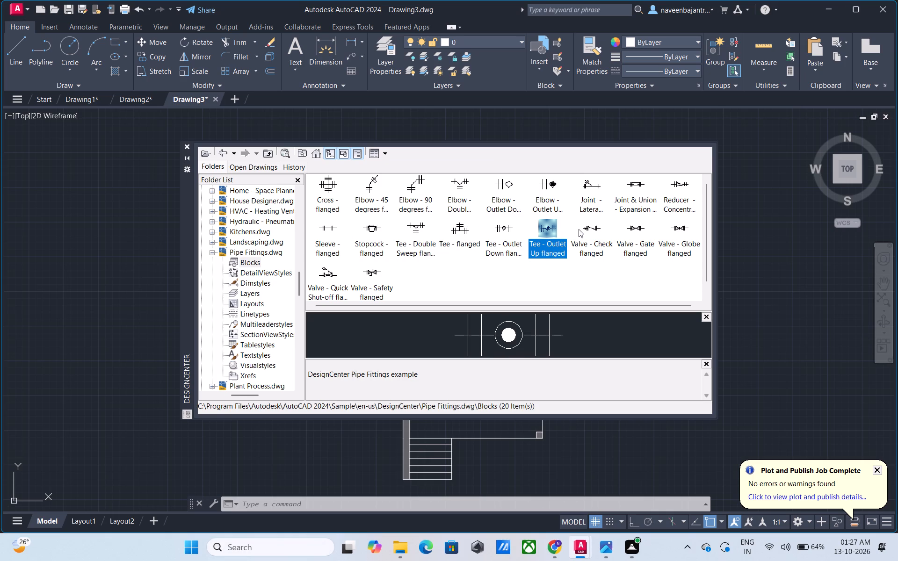
{"action": "left_click", "coordinate": [585, 228]}
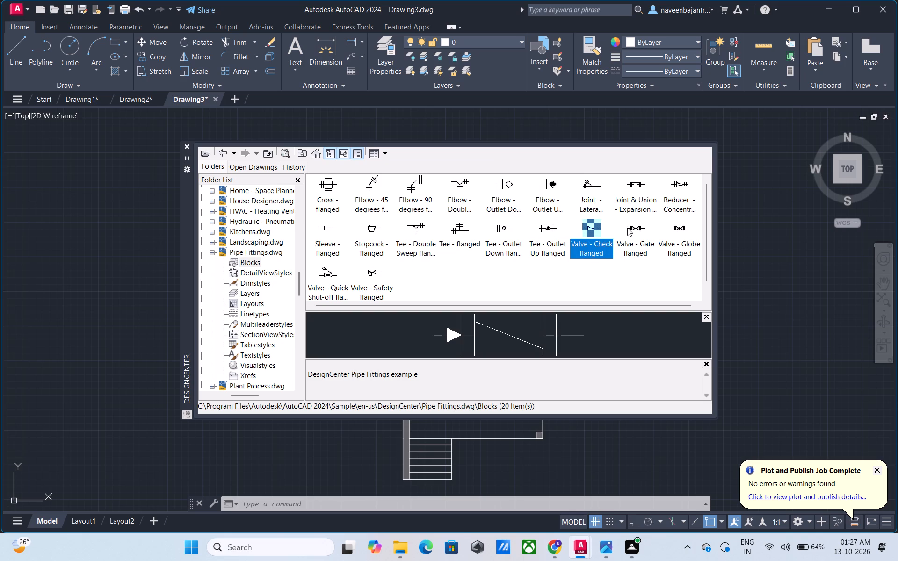
{"action": "left_click", "coordinate": [631, 227]}
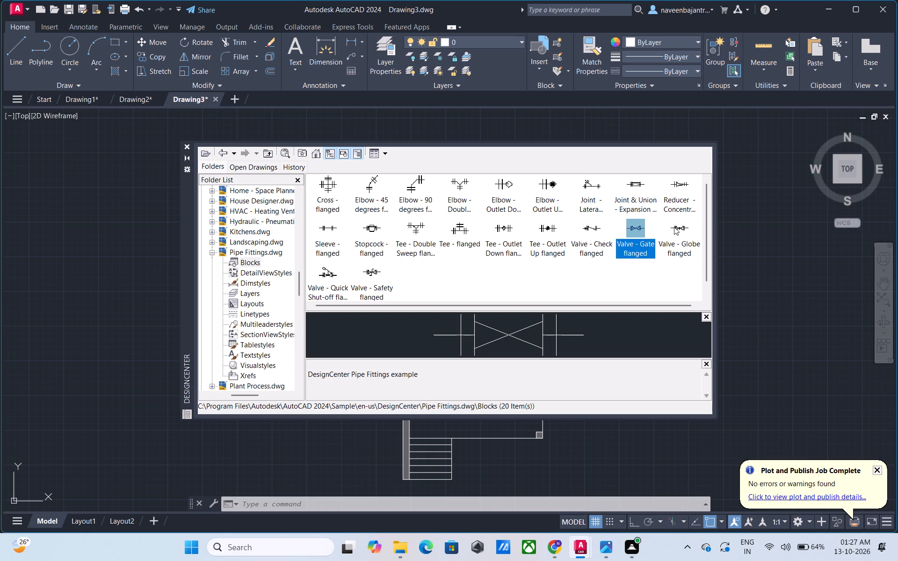
{"action": "left_click", "coordinate": [674, 227]}
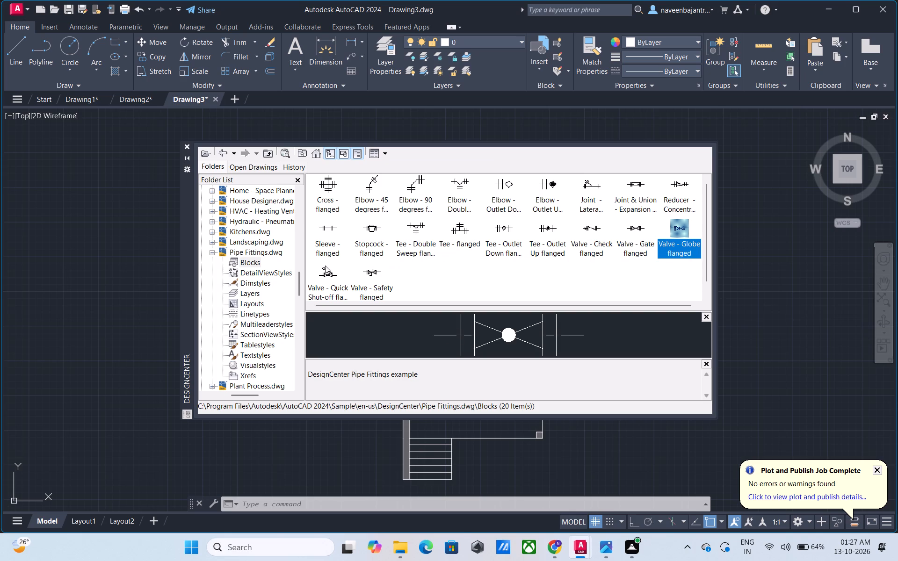
{"action": "left_click", "coordinate": [328, 268]}
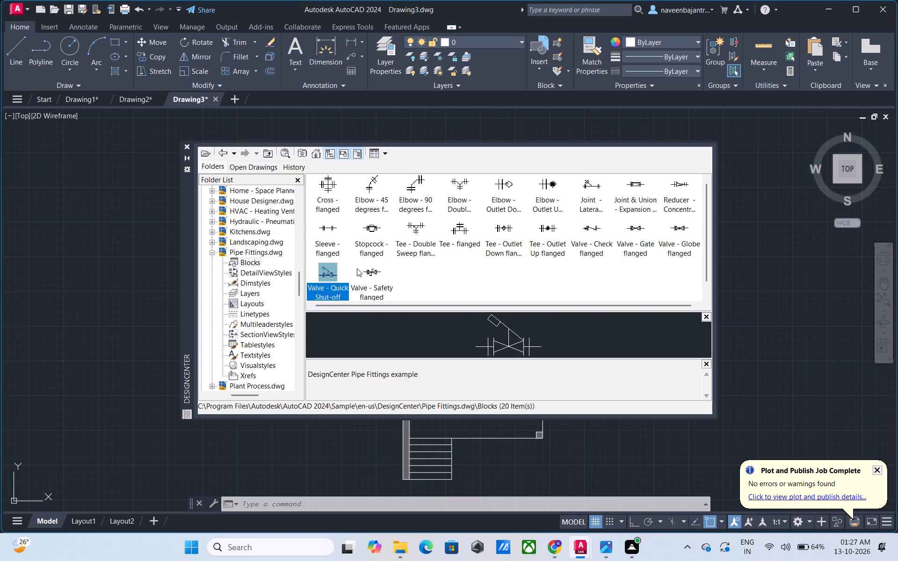
{"action": "left_click", "coordinate": [365, 269]}
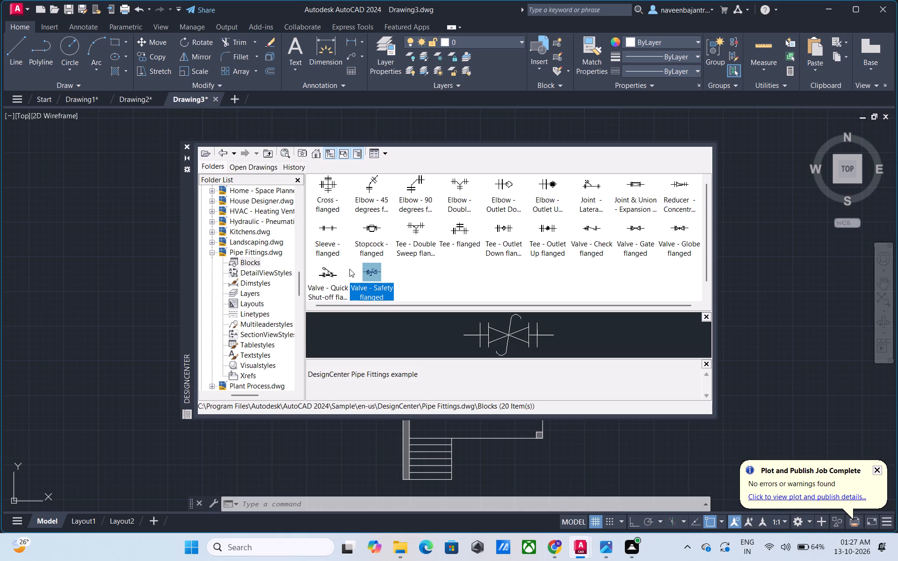
Go back to the DesignCenter sample folder and browse to the blocks of Hydraulic - Pneumatic.dwg.
{"action": "left_click", "coordinate": [224, 152]}
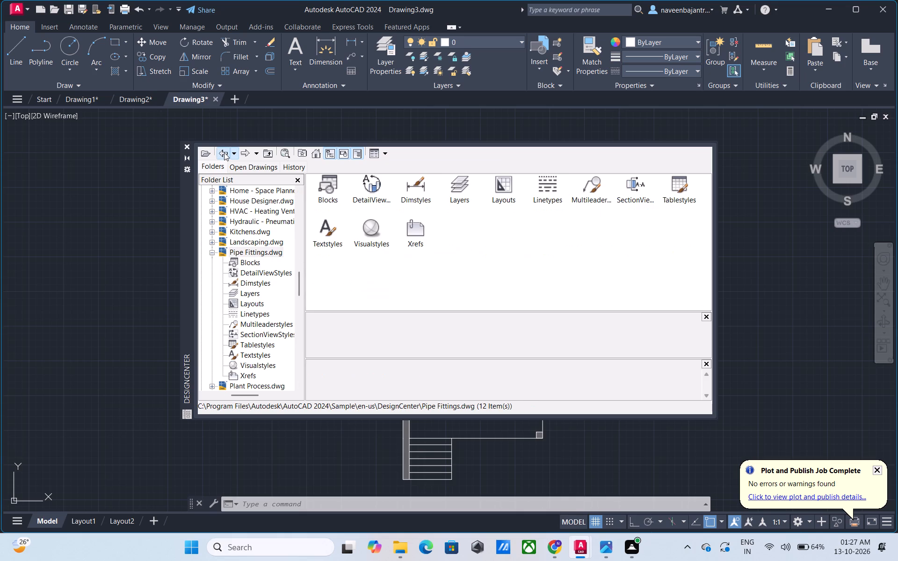
{"action": "left_click", "coordinate": [224, 152]}
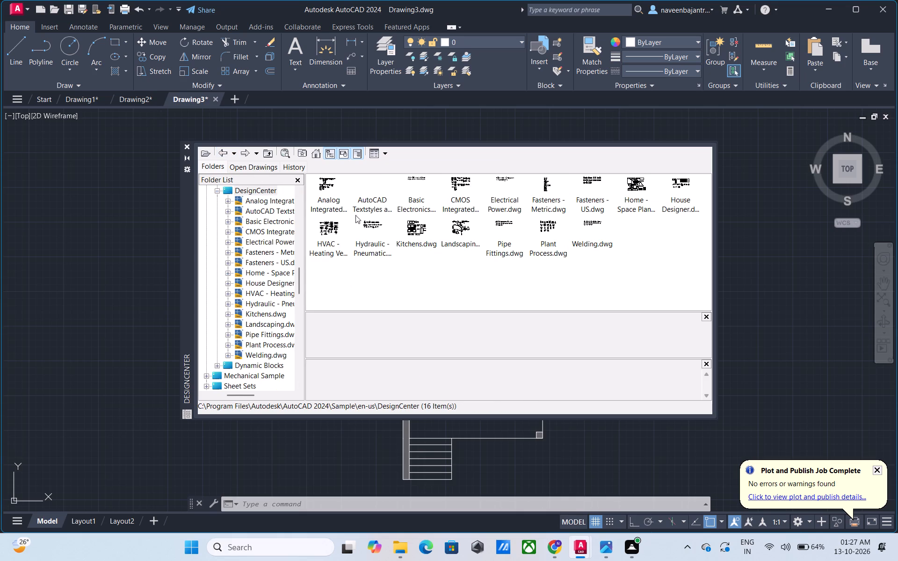
{"action": "double_click", "coordinate": [363, 223]}
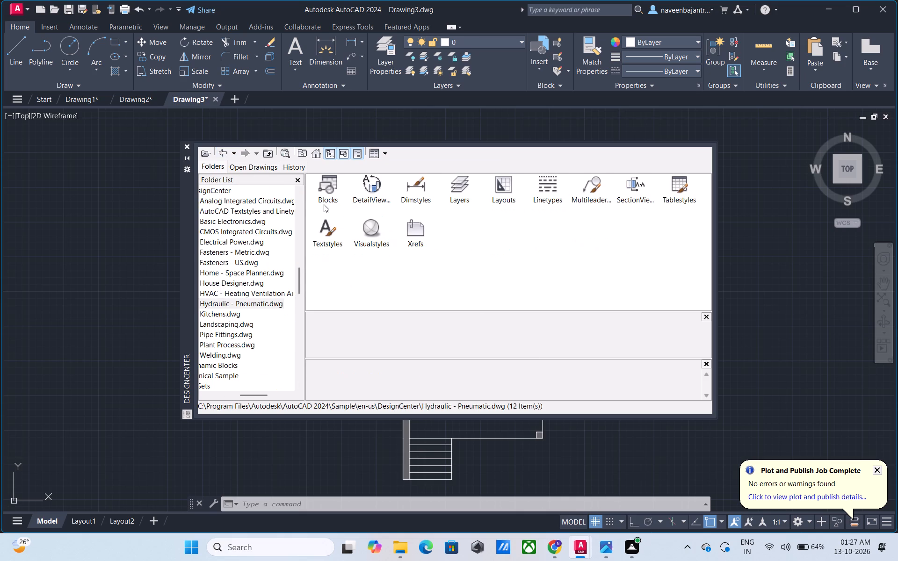
{"action": "double_click", "coordinate": [322, 201]}
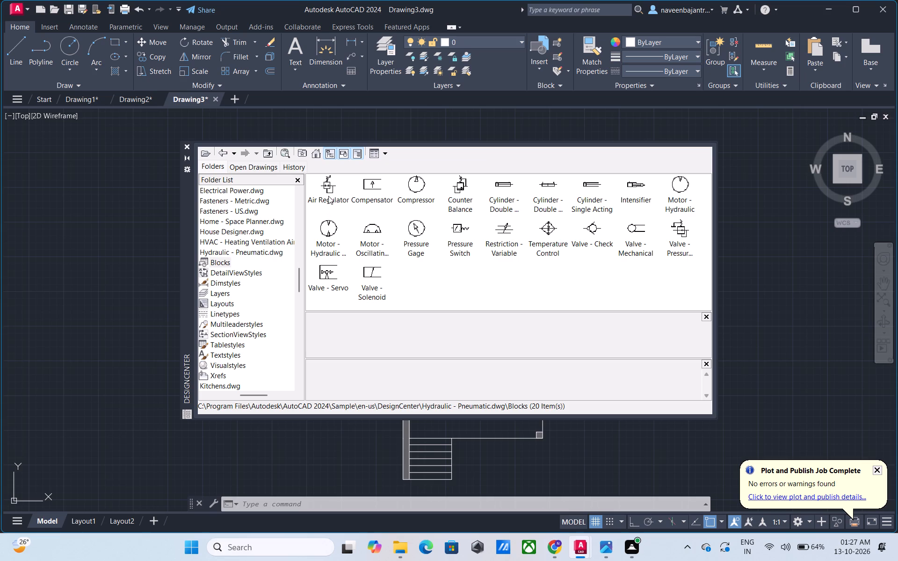
Preview the first-row Hydraulic - Pneumatic blocks, from Air Regulator through the compressor, cylinders and Intensifier to Motor - Hydraulic.
{"action": "left_click", "coordinate": [328, 195]}
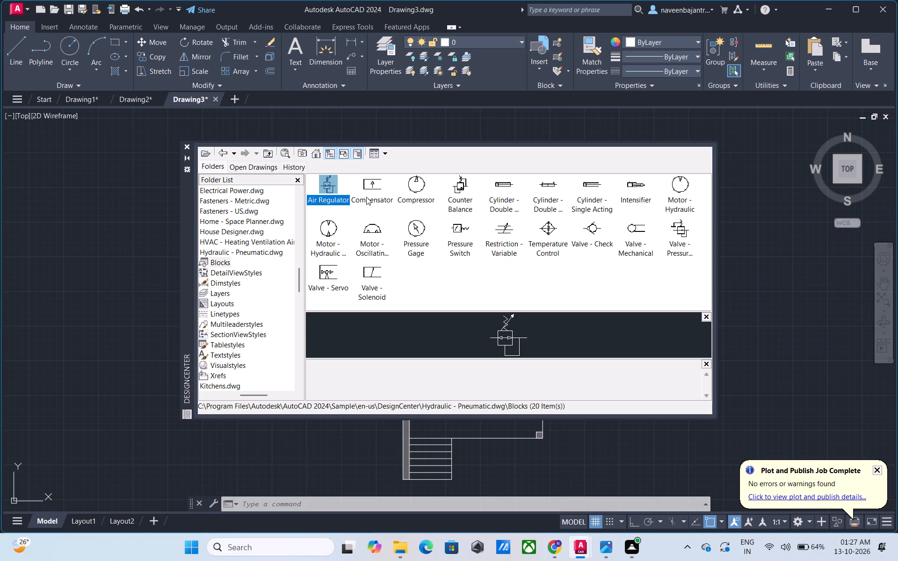
{"action": "left_click", "coordinate": [366, 197]}
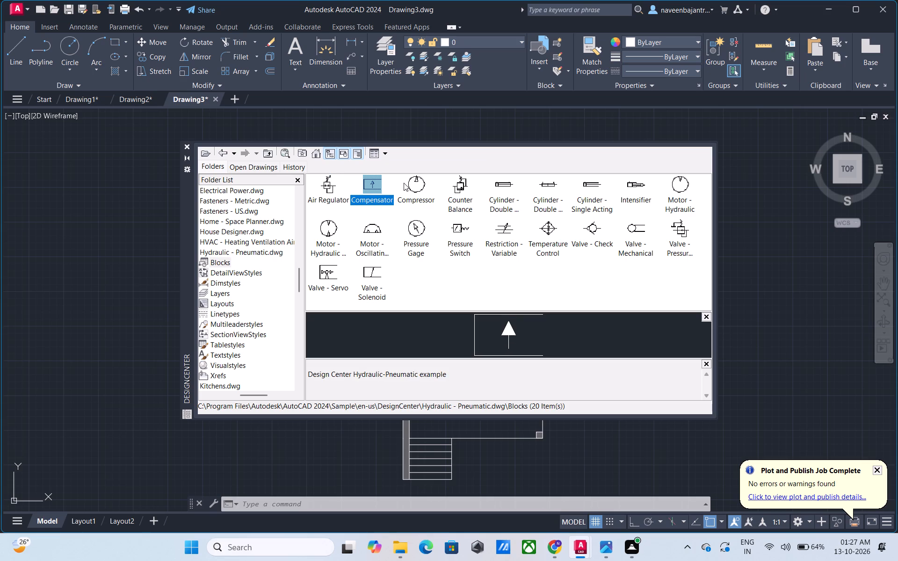
{"action": "left_click", "coordinate": [410, 183]}
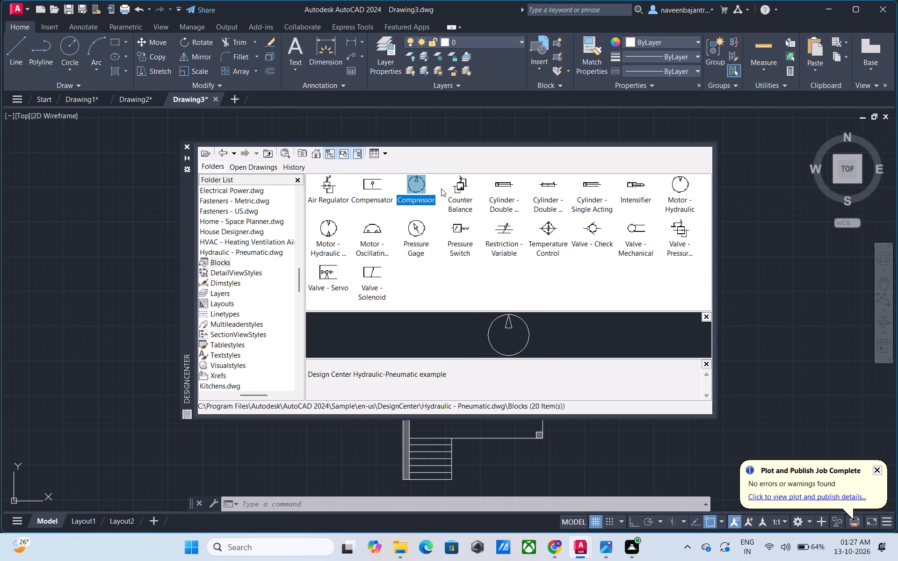
{"action": "left_click", "coordinate": [461, 190]}
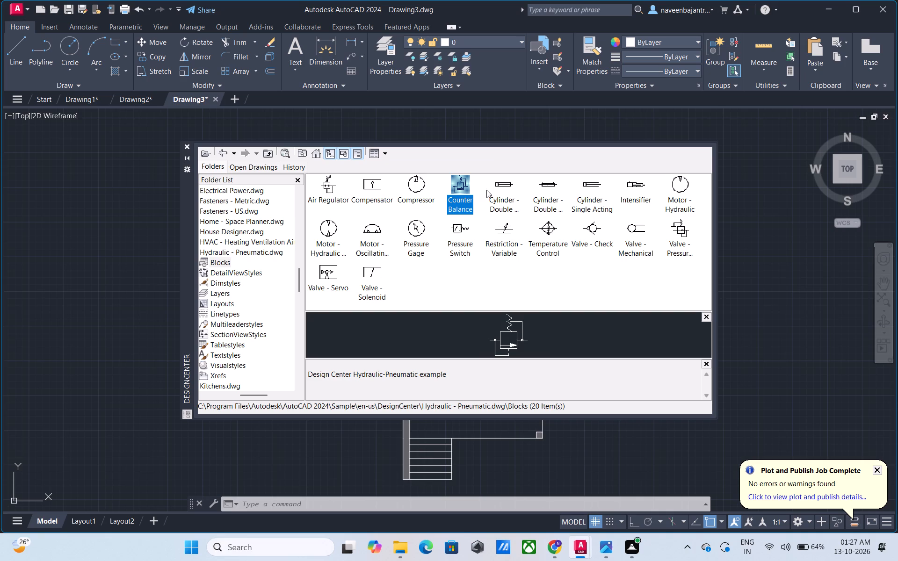
{"action": "left_click", "coordinate": [502, 187]}
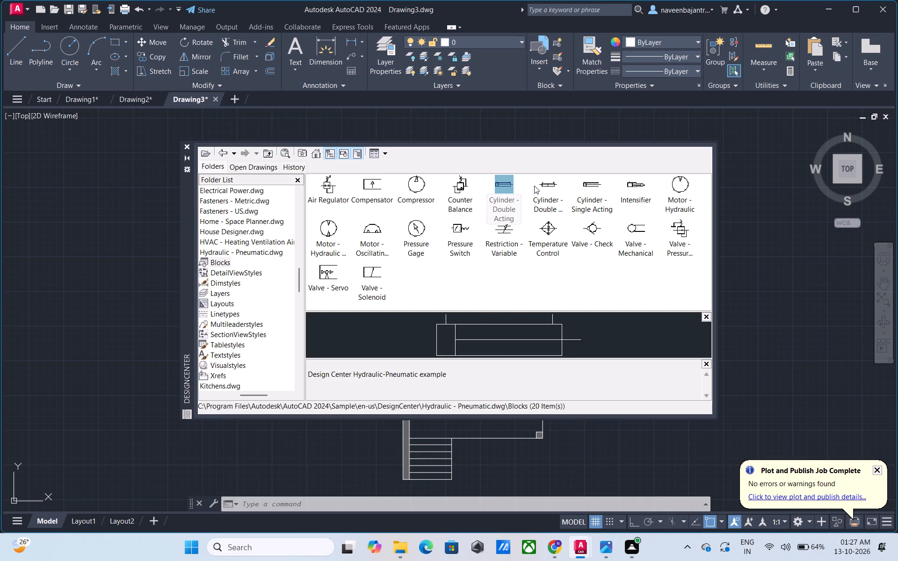
{"action": "left_click", "coordinate": [539, 185]}
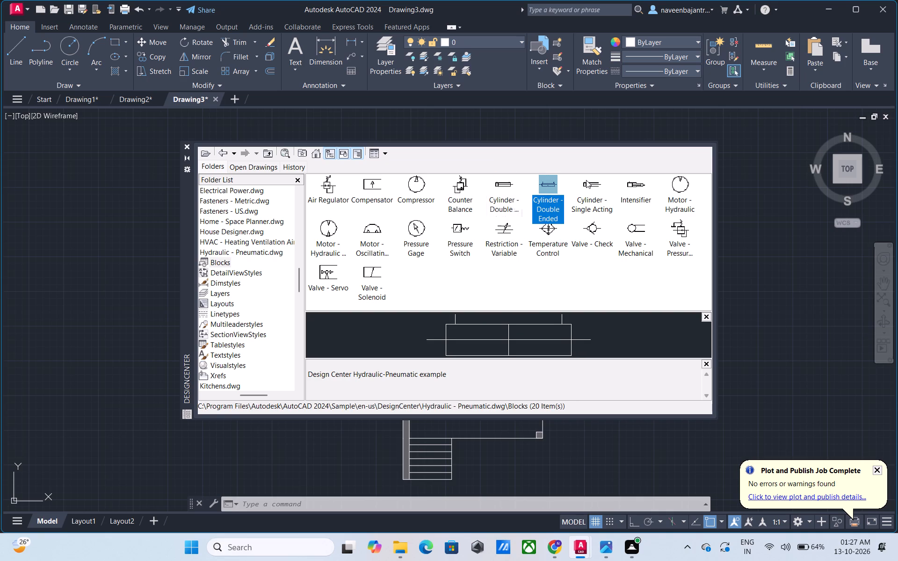
{"action": "left_click", "coordinate": [591, 180]}
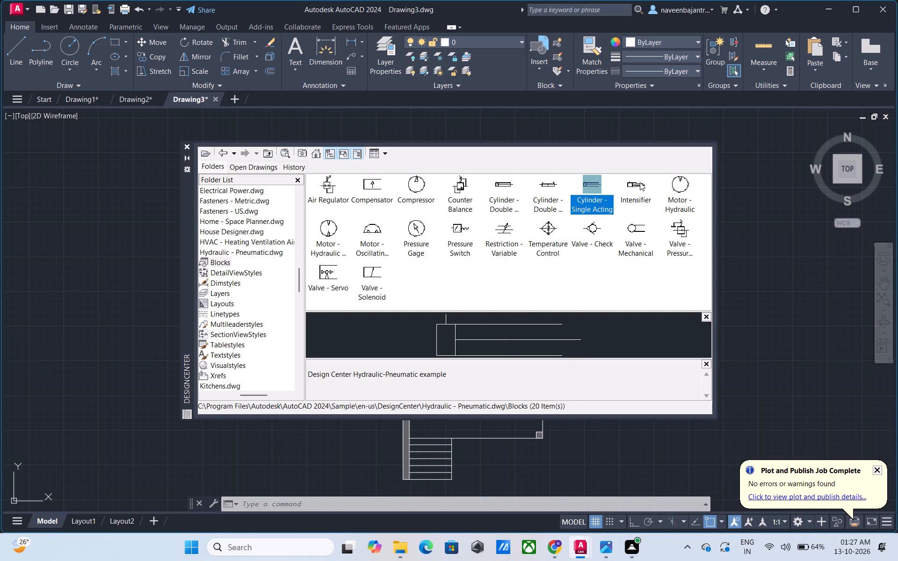
{"action": "left_click", "coordinate": [640, 182]}
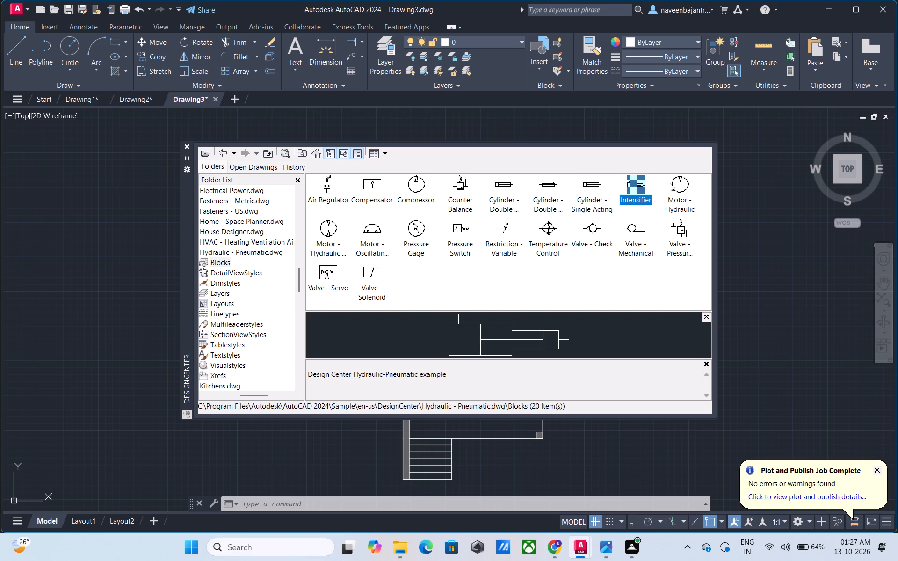
{"action": "left_click", "coordinate": [670, 183]}
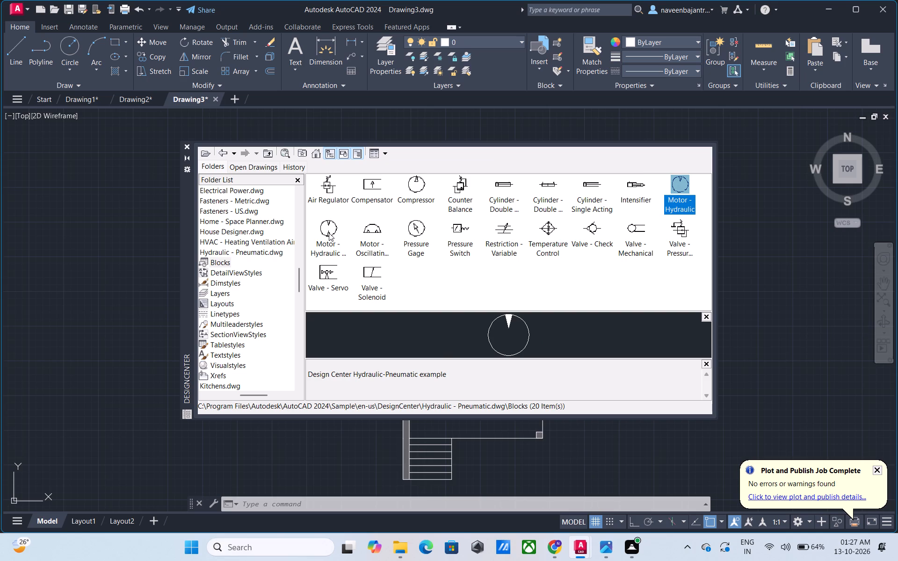
Preview the bidirectional and oscillating motor, Pressure Gage, Pressure Switch, Valve - Servo and Valve - Solenoid blocks, and close DesignCenter.
{"action": "left_click", "coordinate": [322, 233]}
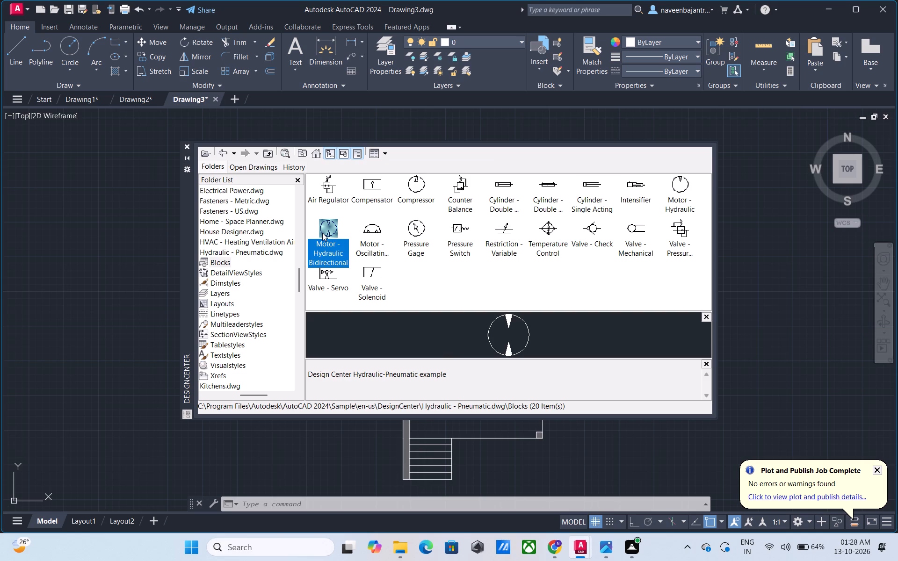
{"action": "left_click", "coordinate": [376, 231]}
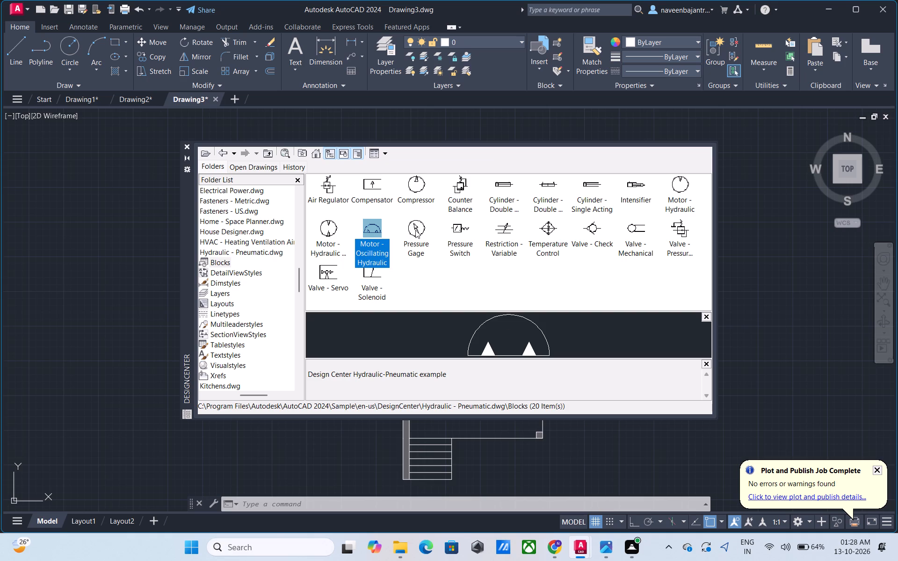
{"action": "left_click", "coordinate": [415, 230]}
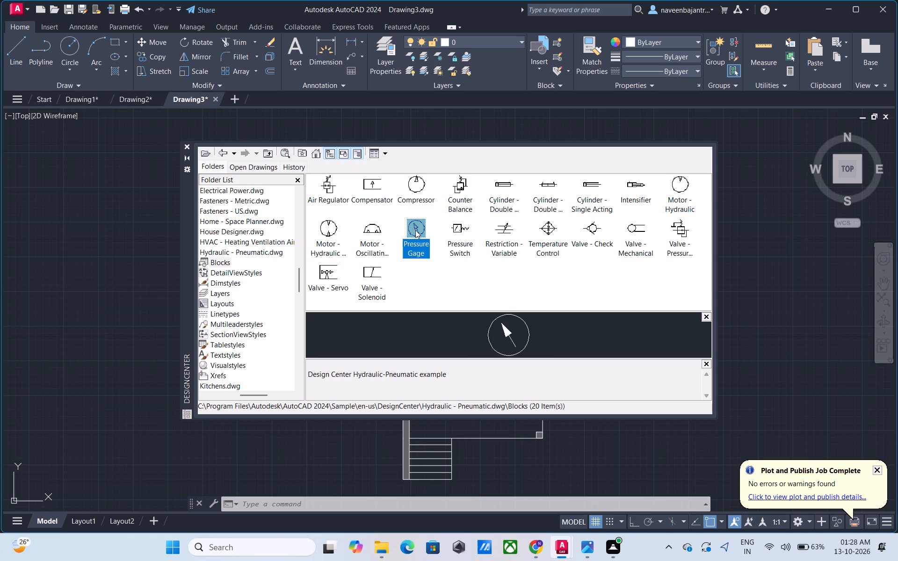
{"action": "left_click", "coordinate": [457, 229]}
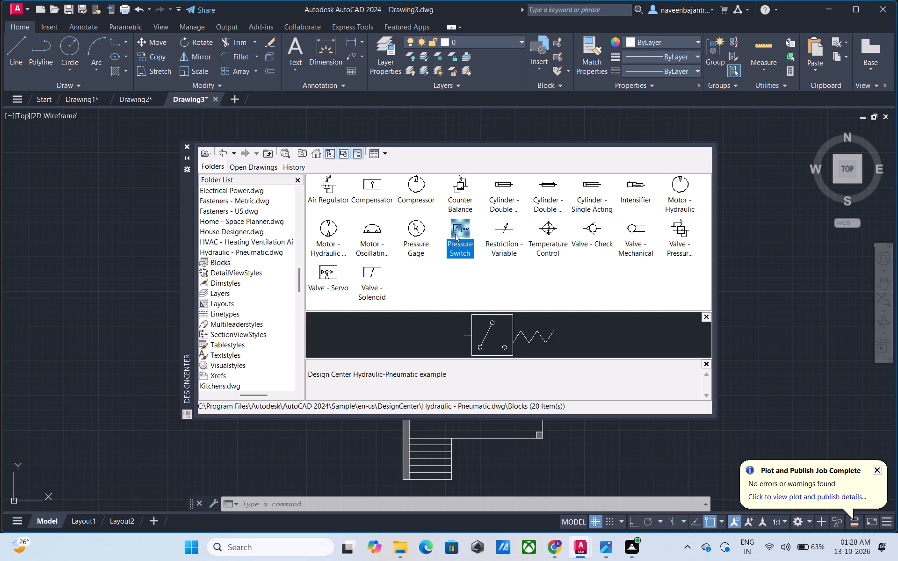
{"action": "left_click", "coordinate": [378, 268]}
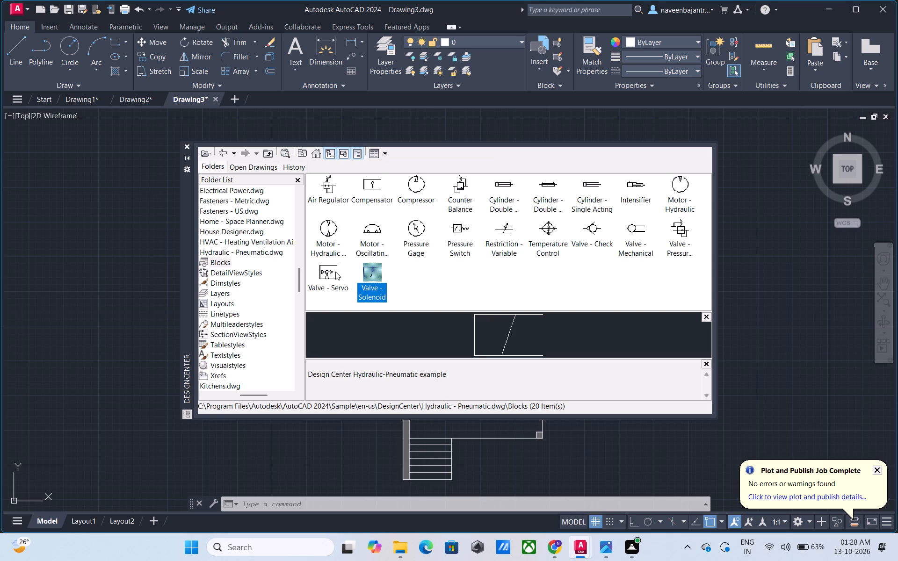
{"action": "left_click", "coordinate": [335, 272]}
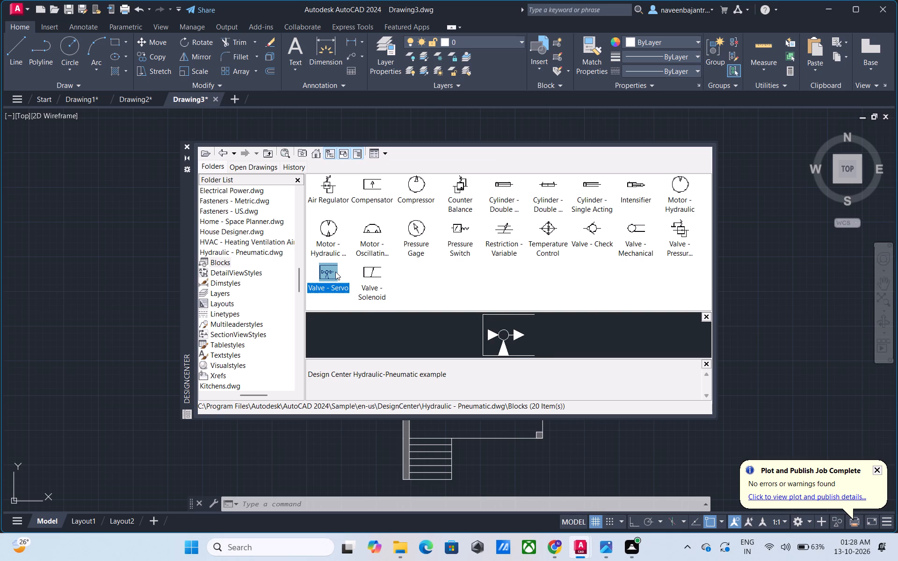
{"action": "left_click", "coordinate": [371, 271]}
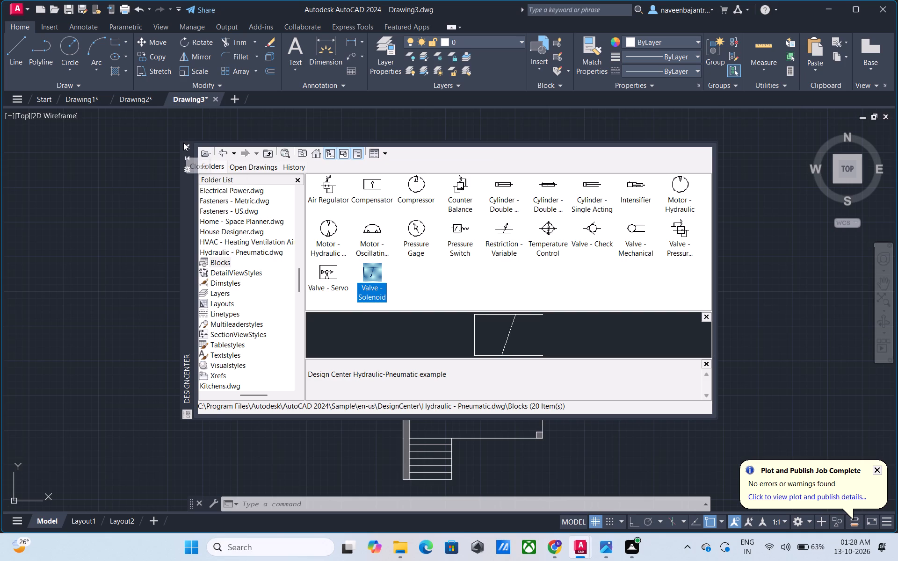
{"action": "left_click", "coordinate": [184, 145]}
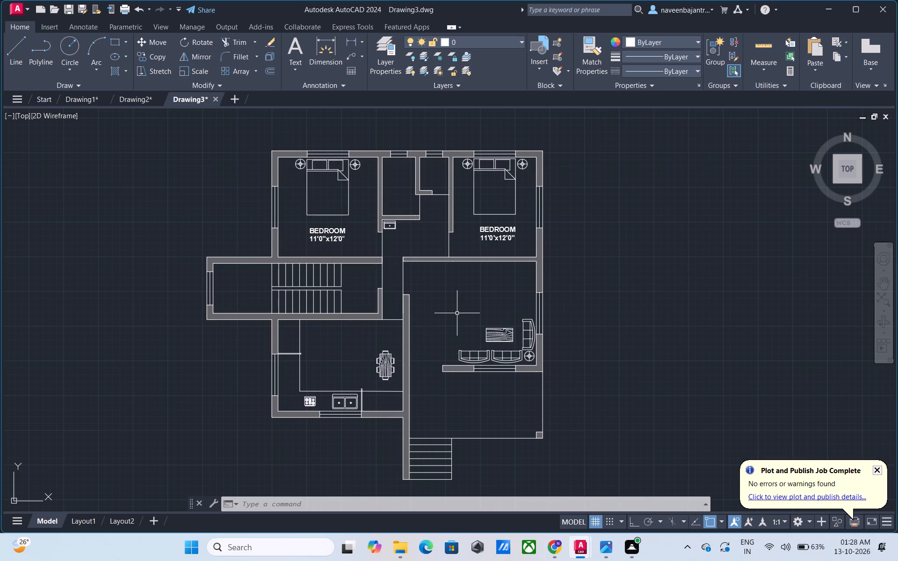
Examine the floor plan up close around the staircase, kitchen and living area, and as a whole.
{"action": "middle_click_drag", "start_coordinate": [457, 313], "coordinate": [460, 273]}
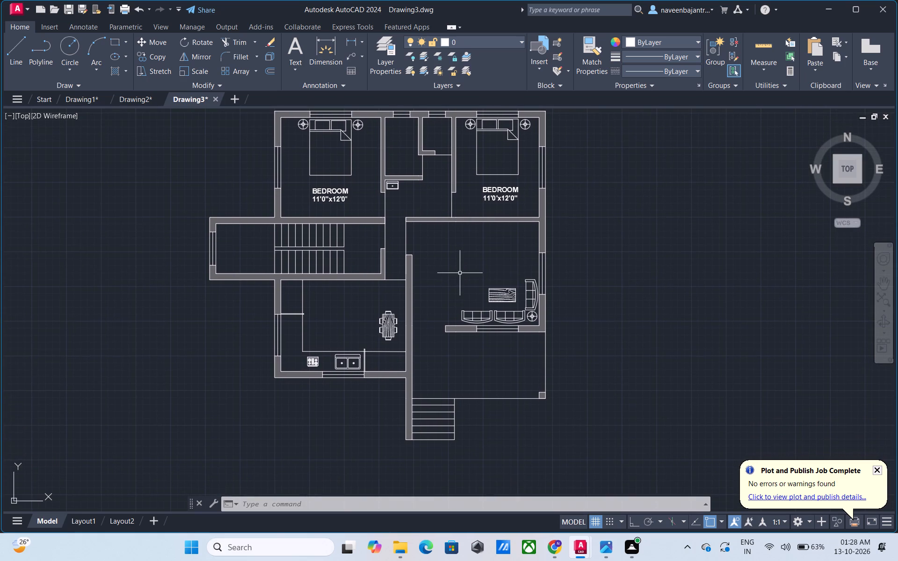
{"action": "middle_click", "coordinate": [456, 291]}
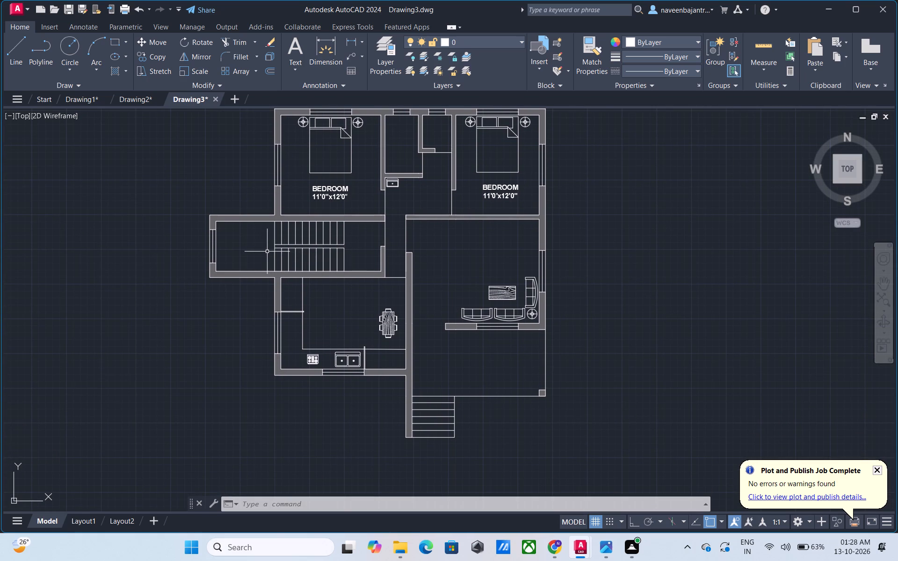
{"action": "scroll", "coordinate": [267, 252], "scroll_direction": "up", "scroll_amount": 2}
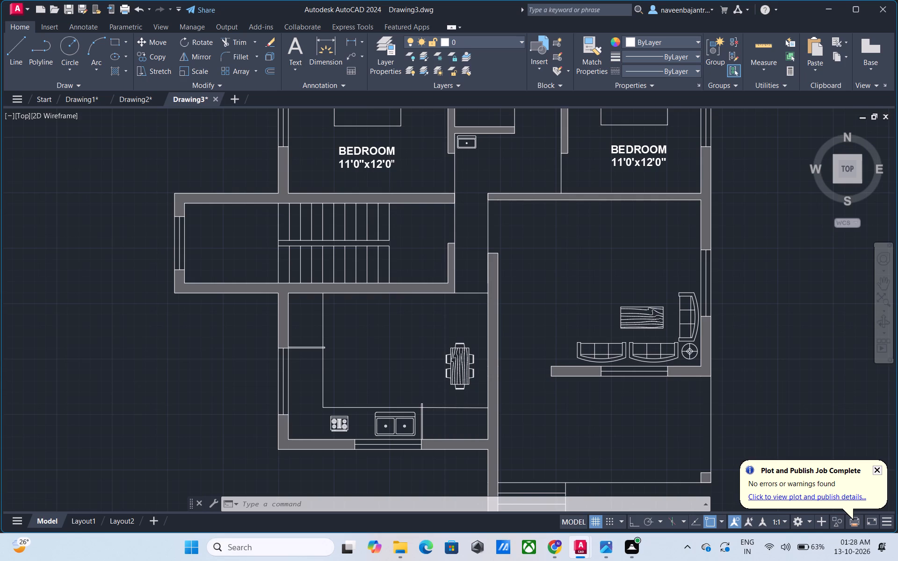
{"action": "scroll", "coordinate": [267, 252], "scroll_direction": "down", "scroll_amount": 2}
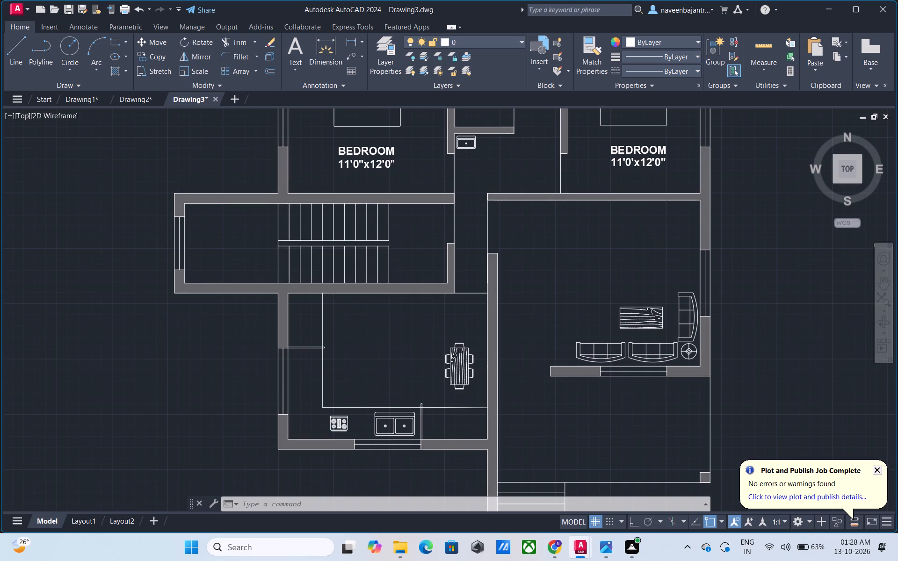
{"action": "middle_click", "coordinate": [349, 296]}
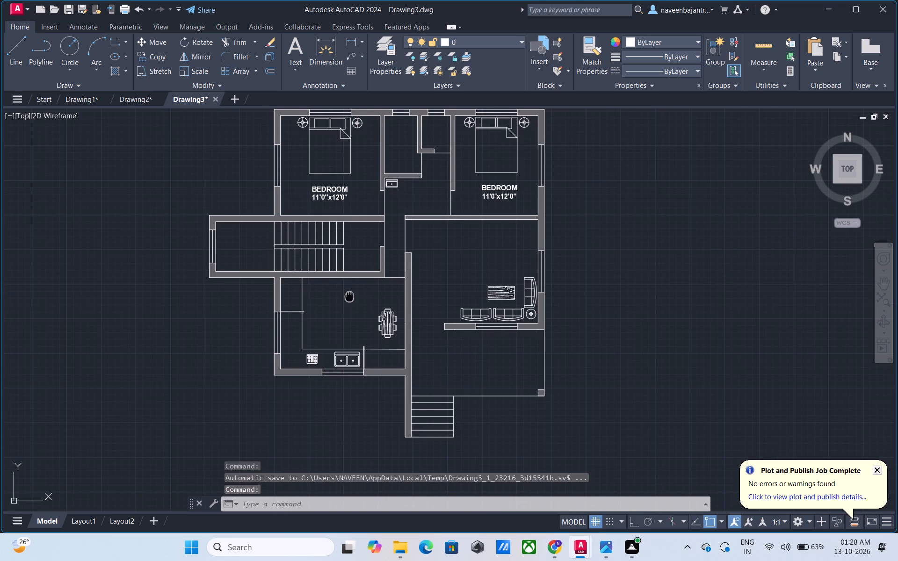
{"action": "middle_click_drag", "start_coordinate": [349, 298], "coordinate": [321, 331]}
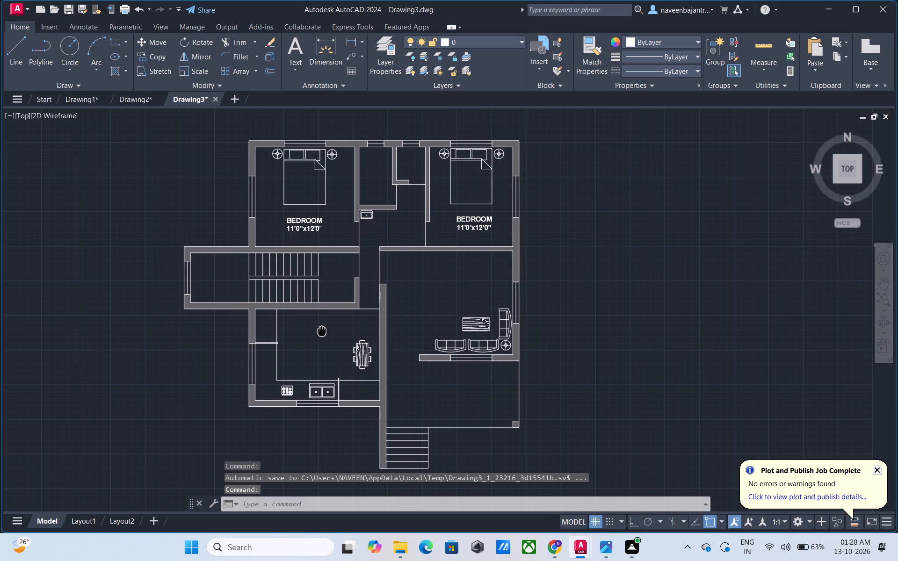
{"action": "middle_click_drag", "start_coordinate": [321, 331], "coordinate": [321, 331]}
{"action": "middle_click", "coordinate": [315, 324]}
{"action": "middle_click", "coordinate": [310, 336]}
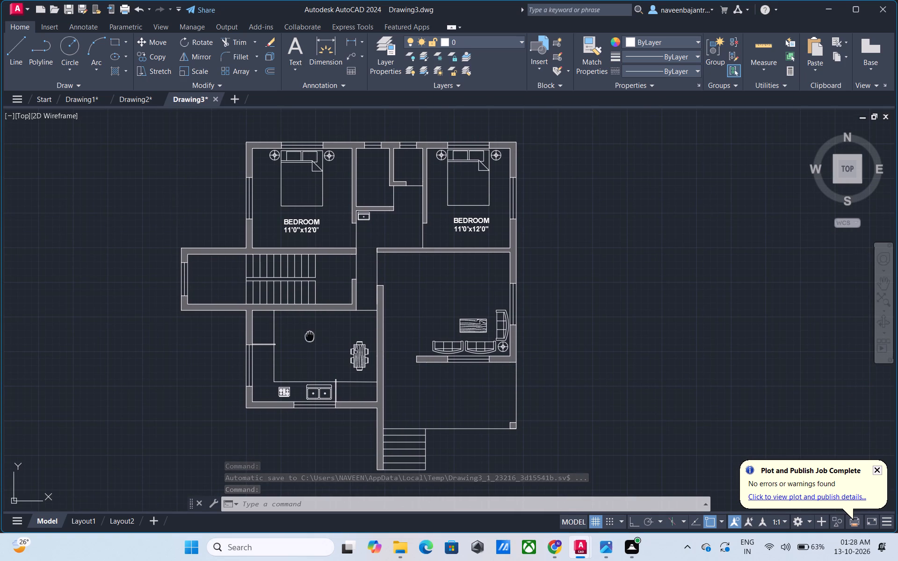
{"action": "middle_click_drag", "start_coordinate": [333, 340], "coordinate": [312, 345]}
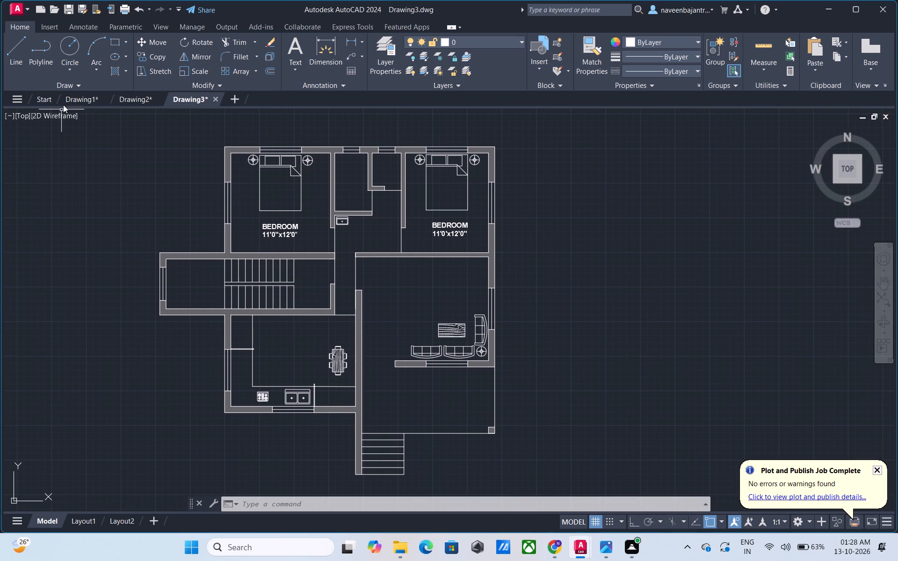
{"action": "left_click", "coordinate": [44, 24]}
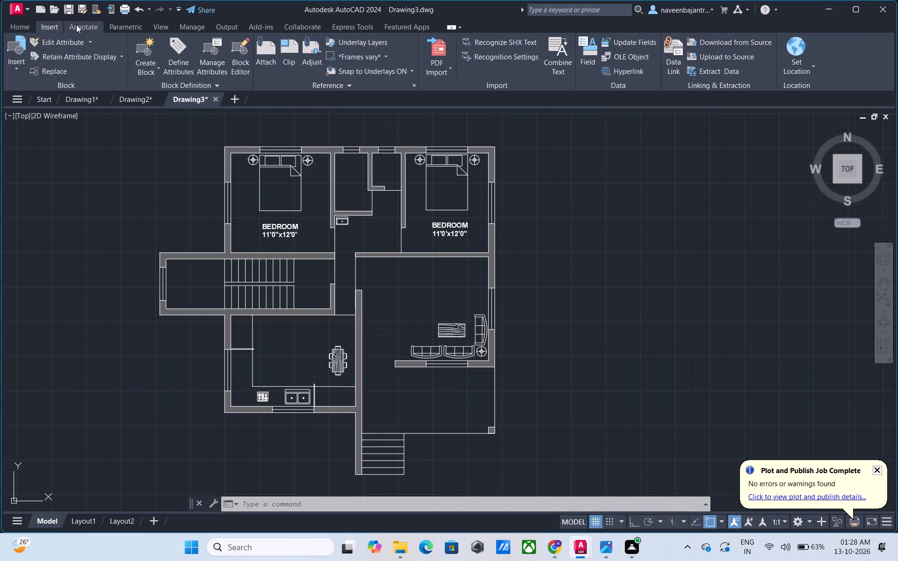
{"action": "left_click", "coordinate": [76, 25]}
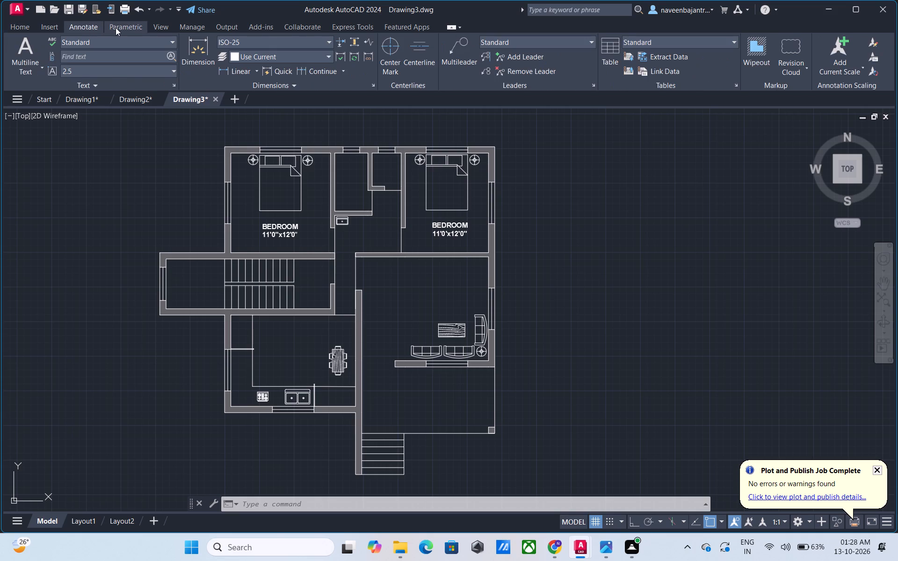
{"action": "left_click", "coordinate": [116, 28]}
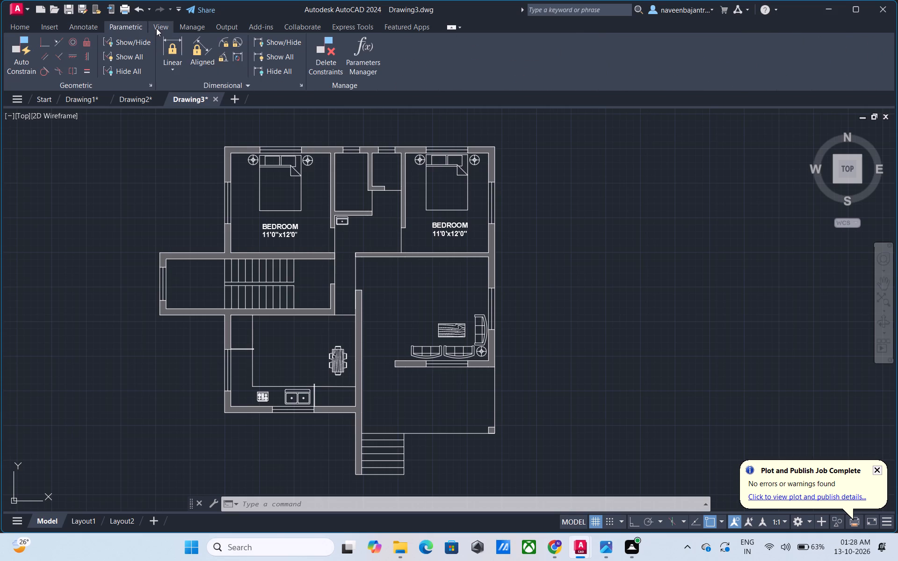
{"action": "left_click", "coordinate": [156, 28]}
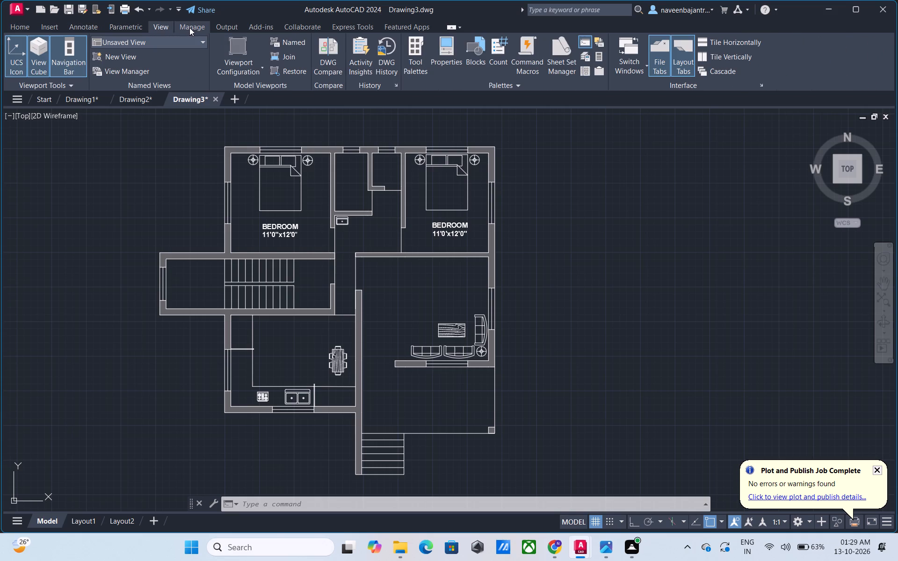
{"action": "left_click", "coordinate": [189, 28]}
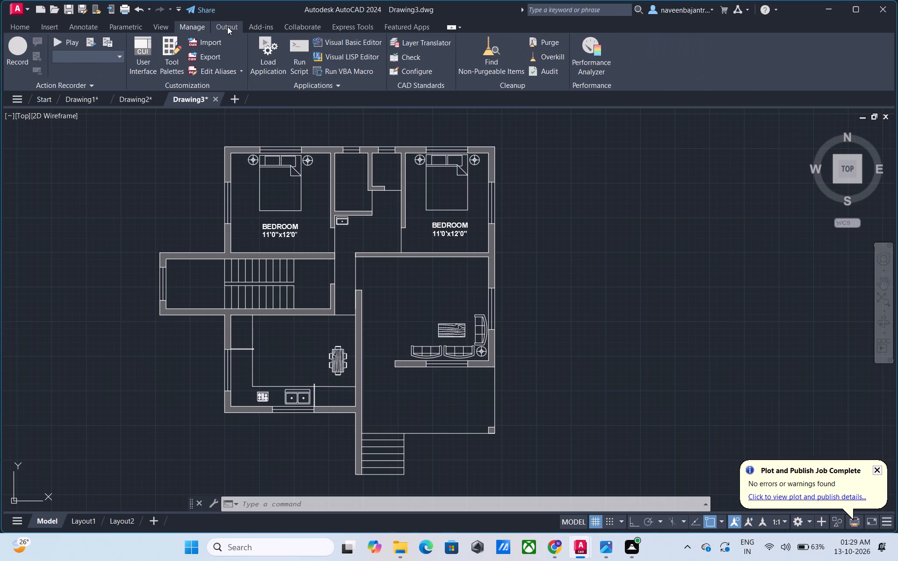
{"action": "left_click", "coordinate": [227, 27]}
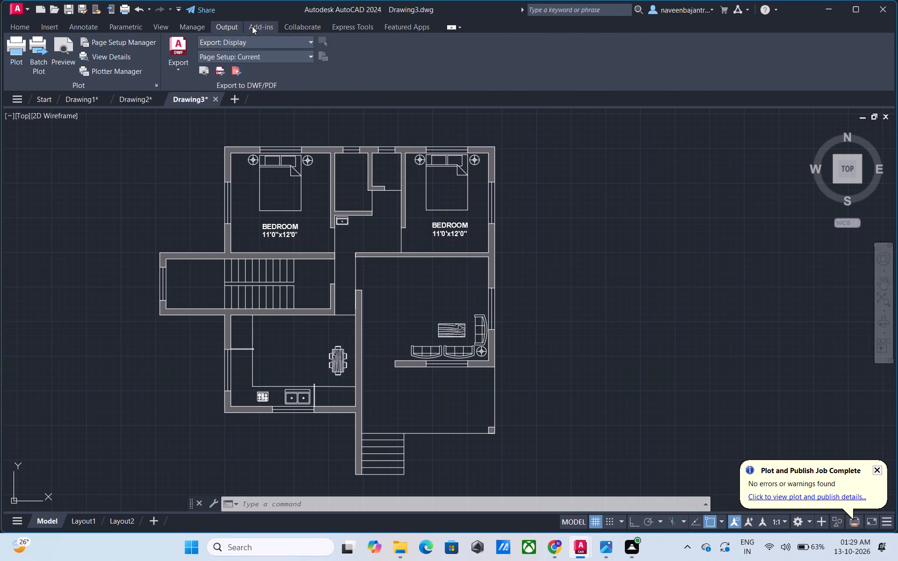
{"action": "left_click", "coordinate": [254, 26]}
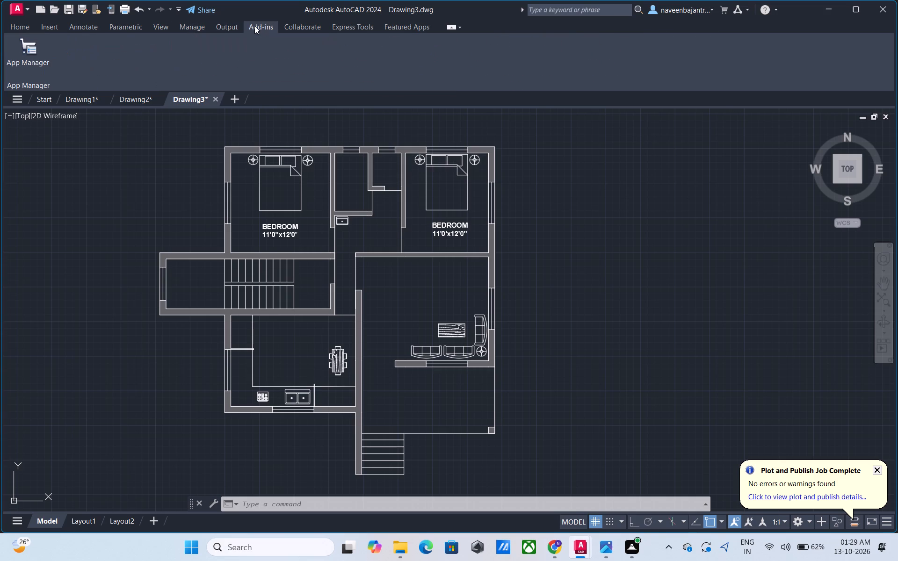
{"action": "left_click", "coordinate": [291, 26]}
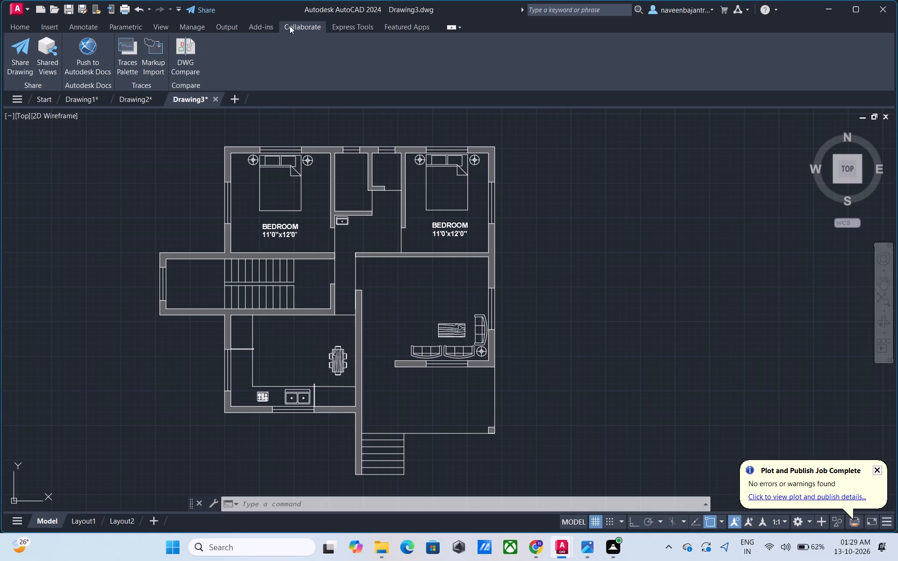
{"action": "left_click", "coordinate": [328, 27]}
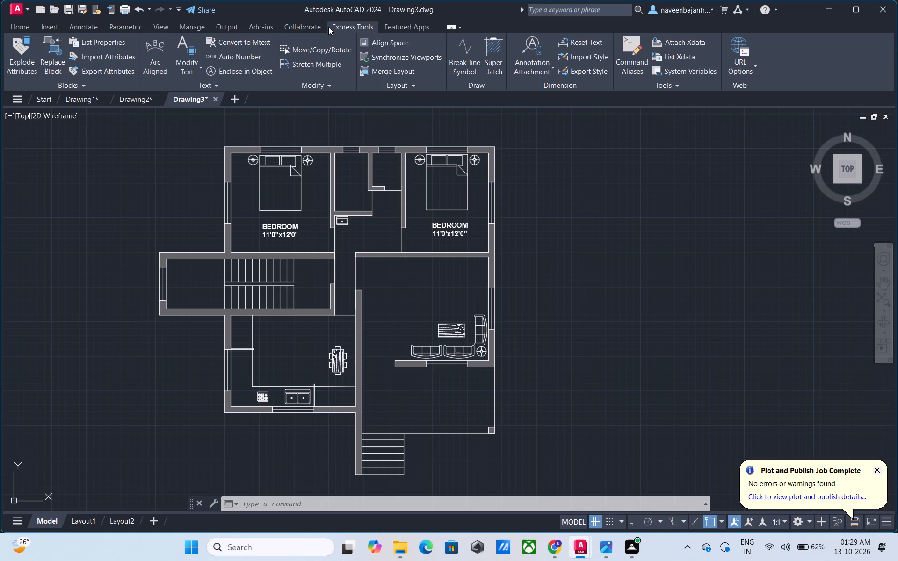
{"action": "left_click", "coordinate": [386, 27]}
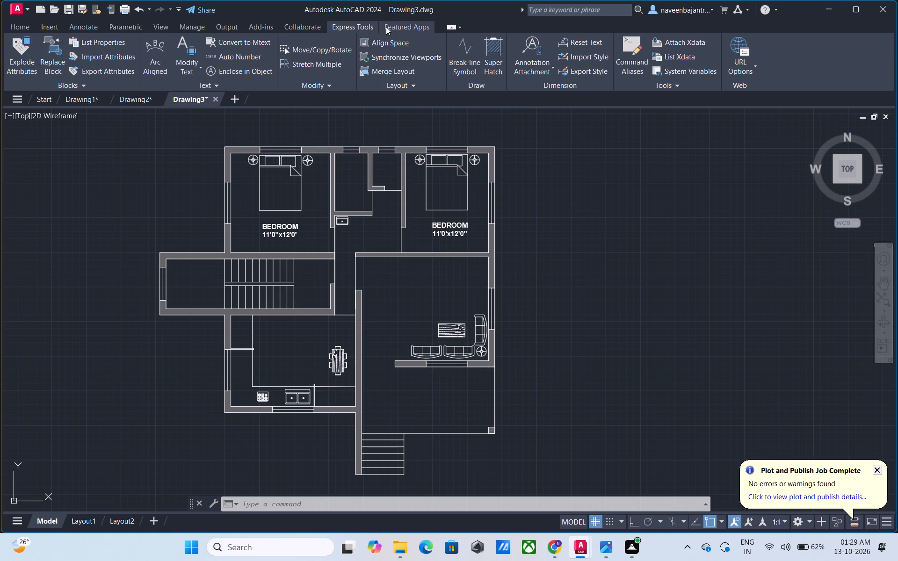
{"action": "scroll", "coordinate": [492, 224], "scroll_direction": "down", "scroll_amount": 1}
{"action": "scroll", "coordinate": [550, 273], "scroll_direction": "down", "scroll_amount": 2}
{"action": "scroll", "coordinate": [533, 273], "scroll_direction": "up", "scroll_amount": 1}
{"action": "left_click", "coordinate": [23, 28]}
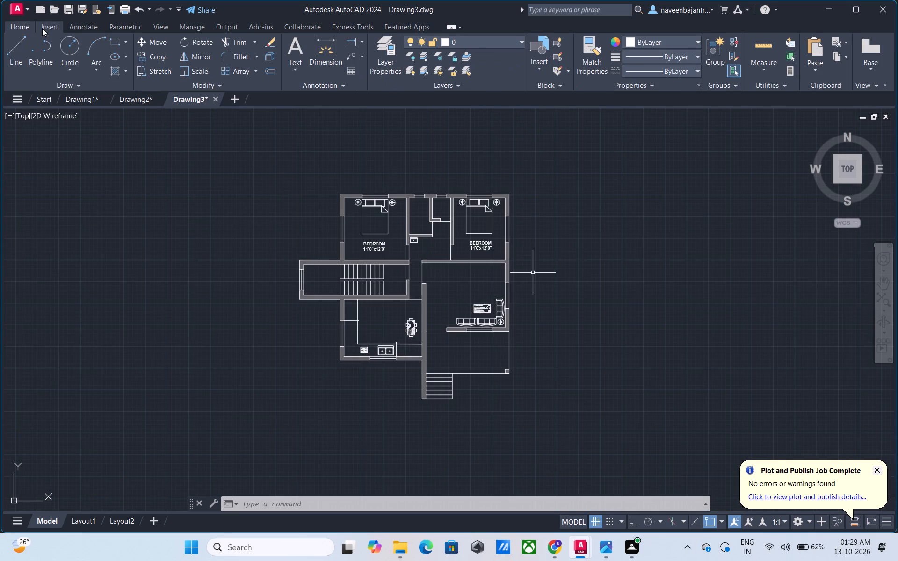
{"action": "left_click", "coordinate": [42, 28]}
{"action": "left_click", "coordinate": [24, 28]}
Draw vertical construction lines (XLINE) through both faces of the staircase's outer west wall and both faces of the kitchen's west wall.
{"action": "middle_click_drag", "start_coordinate": [206, 315], "coordinate": [174, 279]}
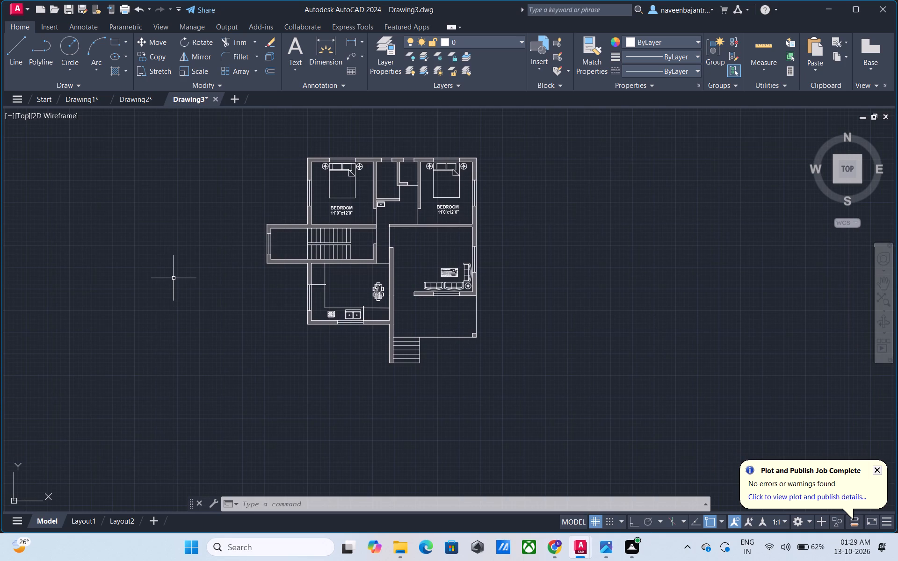
{"action": "key", "text": "Escape"}
{"action": "key", "text": "x"}
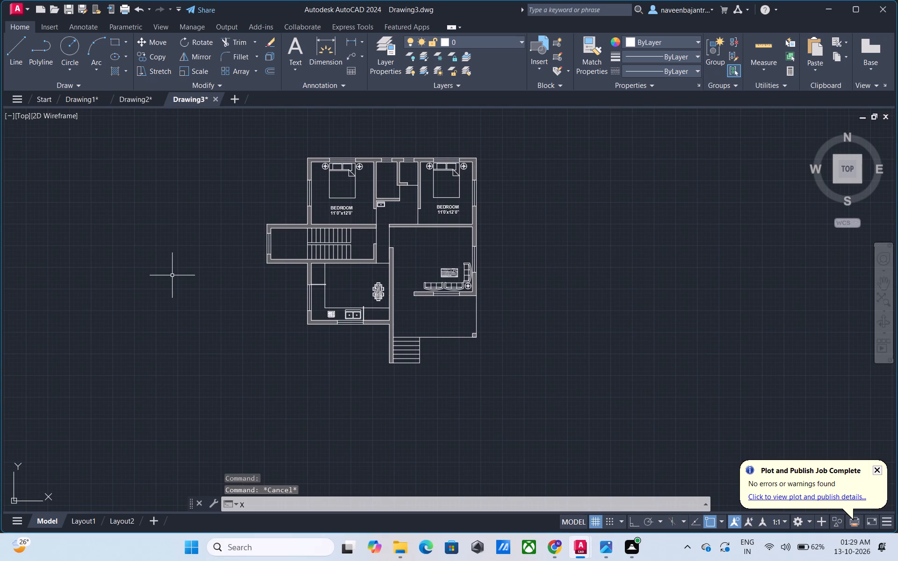
{"action": "type", "text": "L"}
{"action": "key", "text": "space"}
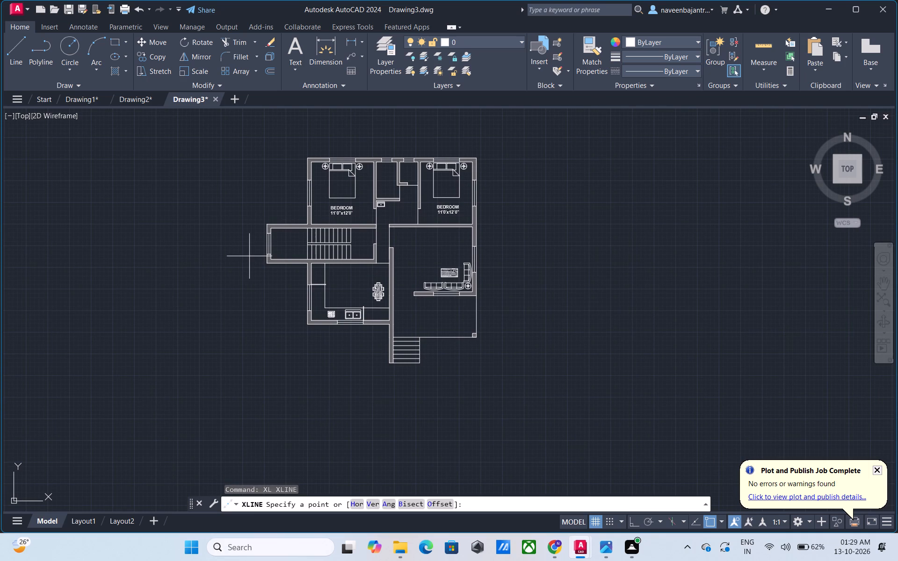
{"action": "type", "text": "V"}
{"action": "key", "text": "space"}
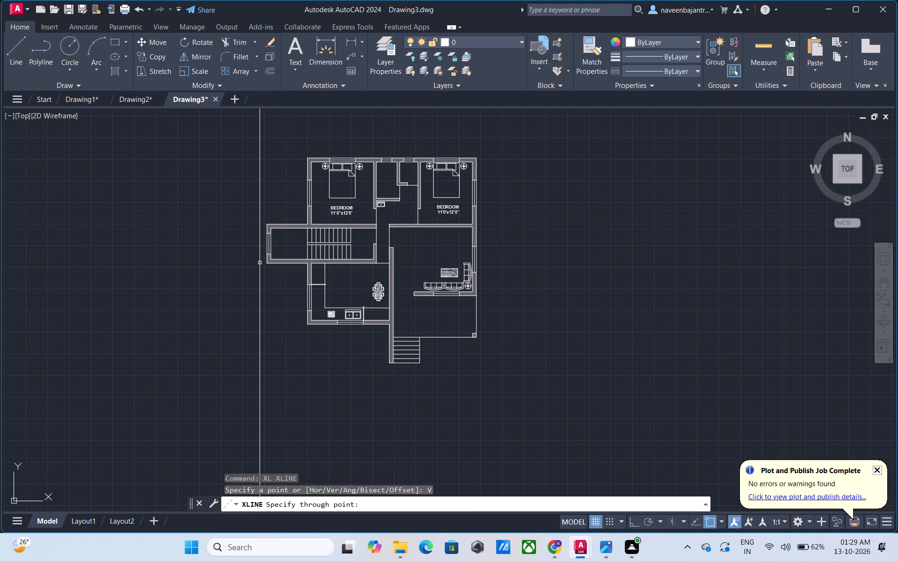
{"action": "scroll", "coordinate": [261, 260], "scroll_direction": "up", "scroll_amount": 4}
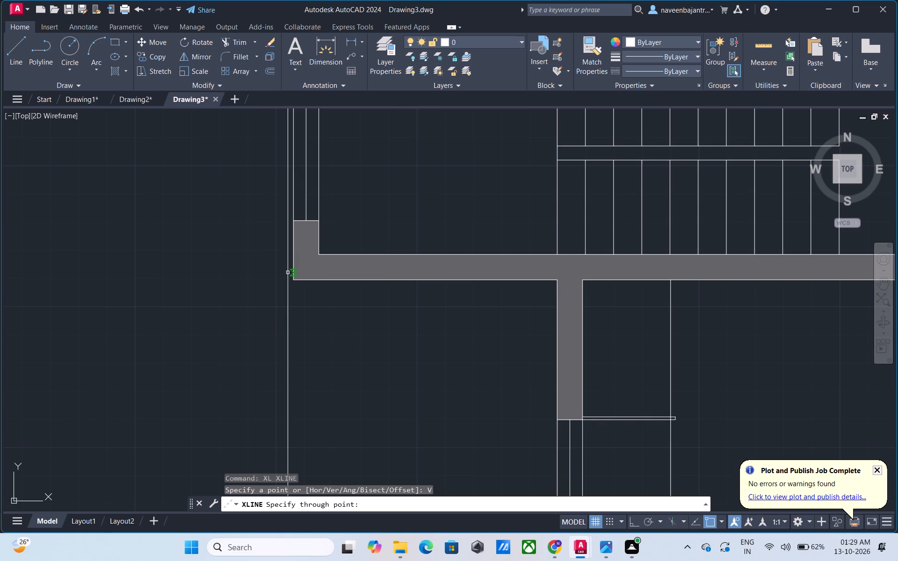
{"action": "left_click", "coordinate": [291, 280]}
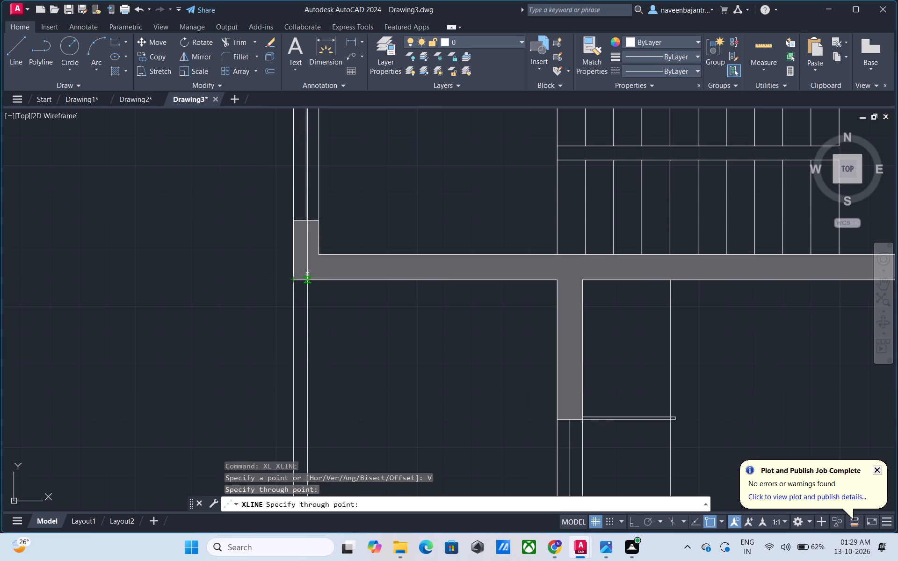
{"action": "left_click", "coordinate": [318, 255]}
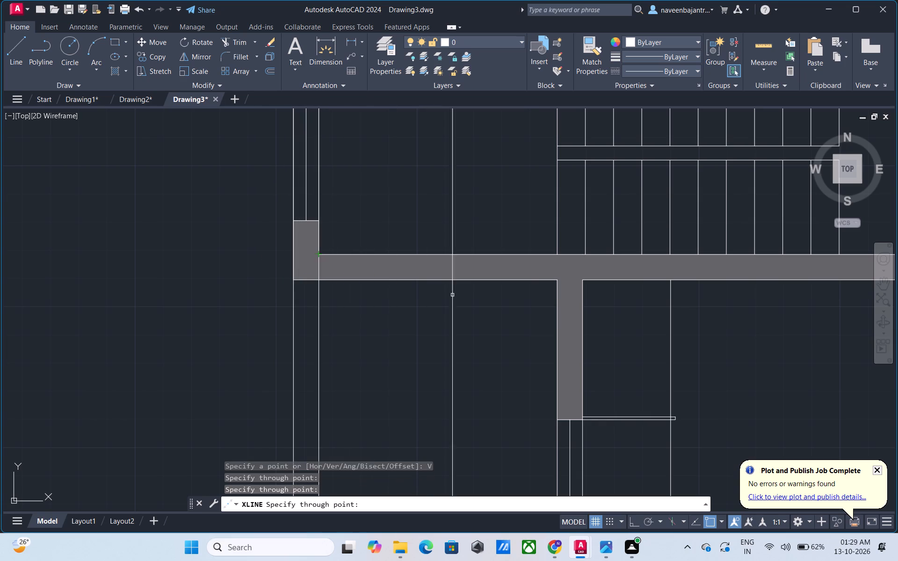
{"action": "left_click", "coordinate": [554, 282]}
{"action": "scroll", "coordinate": [554, 282], "scroll_direction": "down", "scroll_amount": 2}
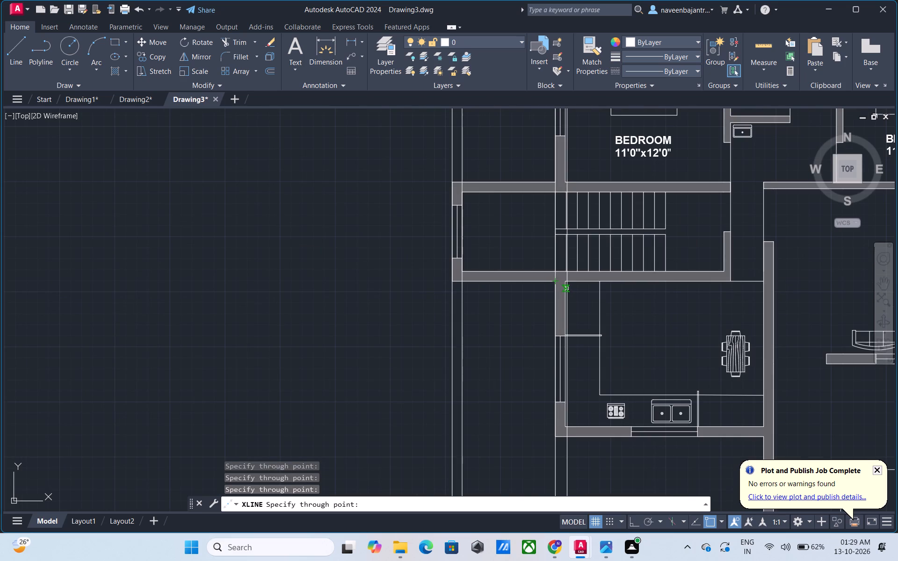
{"action": "left_click", "coordinate": [565, 284]}
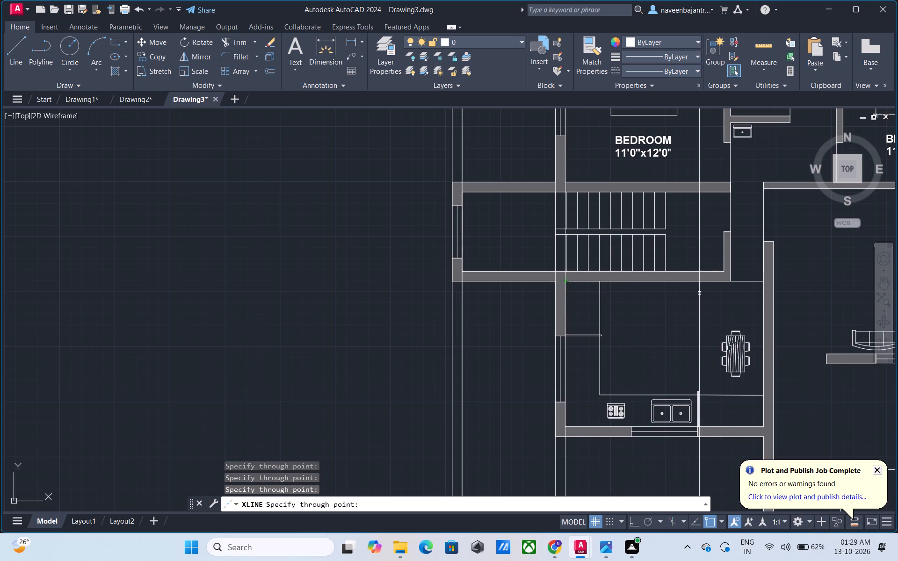
Add vertical construction lines through both faces of the staircase's east wall and both faces of the wall between kitchen and living area.
{"action": "middle_click_drag", "start_coordinate": [710, 292], "coordinate": [493, 318]}
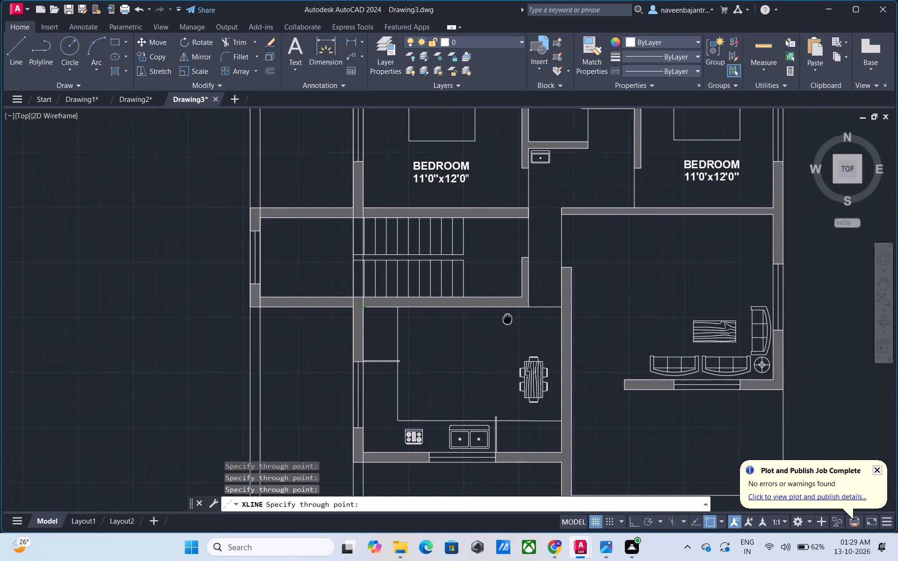
{"action": "middle_click_drag", "start_coordinate": [493, 318], "coordinate": [463, 320]}
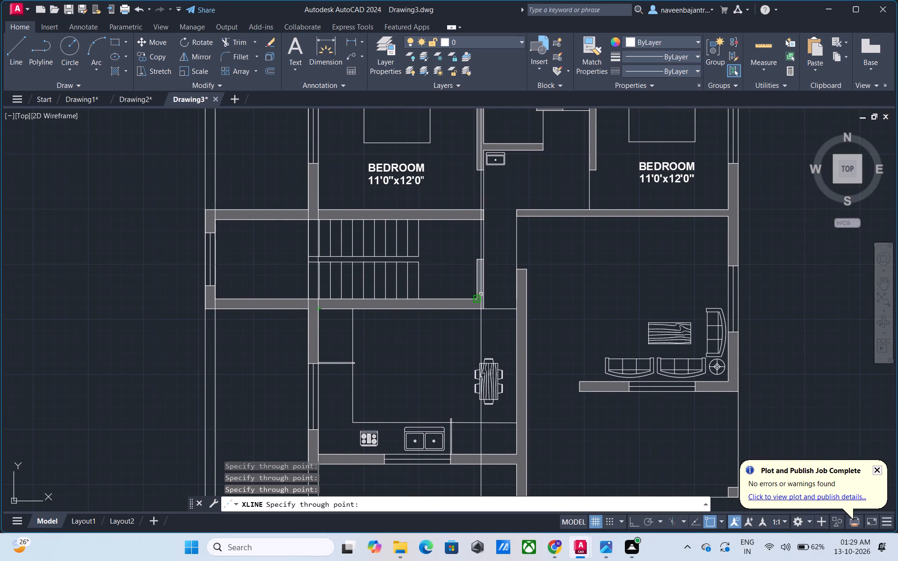
{"action": "left_click", "coordinate": [476, 298]}
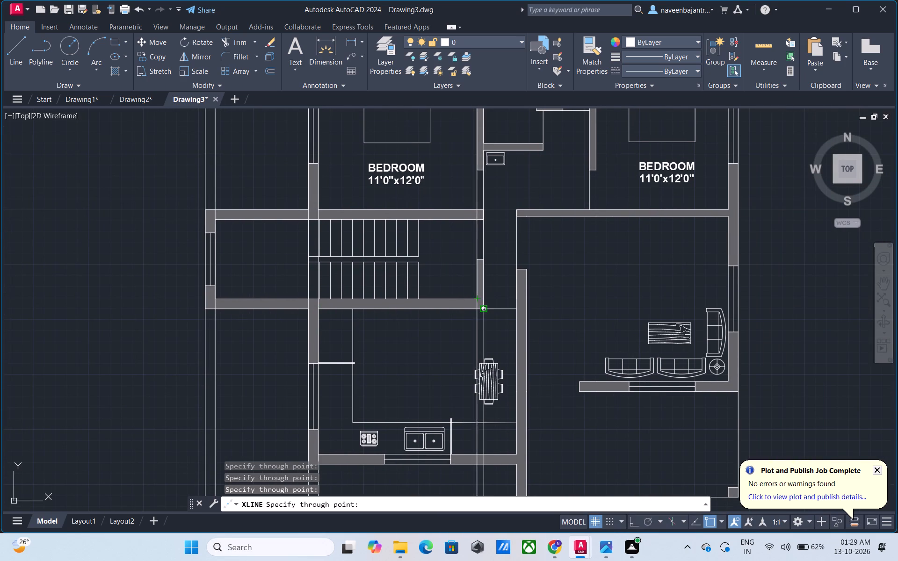
{"action": "left_click", "coordinate": [486, 307]}
{"action": "left_click", "coordinate": [514, 307]}
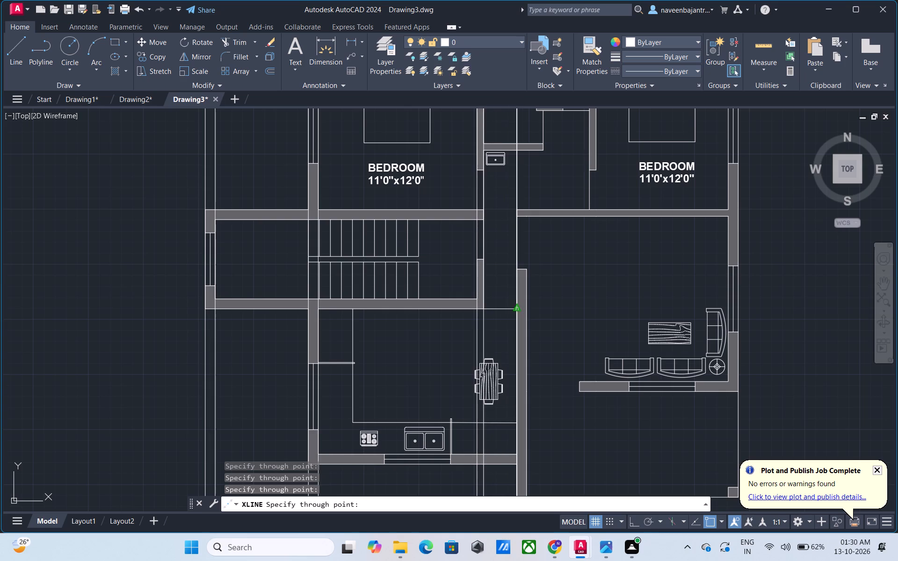
{"action": "left_click", "coordinate": [525, 307]}
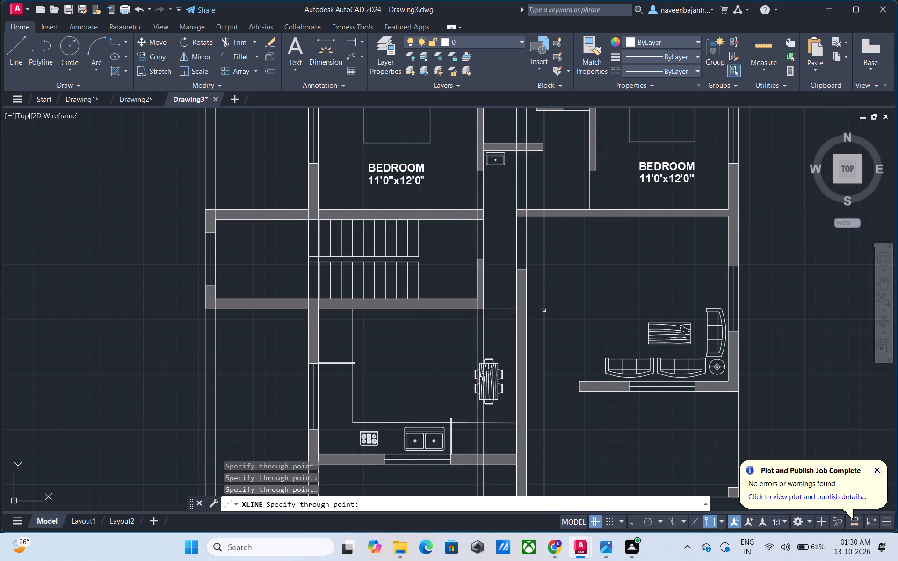
Add vertical construction lines through the washbasin wall's free end, the living room front wall's end, and both faces of the second bedroom's west and east walls.
{"action": "left_click", "coordinate": [543, 152]}
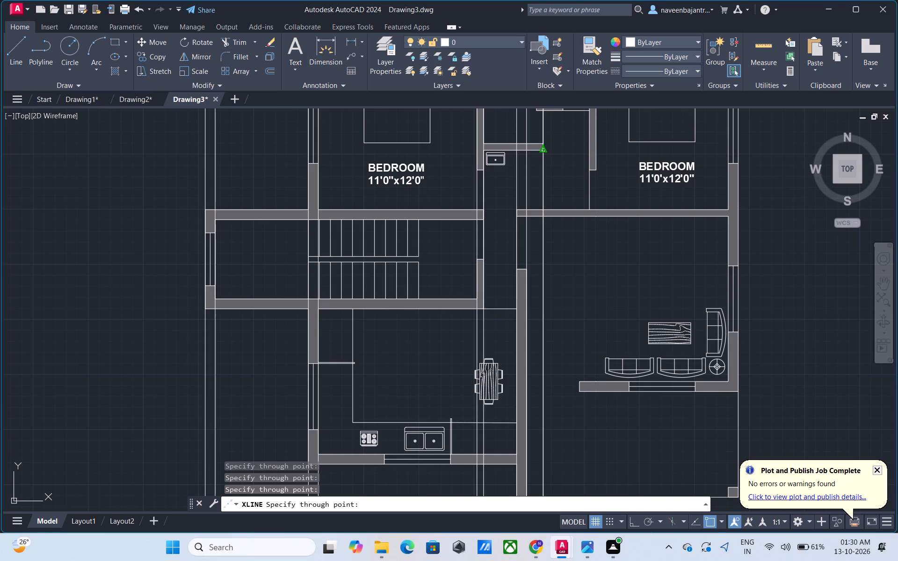
{"action": "left_click", "coordinate": [590, 168]}
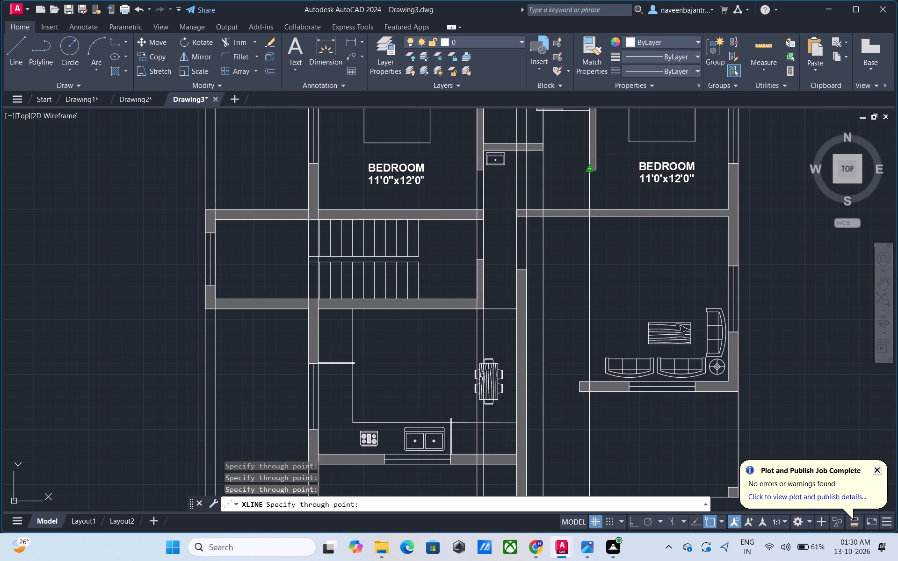
{"action": "left_click", "coordinate": [579, 380]}
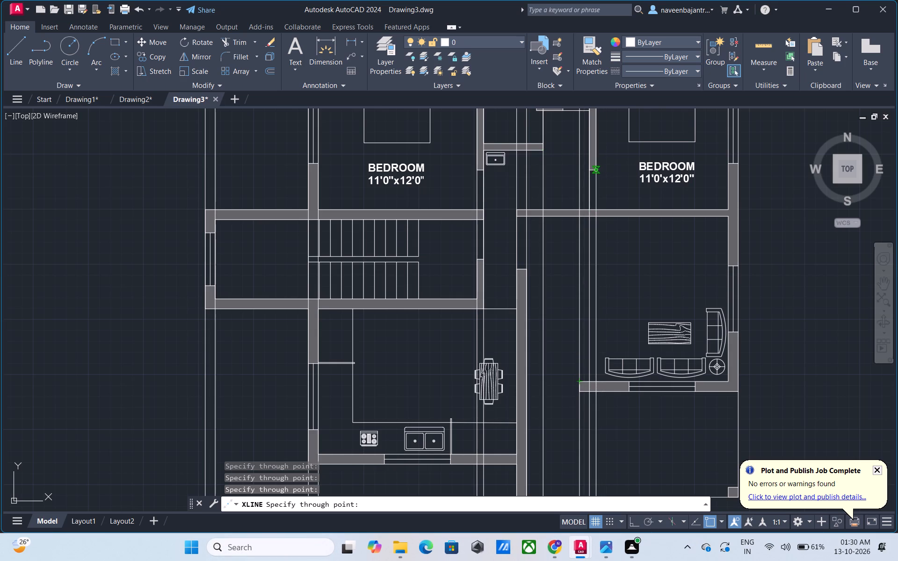
{"action": "left_click", "coordinate": [595, 169]}
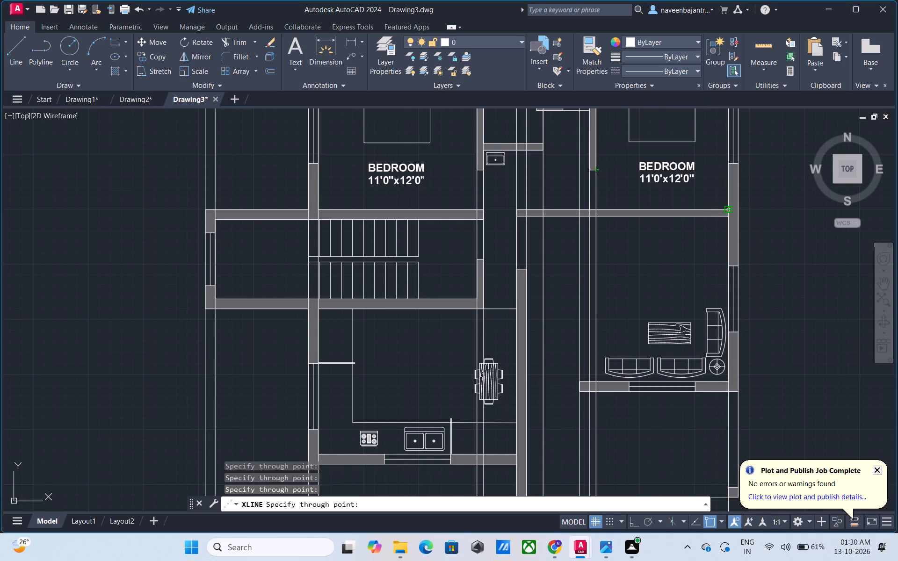
{"action": "left_click", "coordinate": [727, 209]}
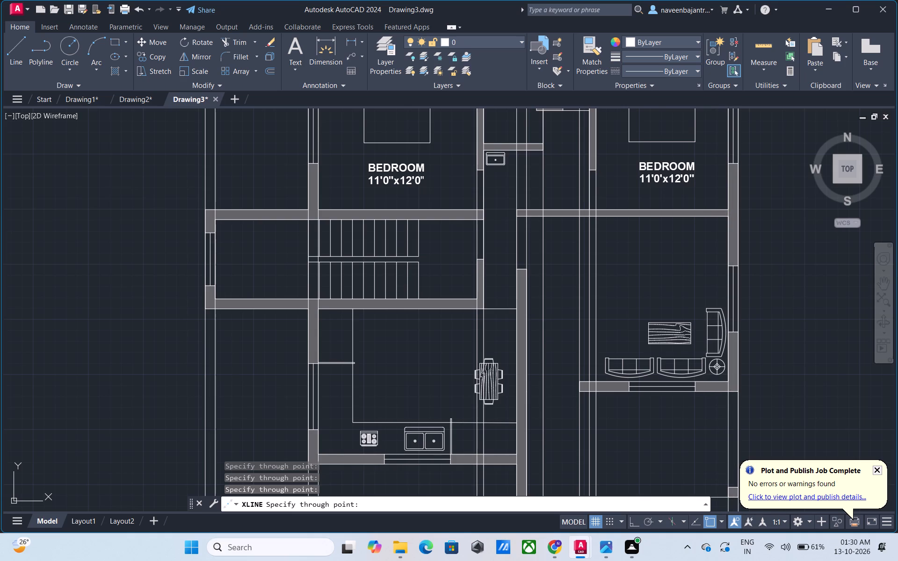
{"action": "left_click", "coordinate": [740, 211]}
{"action": "key", "text": "Escape"}
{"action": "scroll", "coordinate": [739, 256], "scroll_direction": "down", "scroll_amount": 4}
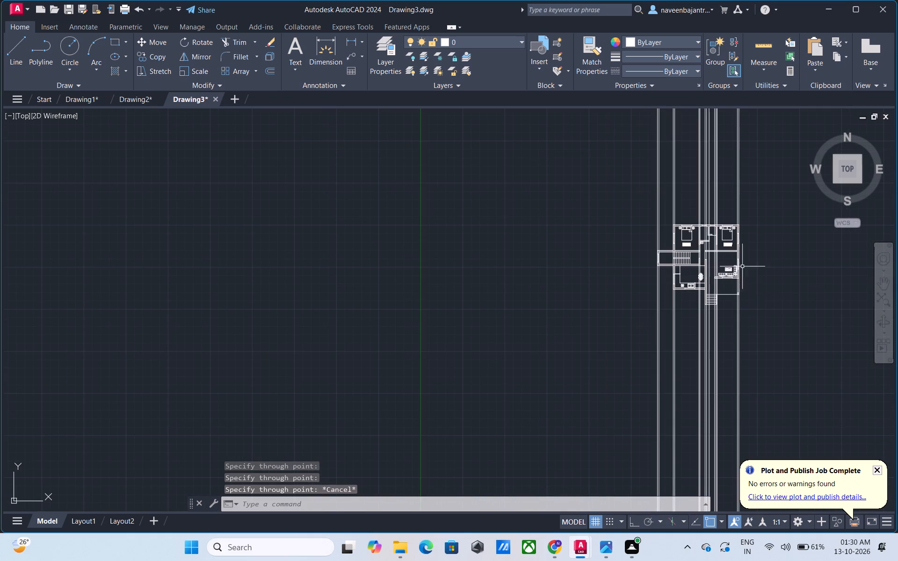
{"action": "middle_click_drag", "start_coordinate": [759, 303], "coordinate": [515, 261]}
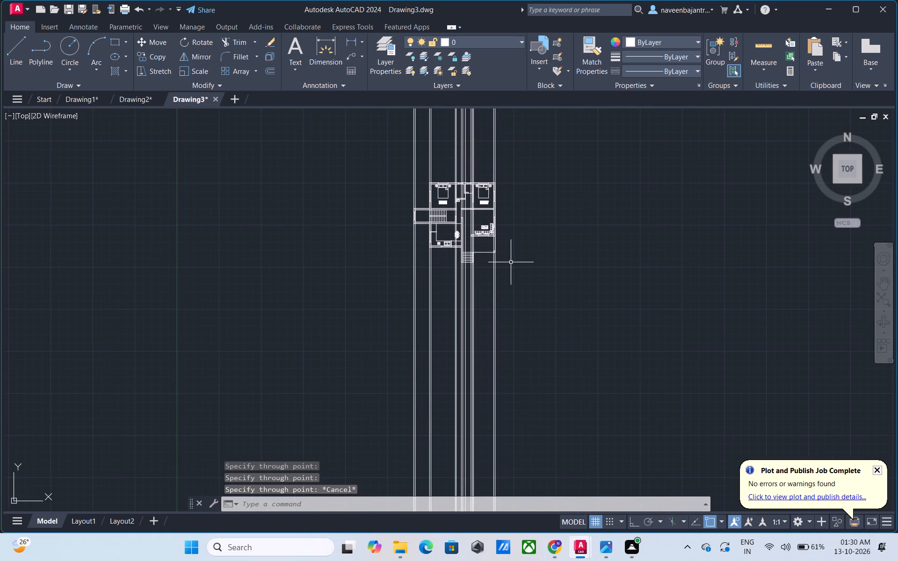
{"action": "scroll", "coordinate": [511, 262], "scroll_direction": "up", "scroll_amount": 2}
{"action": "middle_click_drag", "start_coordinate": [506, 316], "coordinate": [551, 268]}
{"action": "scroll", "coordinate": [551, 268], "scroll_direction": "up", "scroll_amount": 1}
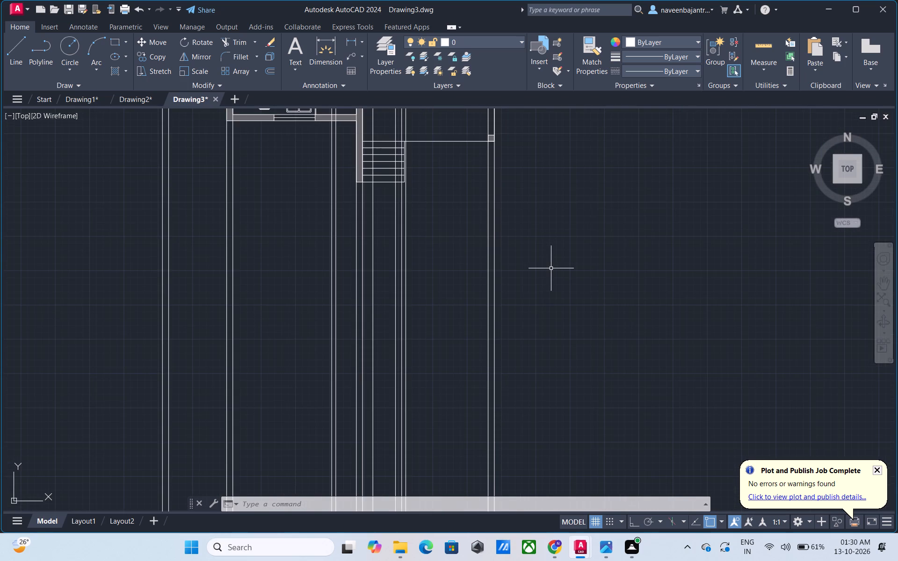
Examine the floor plan together with its vertical construction lines, as a whole and around the living room and second bedroom.
{"action": "middle_click_drag", "start_coordinate": [551, 268], "coordinate": [611, 313]}
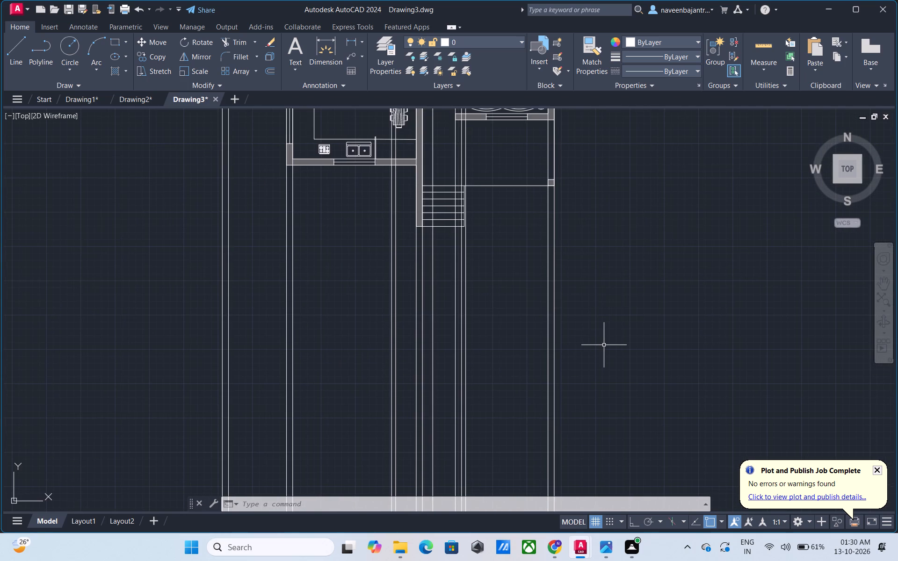
{"action": "scroll", "coordinate": [604, 345], "scroll_direction": "down", "scroll_amount": 3}
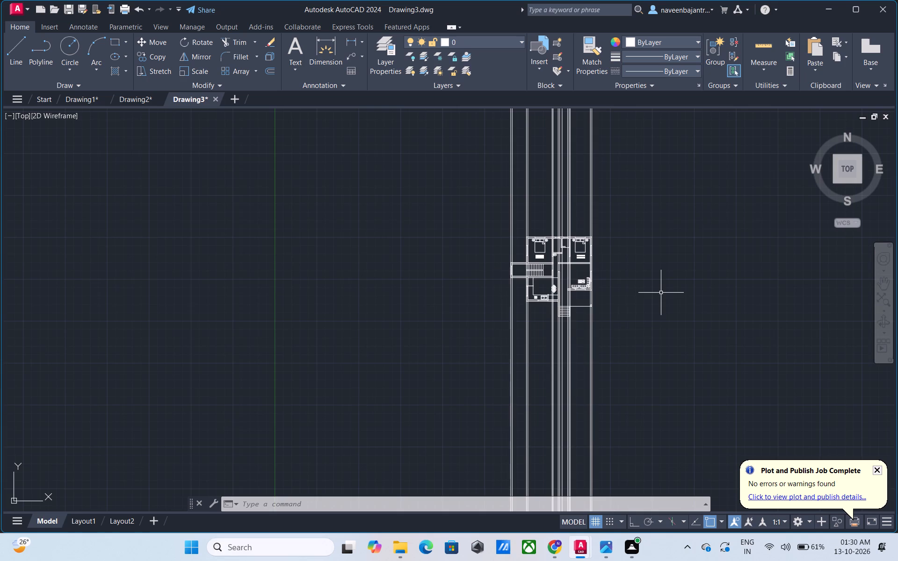
{"action": "scroll", "coordinate": [660, 292], "scroll_direction": "down", "scroll_amount": 5}
{"action": "scroll", "coordinate": [660, 292], "scroll_direction": "up", "scroll_amount": 2}
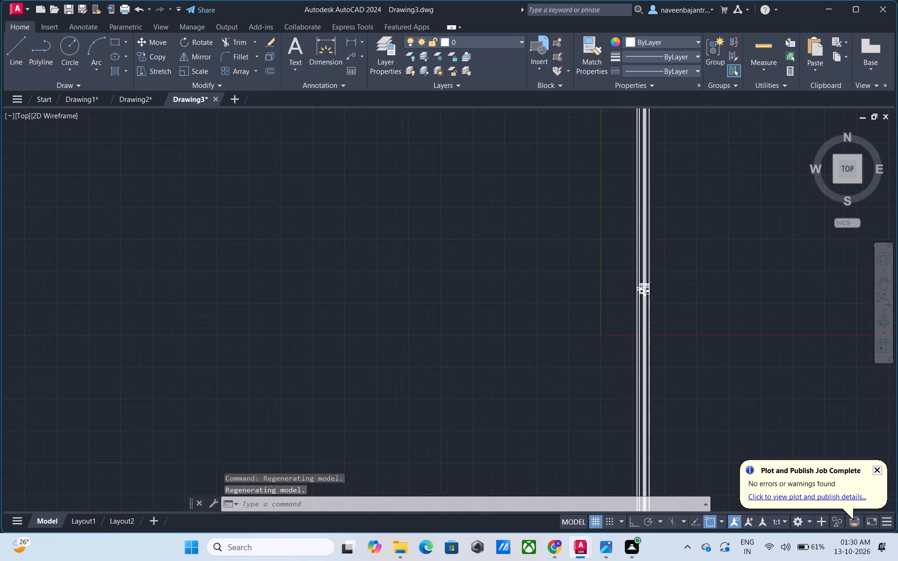
{"action": "scroll", "coordinate": [660, 292], "scroll_direction": "up", "scroll_amount": 5}
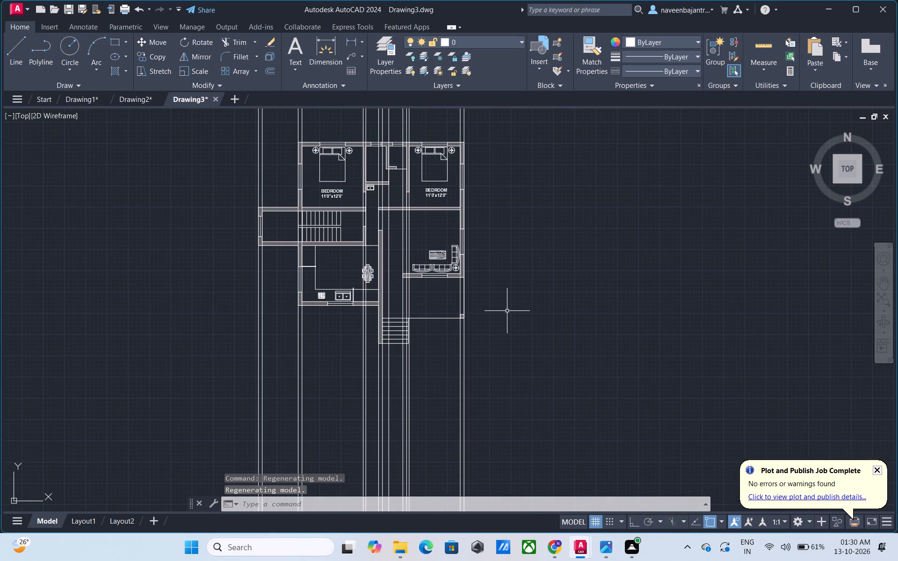
{"action": "middle_click_drag", "start_coordinate": [532, 308], "coordinate": [568, 307]}
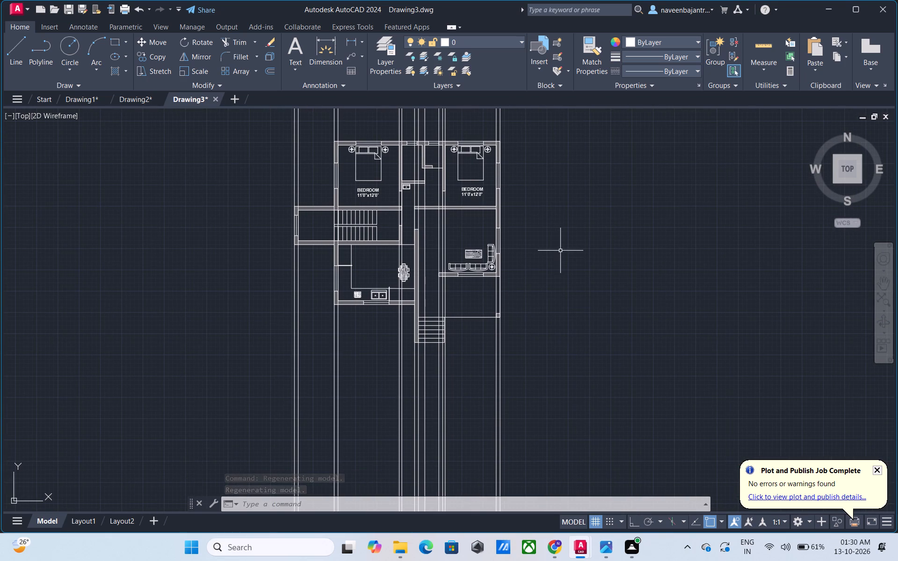
{"action": "middle_click_drag", "start_coordinate": [560, 251], "coordinate": [571, 342]}
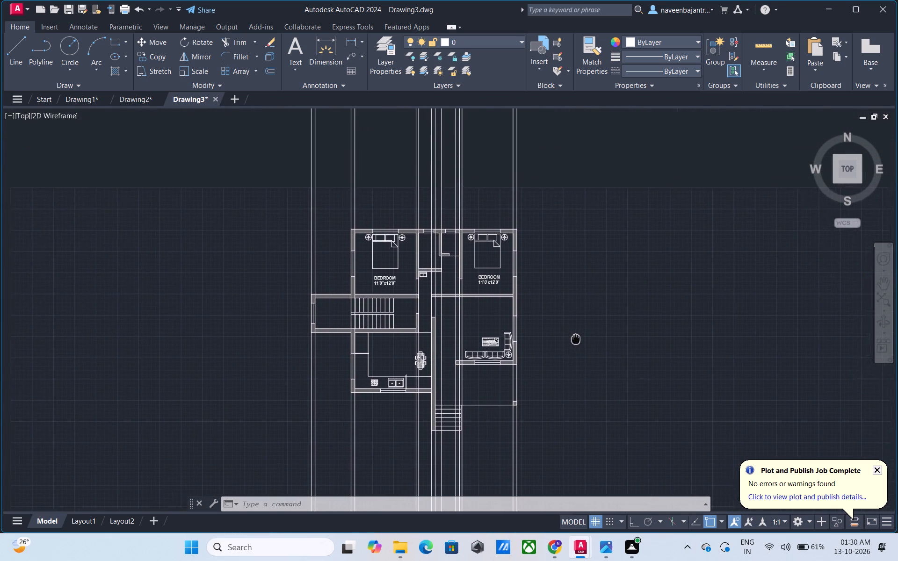
{"action": "middle_click_drag", "start_coordinate": [571, 342], "coordinate": [493, 367]}
{"action": "scroll", "coordinate": [490, 360], "scroll_direction": "up", "scroll_amount": 2}
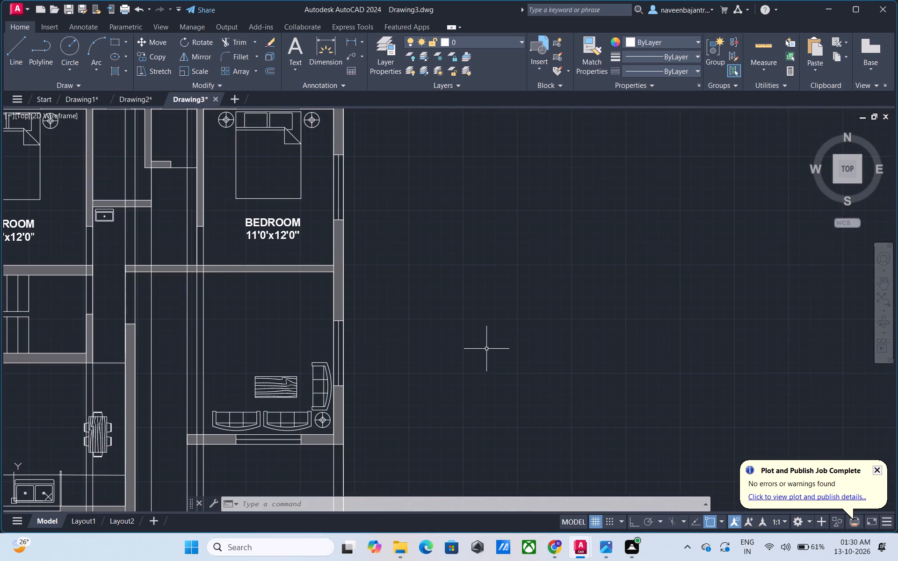
{"action": "scroll", "coordinate": [474, 327], "scroll_direction": "down", "scroll_amount": 1}
{"action": "key", "text": "Escape"}
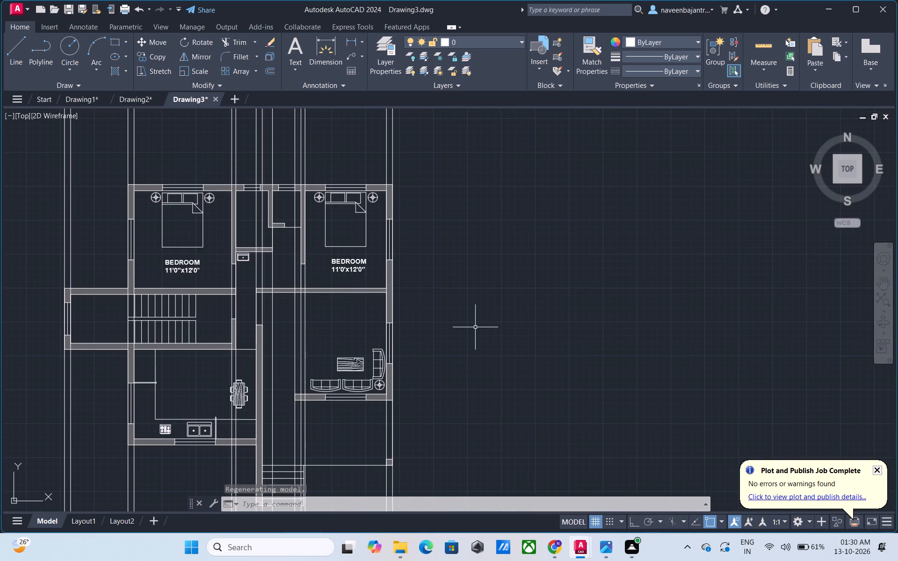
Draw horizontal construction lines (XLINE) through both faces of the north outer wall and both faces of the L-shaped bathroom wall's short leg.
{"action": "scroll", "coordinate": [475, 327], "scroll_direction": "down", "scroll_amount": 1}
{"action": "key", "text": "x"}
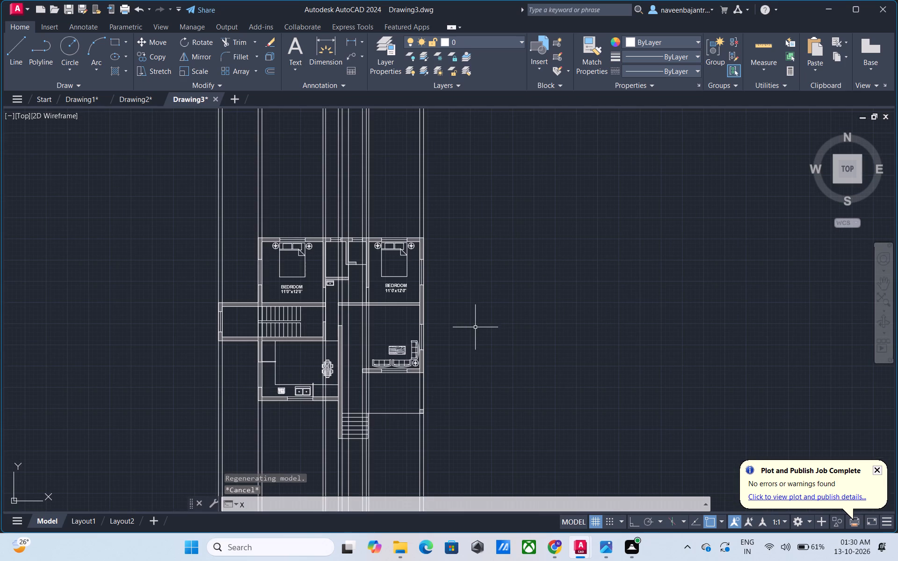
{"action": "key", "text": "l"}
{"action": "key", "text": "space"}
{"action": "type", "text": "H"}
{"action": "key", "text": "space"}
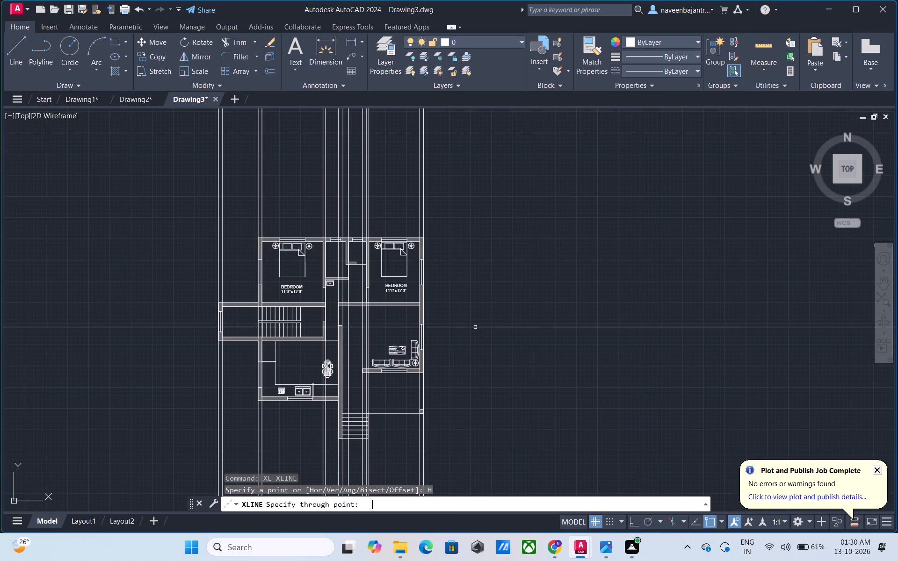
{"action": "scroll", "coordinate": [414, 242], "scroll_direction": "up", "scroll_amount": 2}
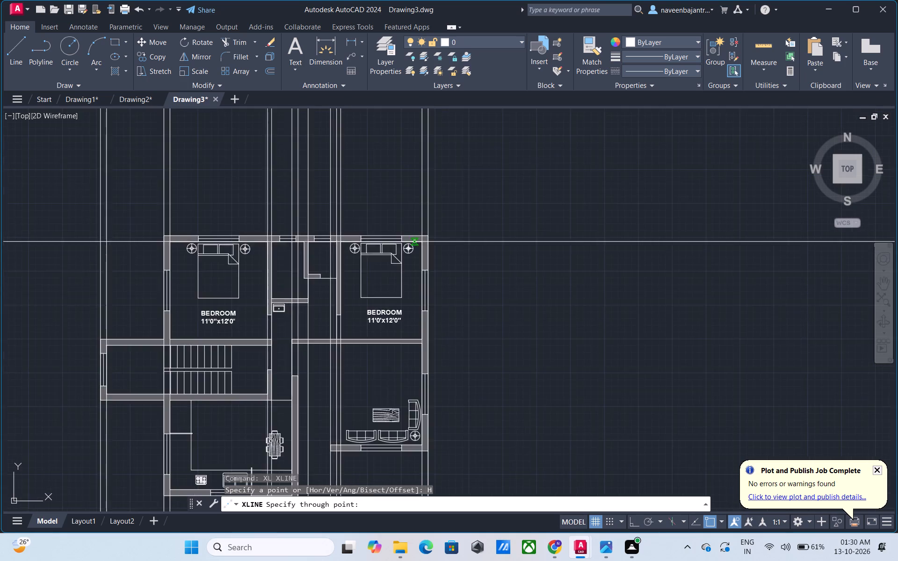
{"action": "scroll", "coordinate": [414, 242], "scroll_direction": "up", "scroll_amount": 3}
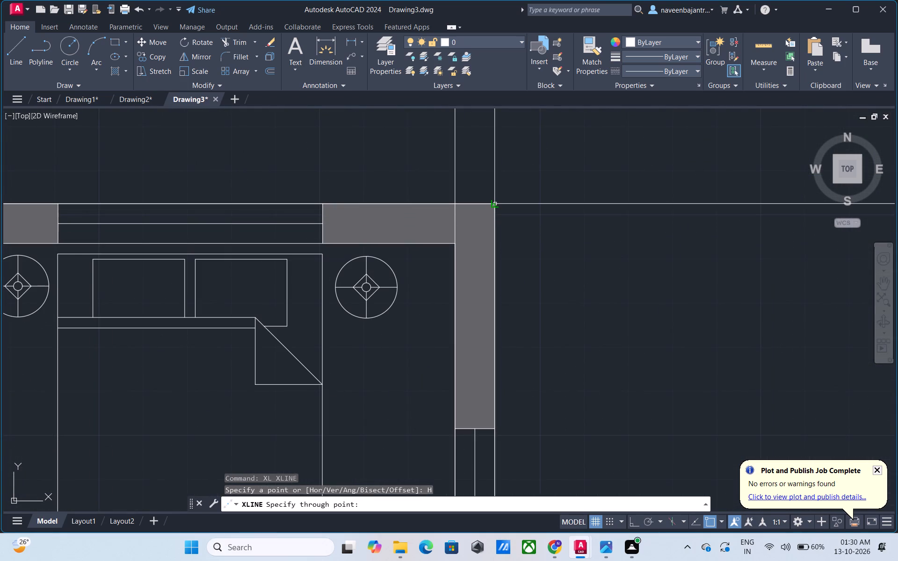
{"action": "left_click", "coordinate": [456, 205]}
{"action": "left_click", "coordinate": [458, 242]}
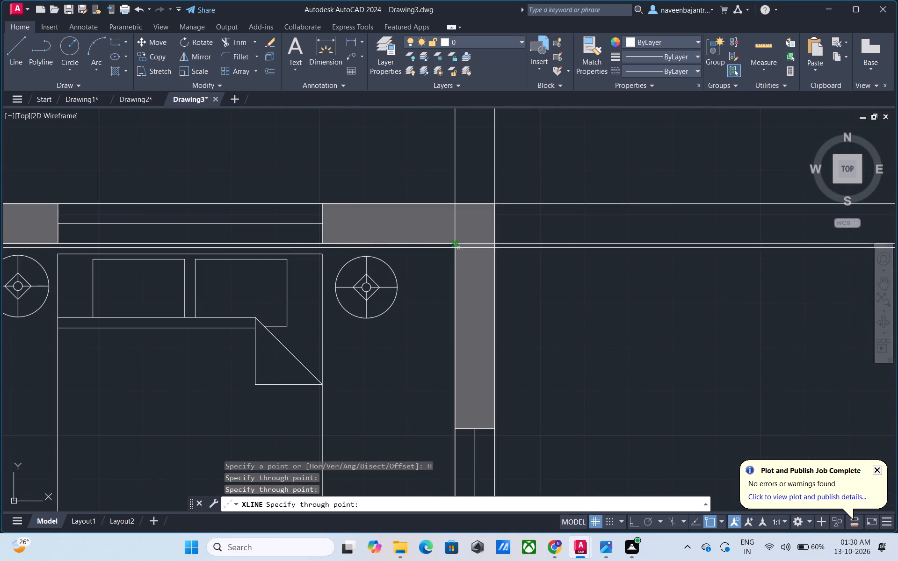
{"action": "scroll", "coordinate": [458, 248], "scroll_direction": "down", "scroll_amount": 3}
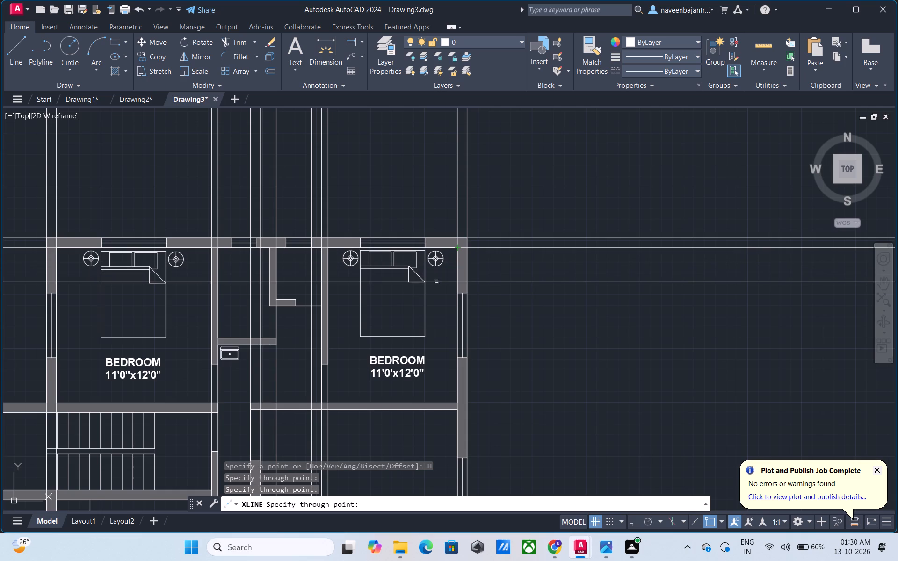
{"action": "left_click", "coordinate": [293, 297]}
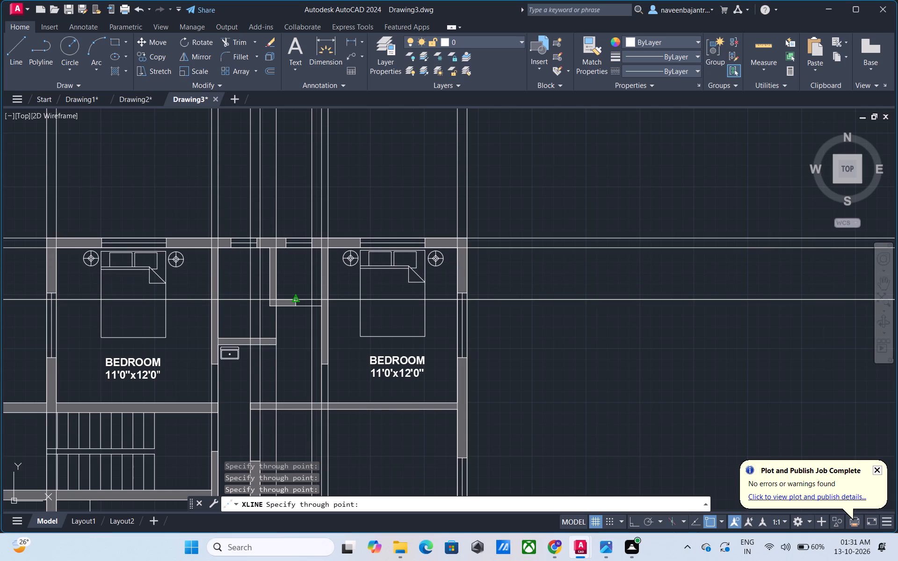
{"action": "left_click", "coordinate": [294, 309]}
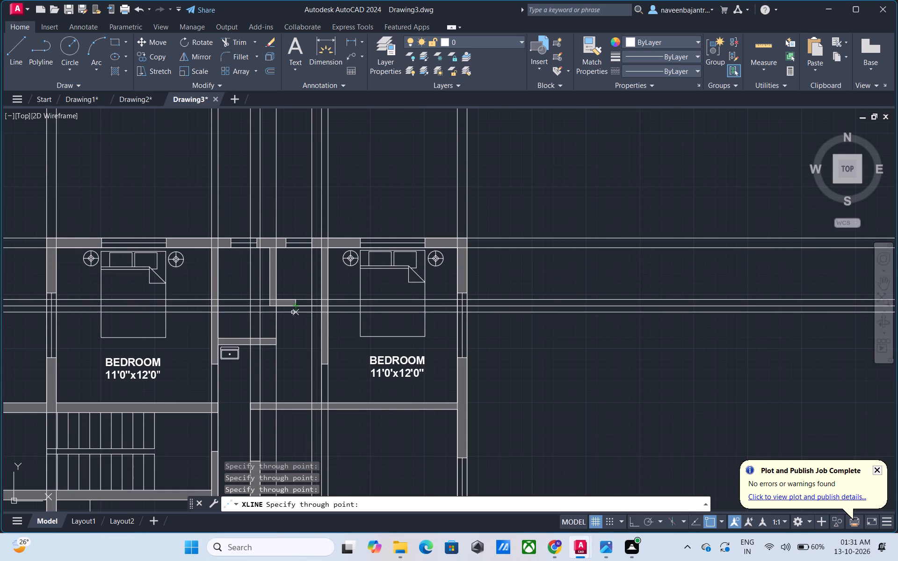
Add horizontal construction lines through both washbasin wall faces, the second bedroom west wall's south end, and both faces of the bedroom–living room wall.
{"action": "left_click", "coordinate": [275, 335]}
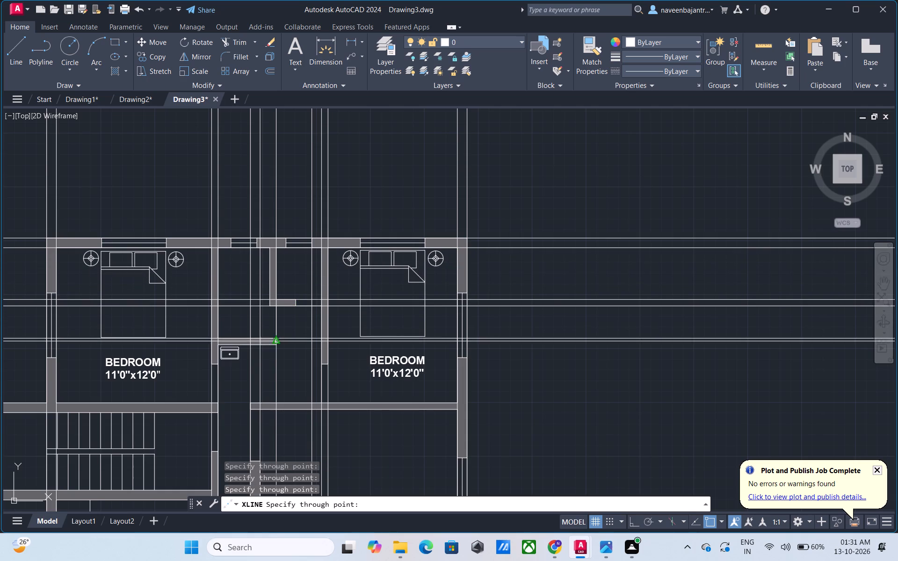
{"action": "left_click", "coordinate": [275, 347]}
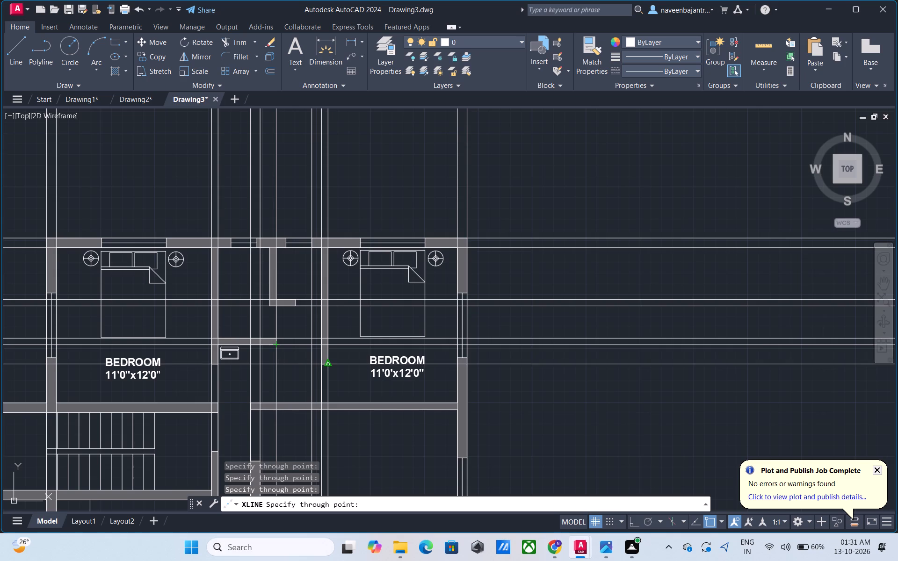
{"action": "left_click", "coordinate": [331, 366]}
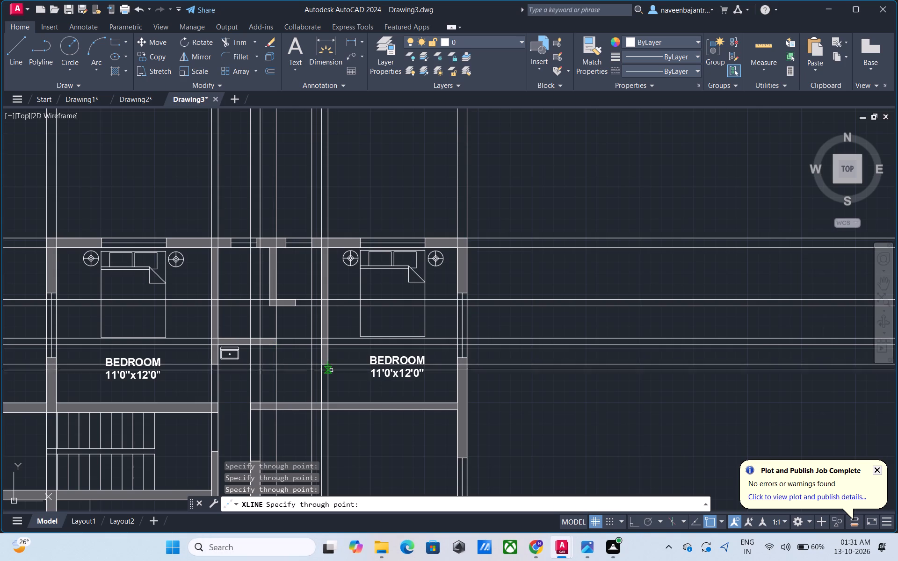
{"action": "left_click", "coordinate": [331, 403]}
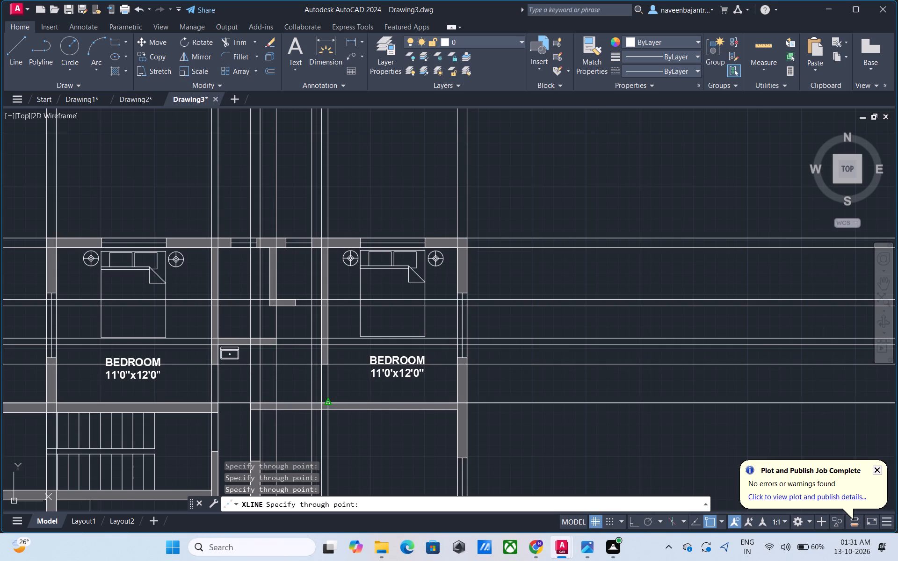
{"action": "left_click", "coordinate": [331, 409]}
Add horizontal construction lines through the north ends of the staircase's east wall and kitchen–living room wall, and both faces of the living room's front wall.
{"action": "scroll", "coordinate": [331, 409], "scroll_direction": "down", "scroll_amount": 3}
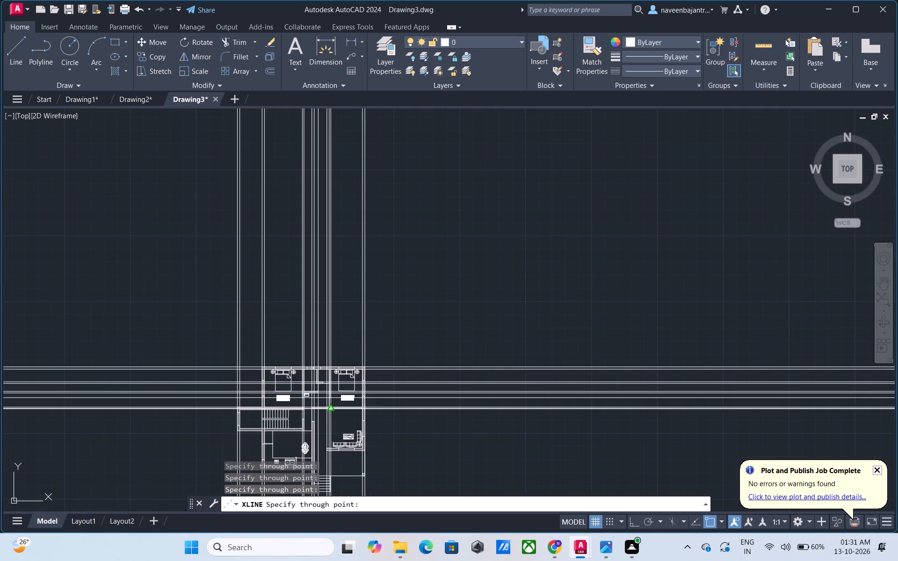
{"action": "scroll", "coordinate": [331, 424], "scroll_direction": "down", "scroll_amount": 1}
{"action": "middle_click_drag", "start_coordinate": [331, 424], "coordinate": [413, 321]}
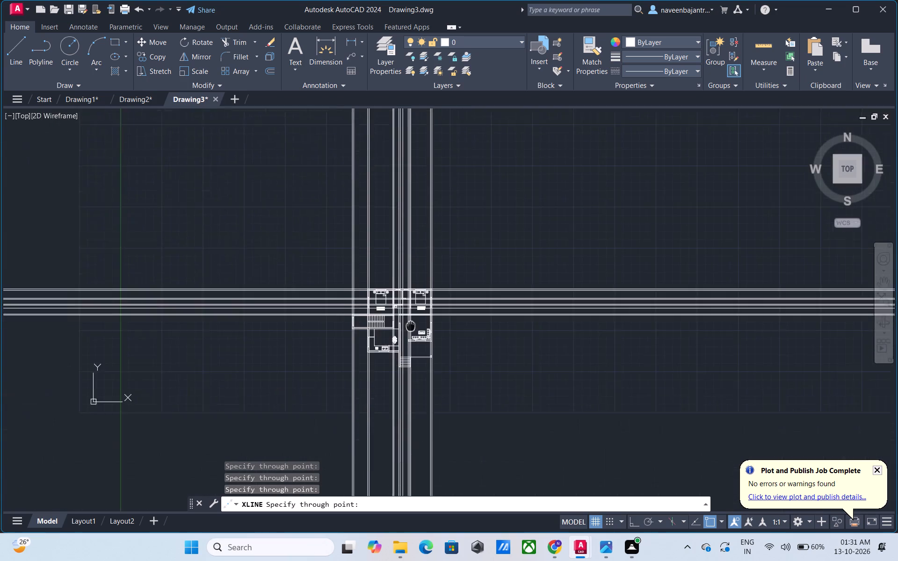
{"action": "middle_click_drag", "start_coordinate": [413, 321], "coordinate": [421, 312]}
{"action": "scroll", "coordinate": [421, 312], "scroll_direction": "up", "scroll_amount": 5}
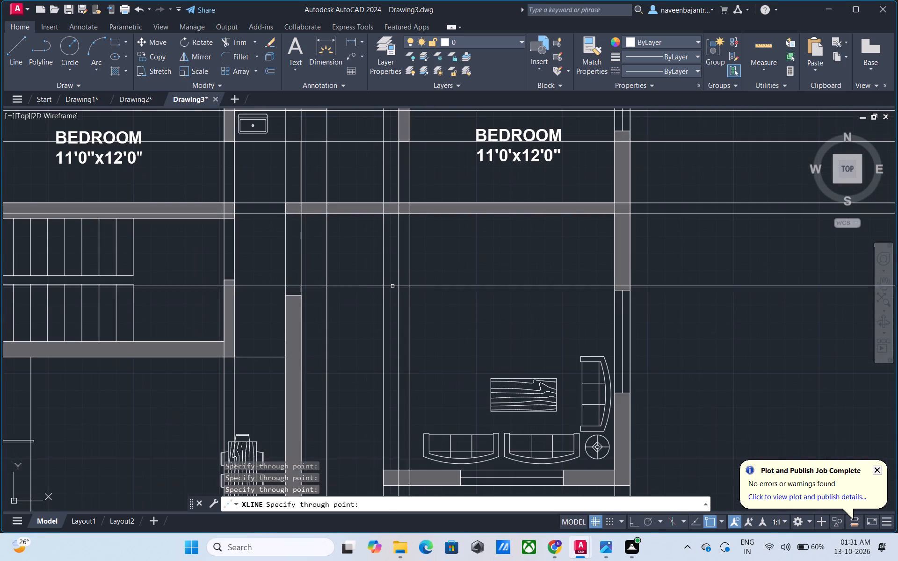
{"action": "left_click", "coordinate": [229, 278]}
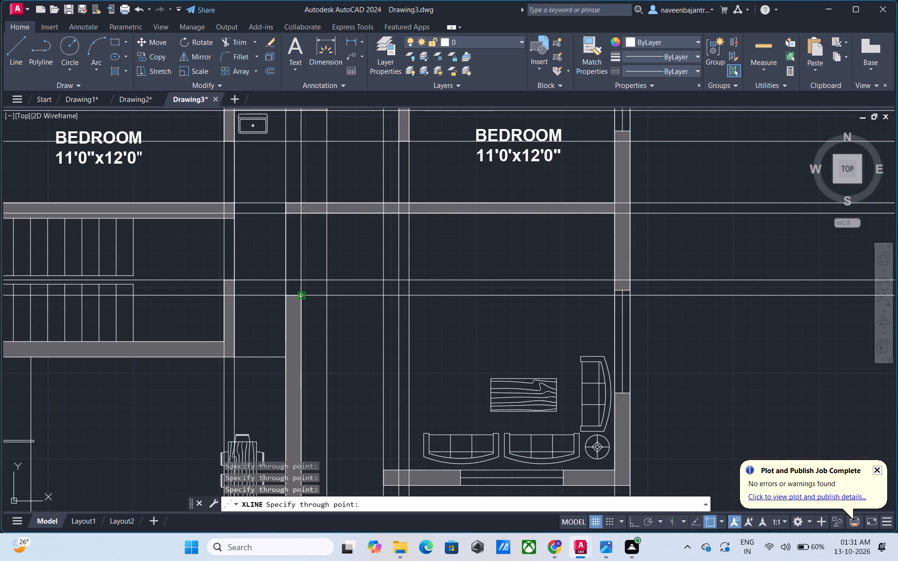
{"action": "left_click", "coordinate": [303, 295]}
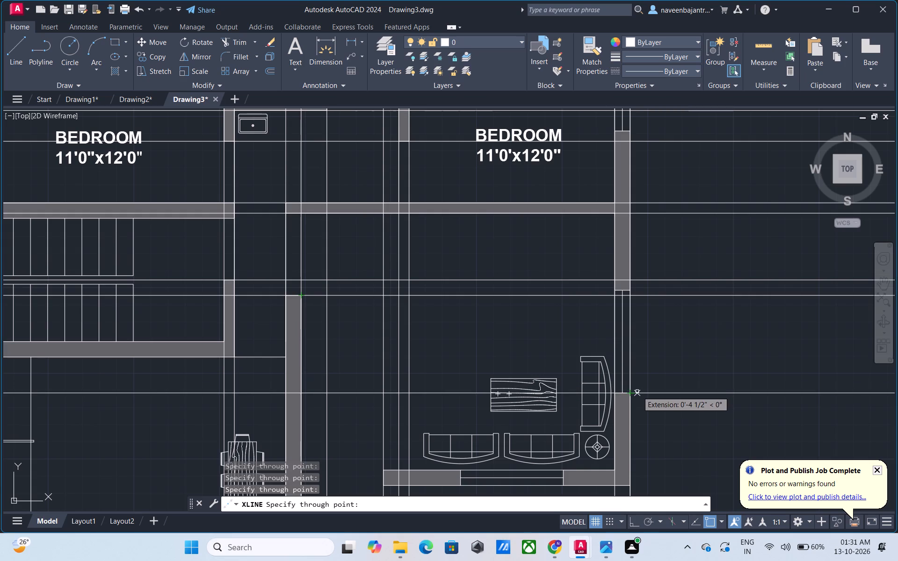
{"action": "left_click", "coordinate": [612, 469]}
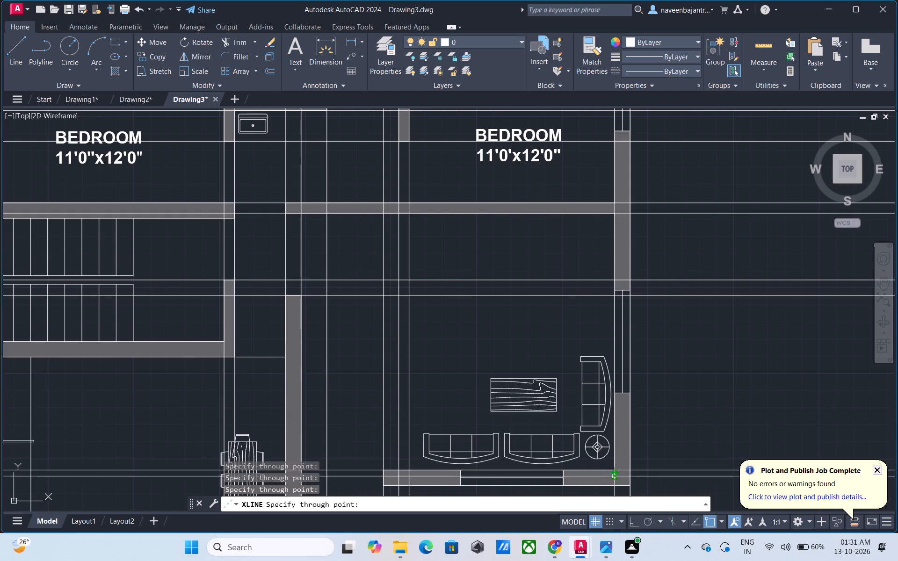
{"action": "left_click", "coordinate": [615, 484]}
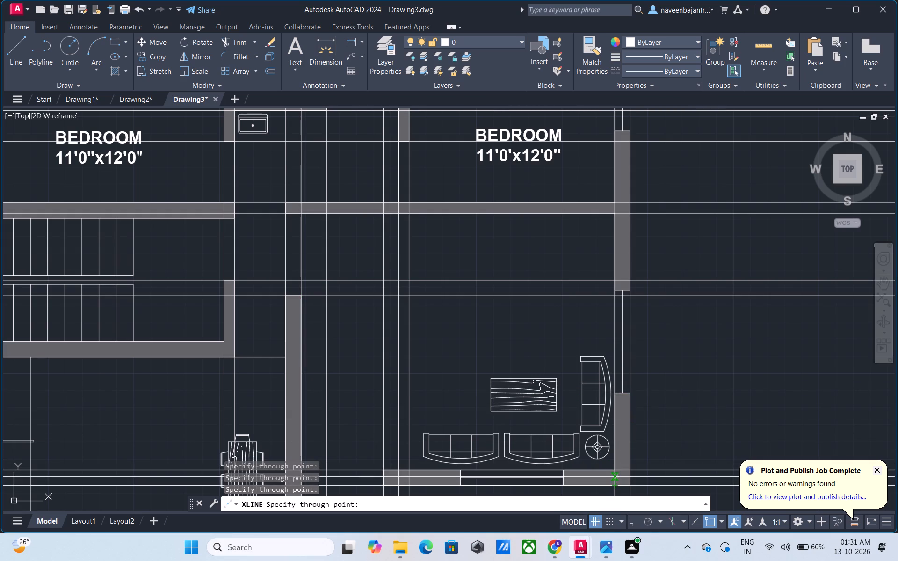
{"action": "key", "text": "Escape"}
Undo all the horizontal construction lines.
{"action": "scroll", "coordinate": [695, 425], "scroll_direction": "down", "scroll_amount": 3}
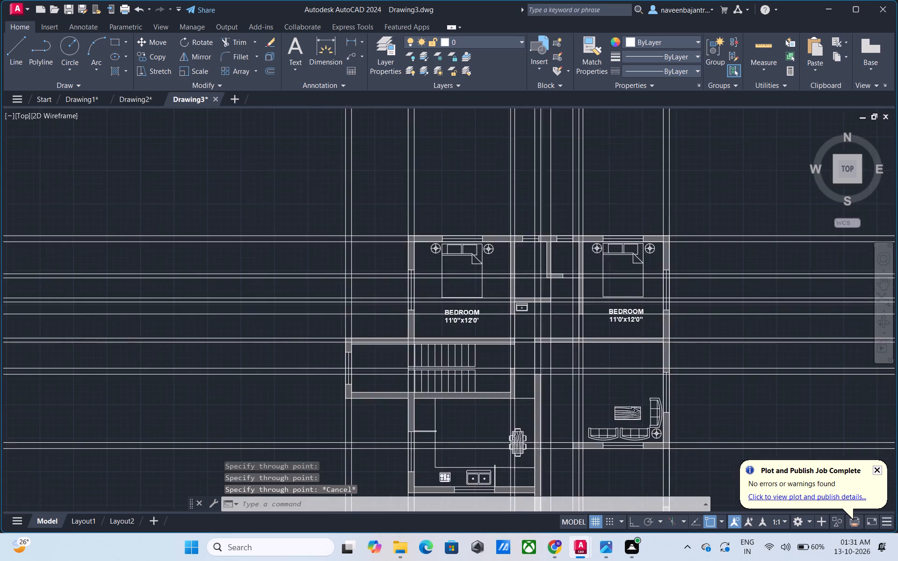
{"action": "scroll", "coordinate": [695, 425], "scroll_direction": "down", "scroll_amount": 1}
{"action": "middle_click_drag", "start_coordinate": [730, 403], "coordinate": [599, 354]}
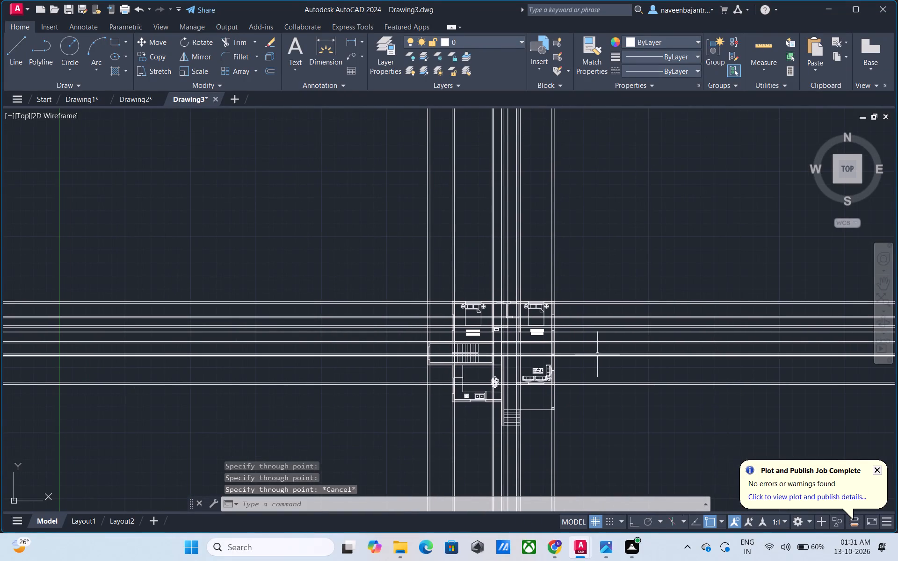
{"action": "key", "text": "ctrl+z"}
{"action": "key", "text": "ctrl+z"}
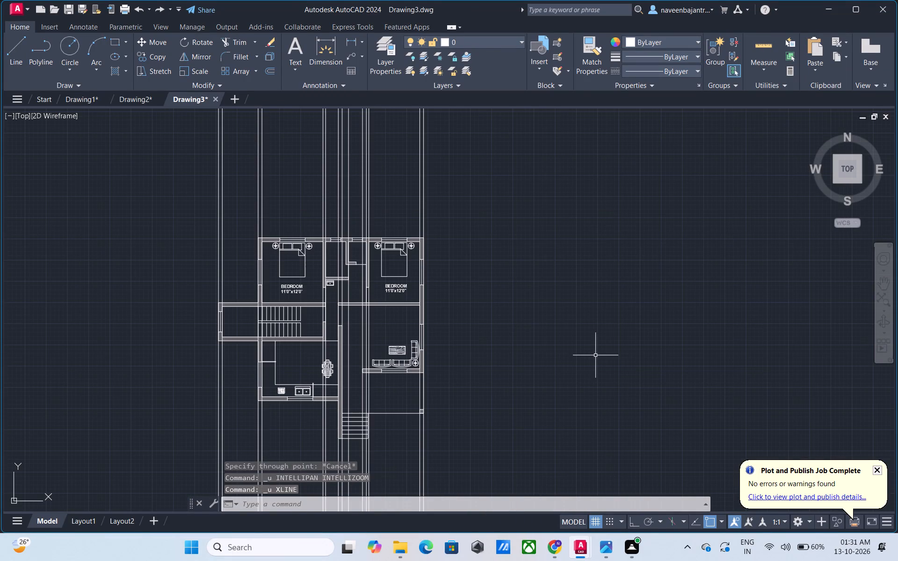
Undo all the vertical construction lines, leaving only the floor plan.
{"action": "key", "text": "ctrl+z"}
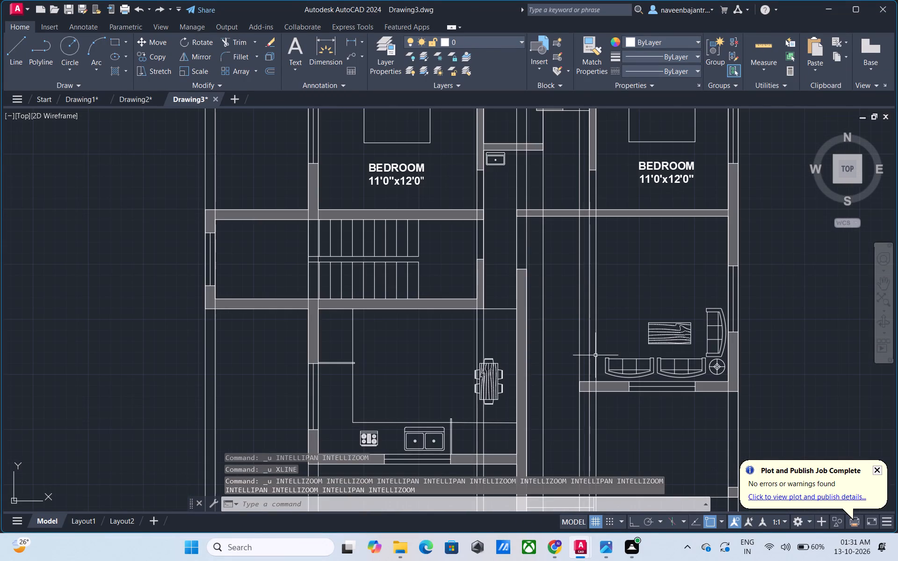
{"action": "scroll", "coordinate": [595, 355], "scroll_direction": "down", "scroll_amount": 4}
{"action": "key", "text": "ctrl+z"}
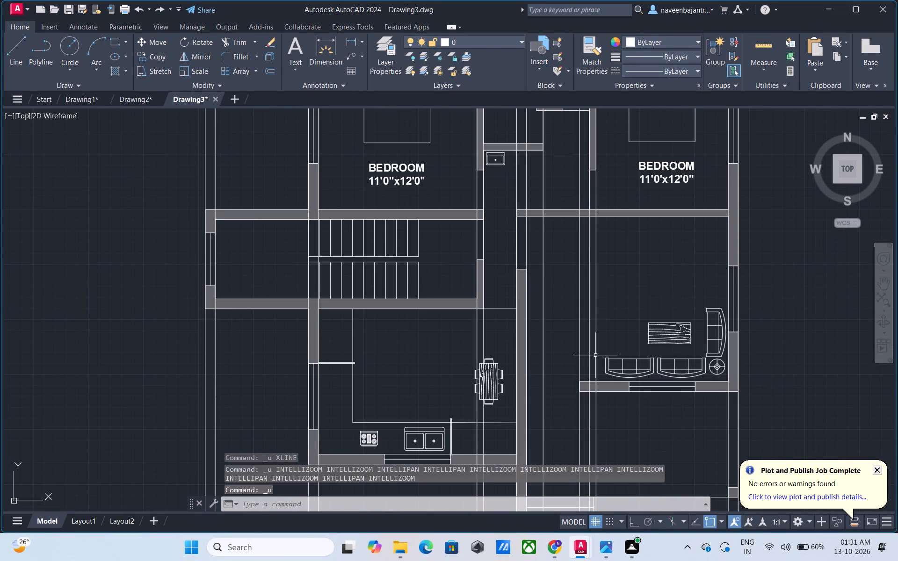
{"action": "key", "text": "ctrl+z"}
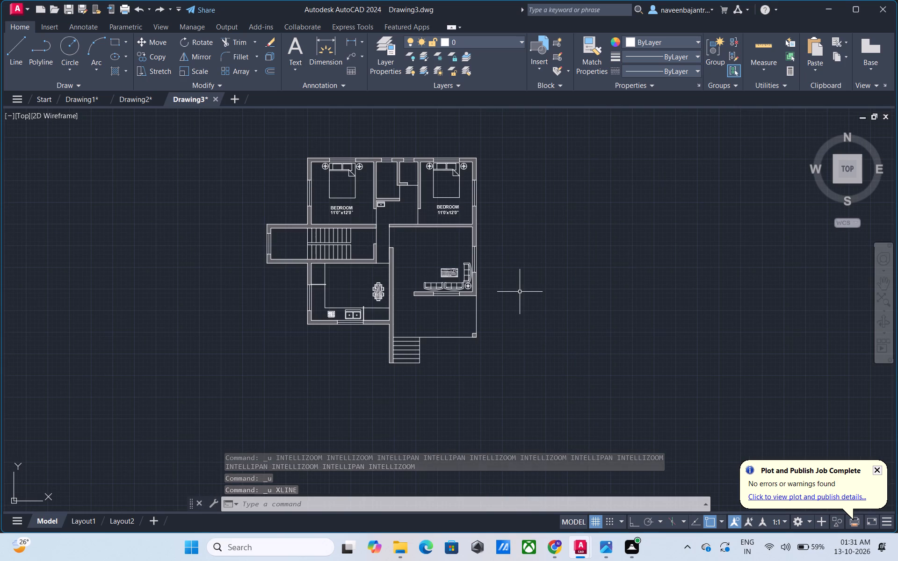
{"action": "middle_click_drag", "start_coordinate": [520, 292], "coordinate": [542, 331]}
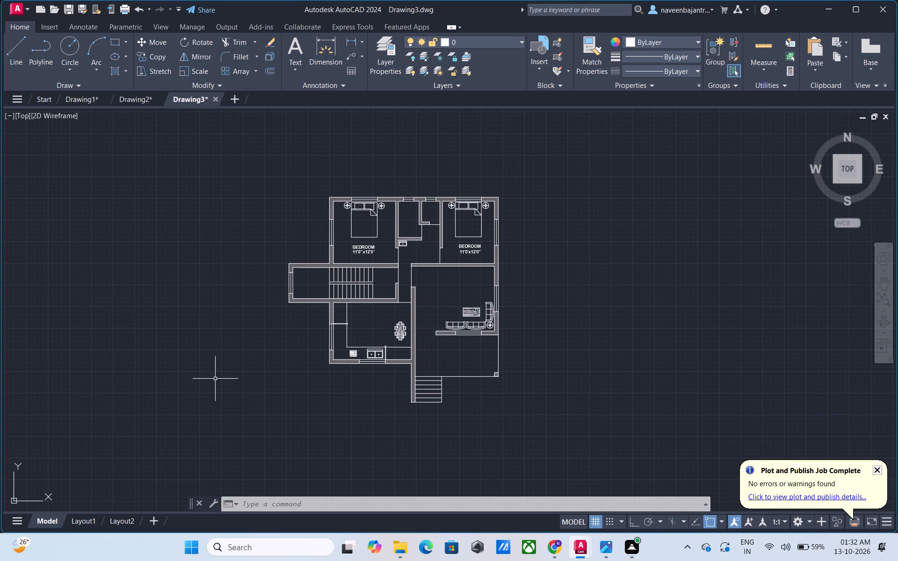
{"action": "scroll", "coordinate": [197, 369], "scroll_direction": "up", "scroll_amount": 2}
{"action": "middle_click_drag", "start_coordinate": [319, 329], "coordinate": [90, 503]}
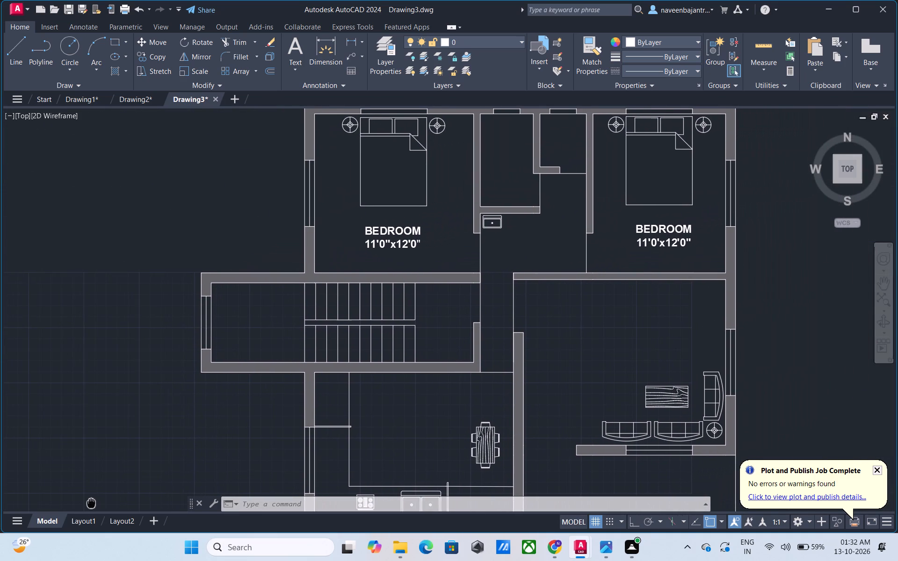
Draw a horizontal line about 1'-11 1/2" long eastward from the midpoint of the lower stair flight's easternmost riser.
{"action": "middle_click_drag", "start_coordinate": [90, 503], "coordinate": [90, 503]}
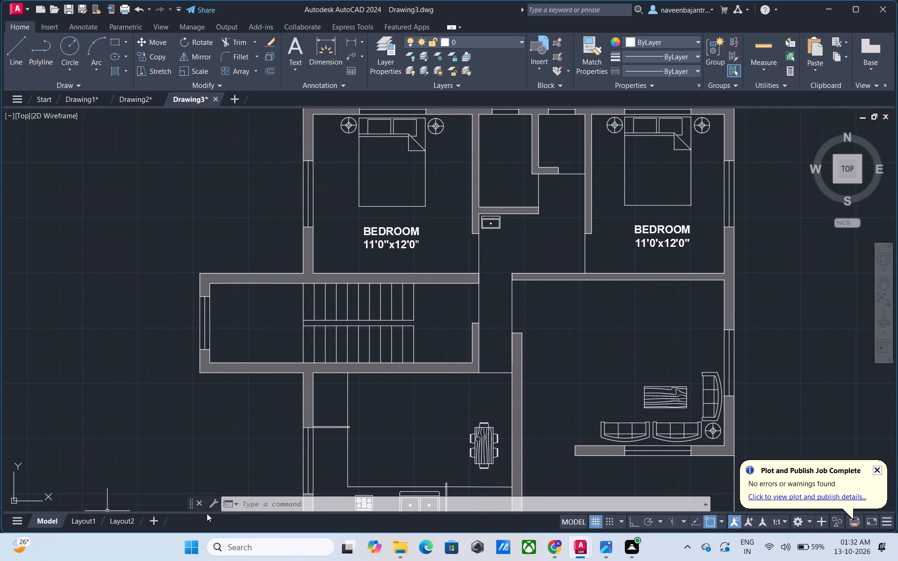
{"action": "key", "text": "Escape"}
{"action": "type", "text": "L"}
{"action": "key", "text": "space"}
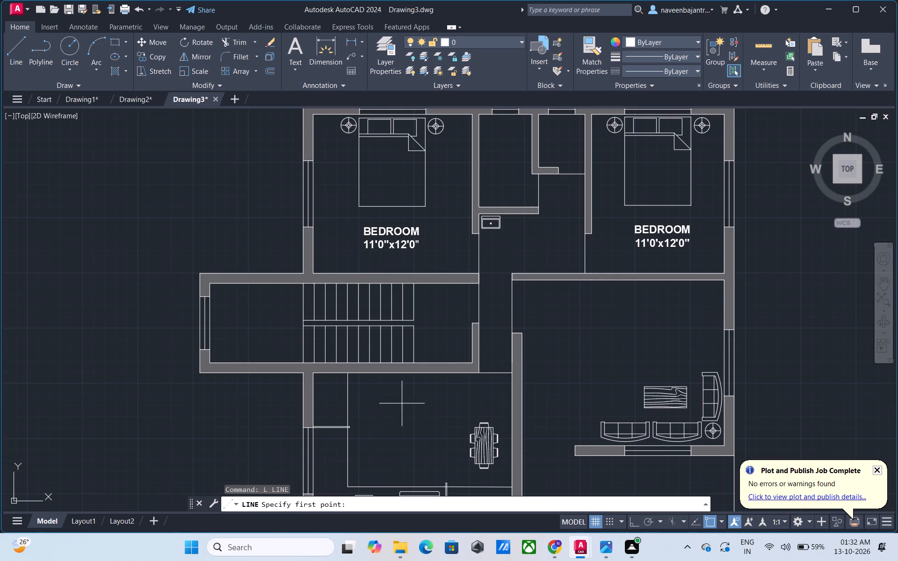
{"action": "key", "text": "Escape"}
{"action": "type", "text": "L"}
{"action": "key", "text": "space"}
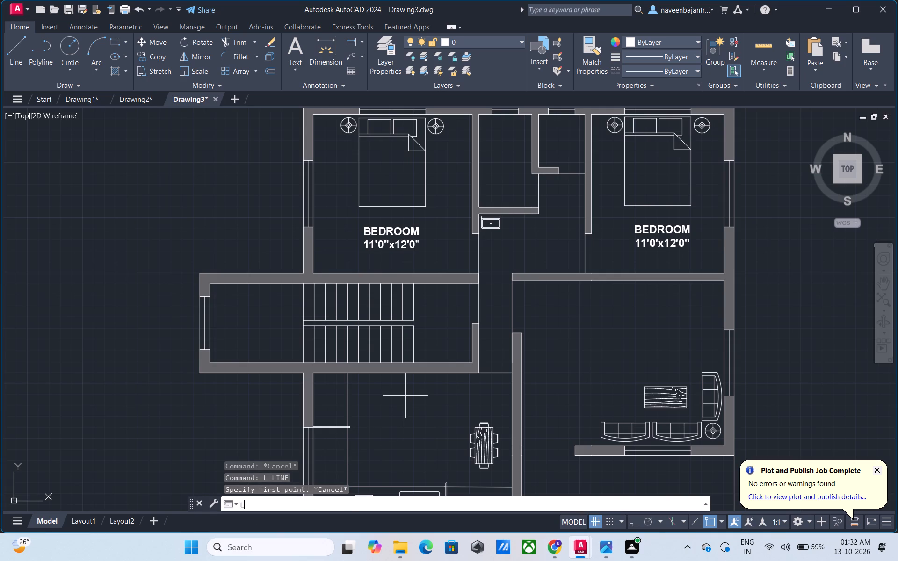
{"action": "scroll", "coordinate": [413, 350], "scroll_direction": "up", "scroll_amount": 1}
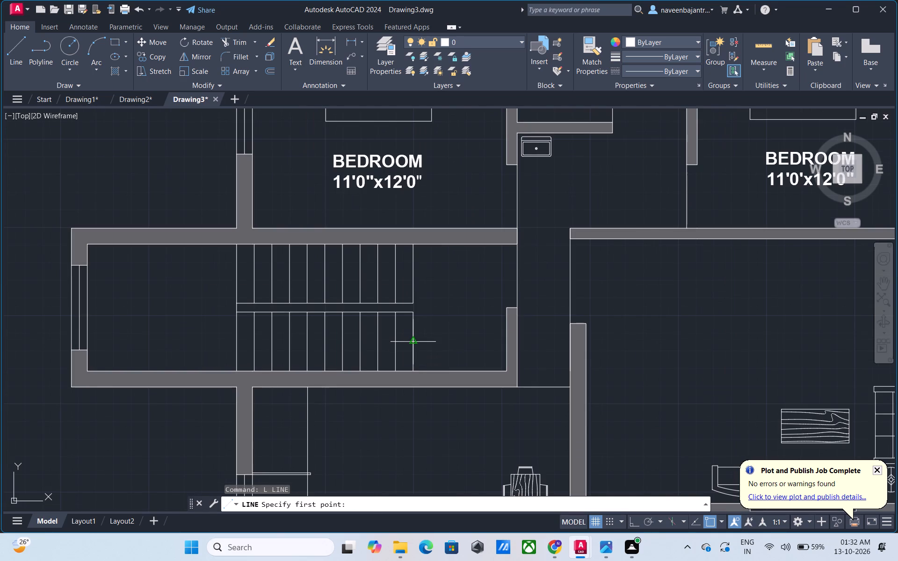
{"action": "left_click", "coordinate": [412, 344]}
{"action": "key", "text": "F8"}
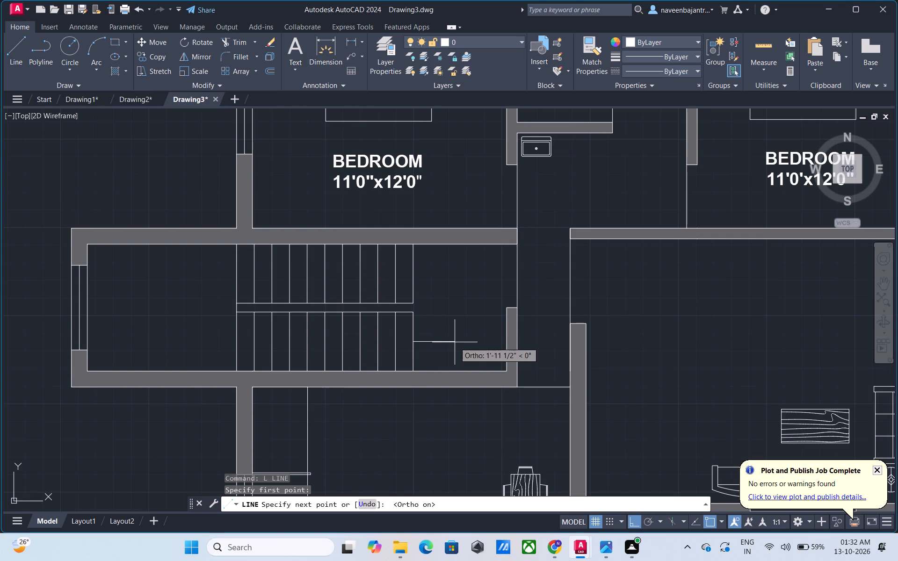
{"action": "left_click", "coordinate": [455, 342]}
{"action": "key", "text": "Escape"}
Draw a horizontal line about 10'-0" long westward from the same riser midpoint, through the lower flight onto the landing.
{"action": "type", "text": "L"}
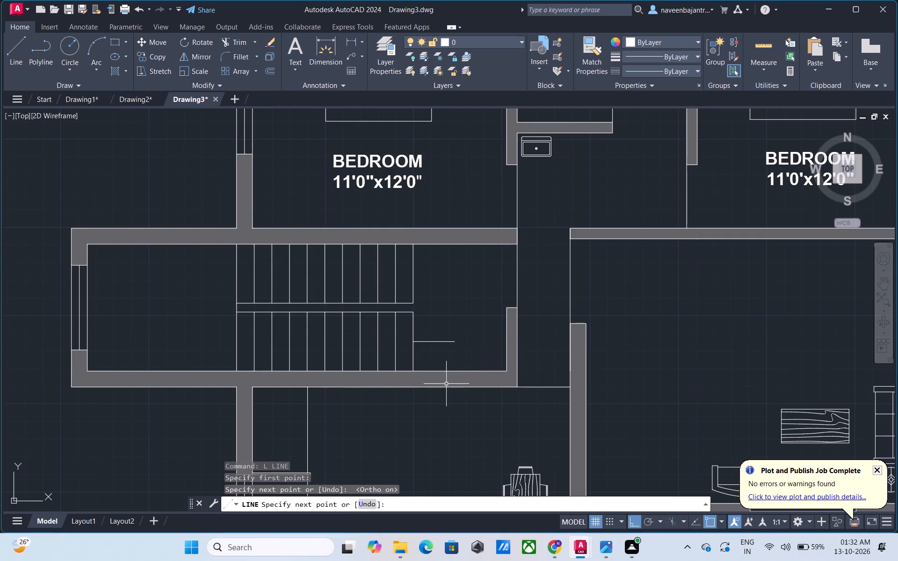
{"action": "key", "text": "space"}
{"action": "left_click", "coordinate": [413, 344]}
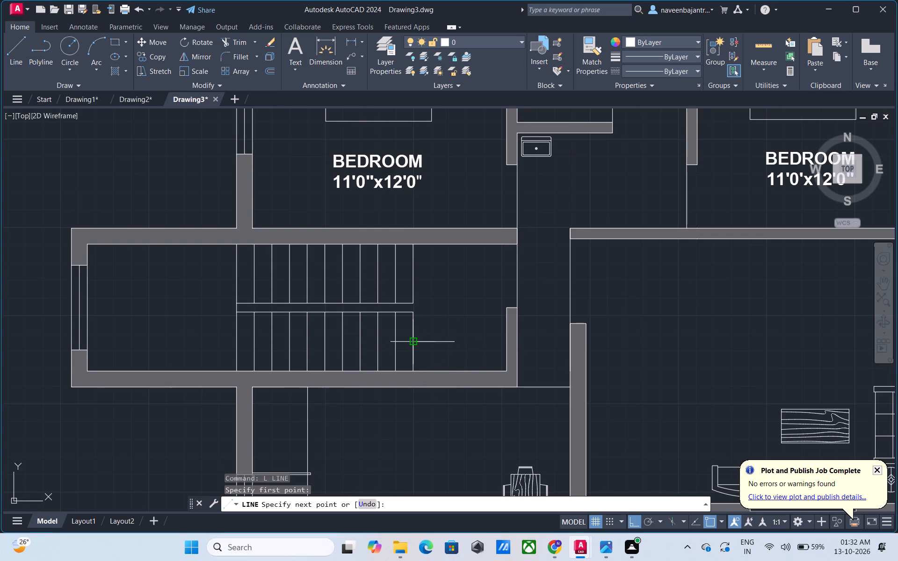
{"action": "left_click", "coordinate": [201, 345]}
{"action": "key", "text": "Escape"}
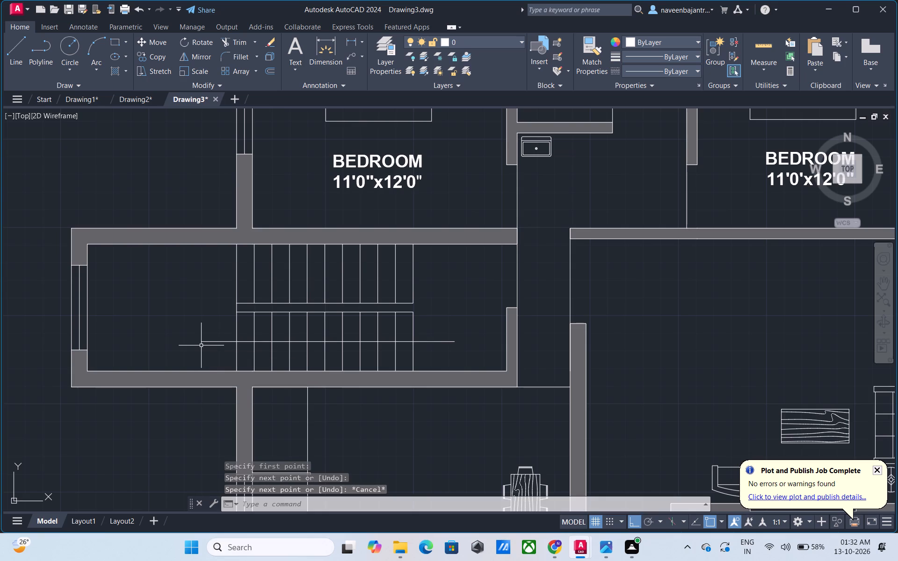
Draw a horizontal line about 8'-4" long westward from the midpoint of the upper flight's fourth riser from the east.
{"action": "type", "text": "L"}
{"action": "key", "text": "space"}
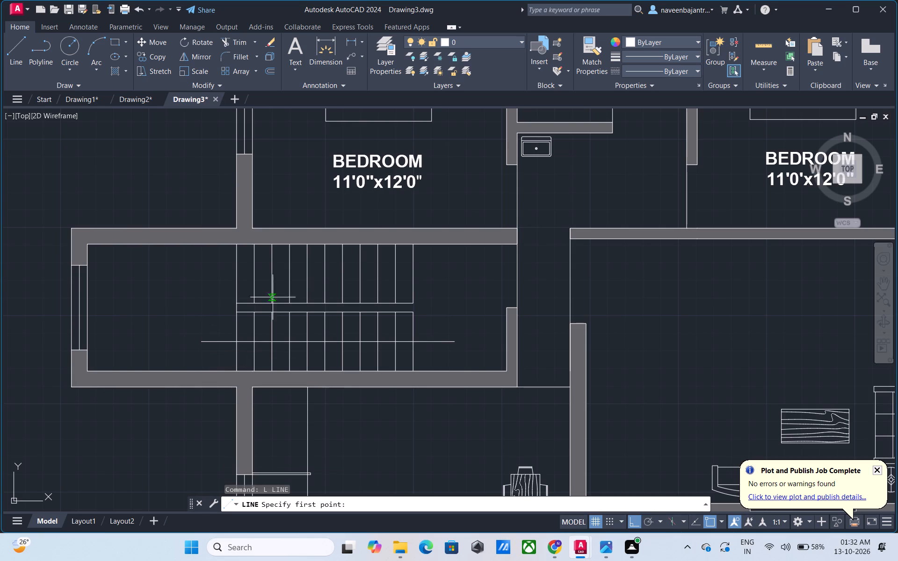
{"action": "left_click", "coordinate": [359, 275]}
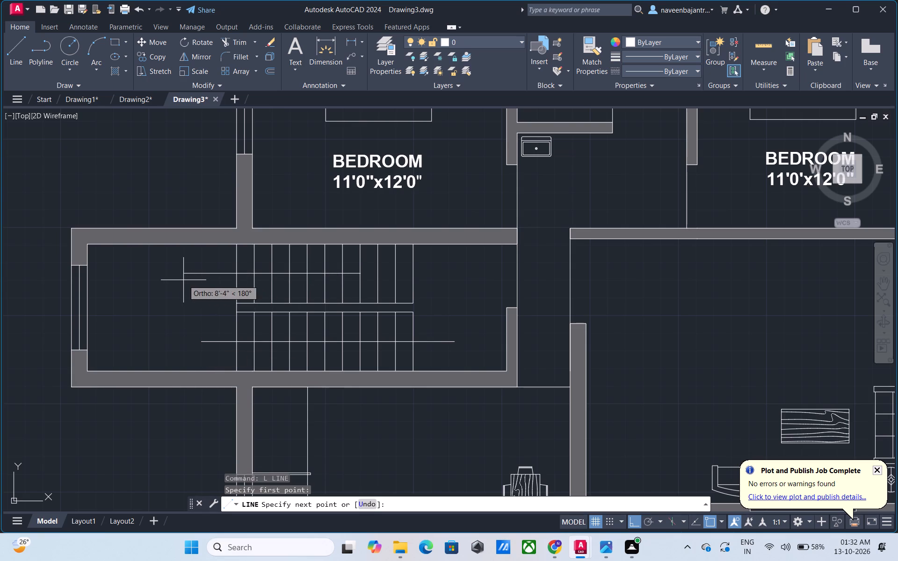
{"action": "left_click", "coordinate": [183, 280]}
{"action": "key", "text": "Escape"}
Join both stair direction lines with a vertical line on the landing and trim the upper line's overhang west of it.
{"action": "type", "text": "L"}
{"action": "key", "text": "space"}
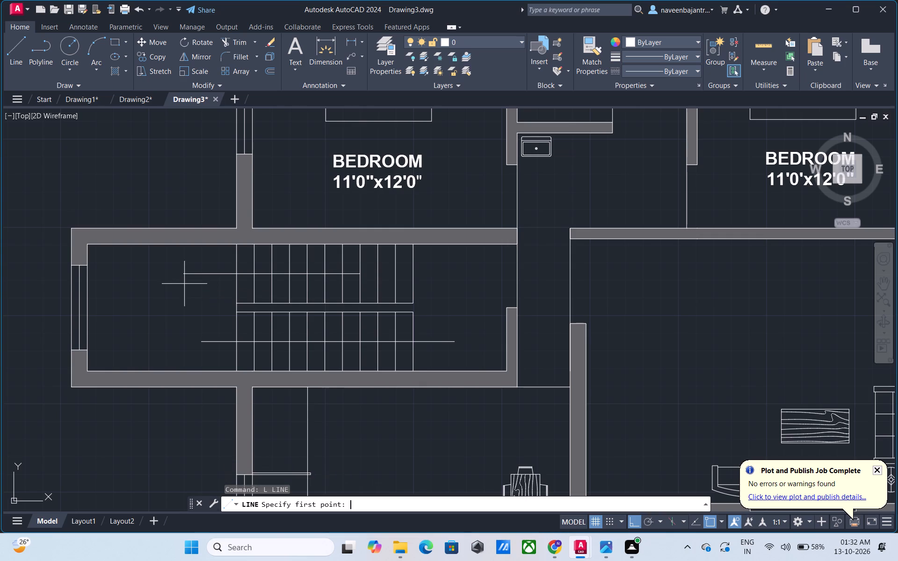
{"action": "left_click", "coordinate": [202, 340]}
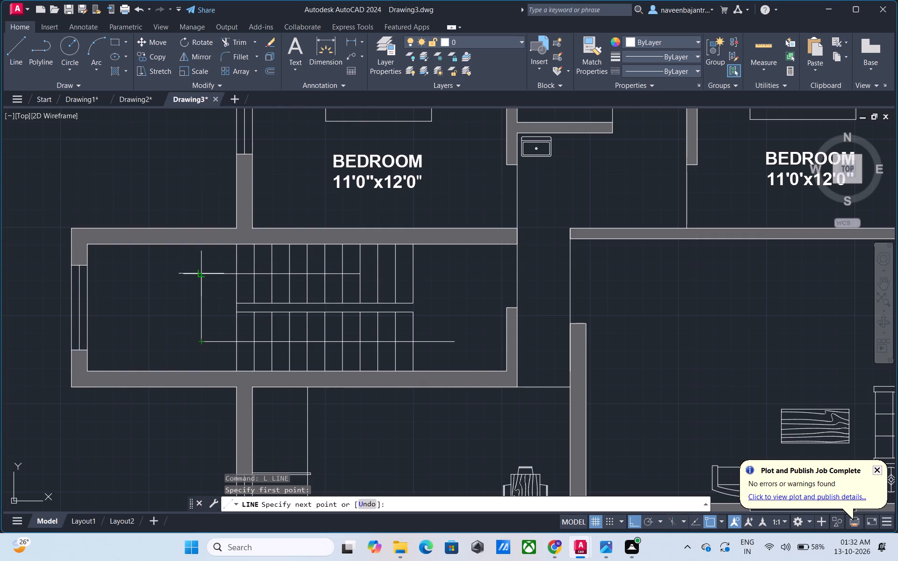
{"action": "left_click", "coordinate": [201, 269]}
{"action": "key", "text": "Escape"}
{"action": "type", "text": "TR"}
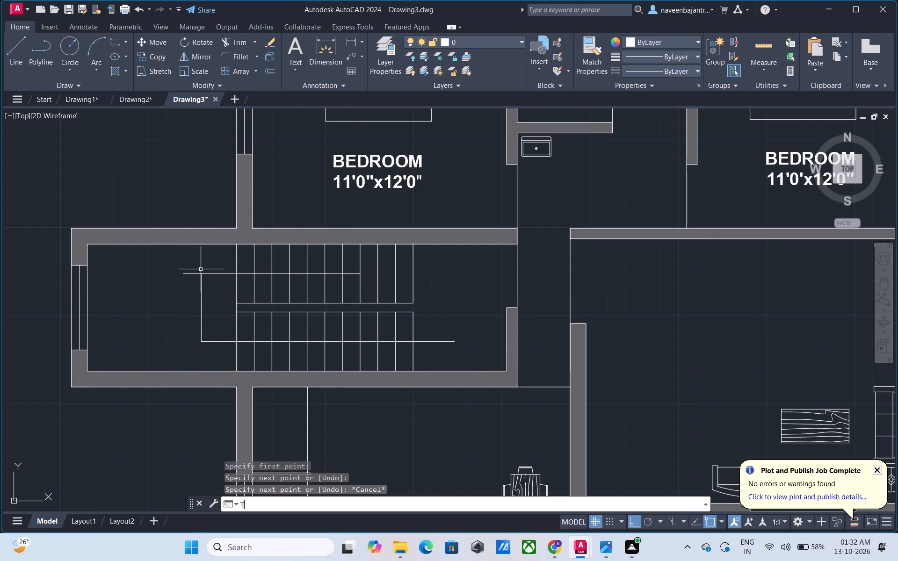
{"action": "key", "text": "space"}
{"action": "left_click", "coordinate": [192, 274]}
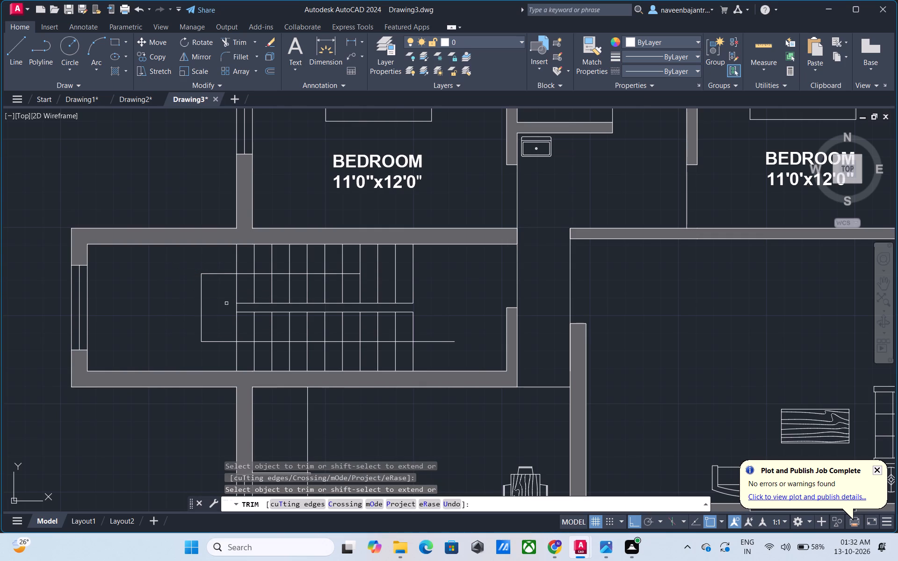
Extend the upper stair direction line past its riser with a horizontal line about 0'-2 1/2" long eastward.
{"action": "scroll", "coordinate": [369, 282], "scroll_direction": "up", "scroll_amount": 3}
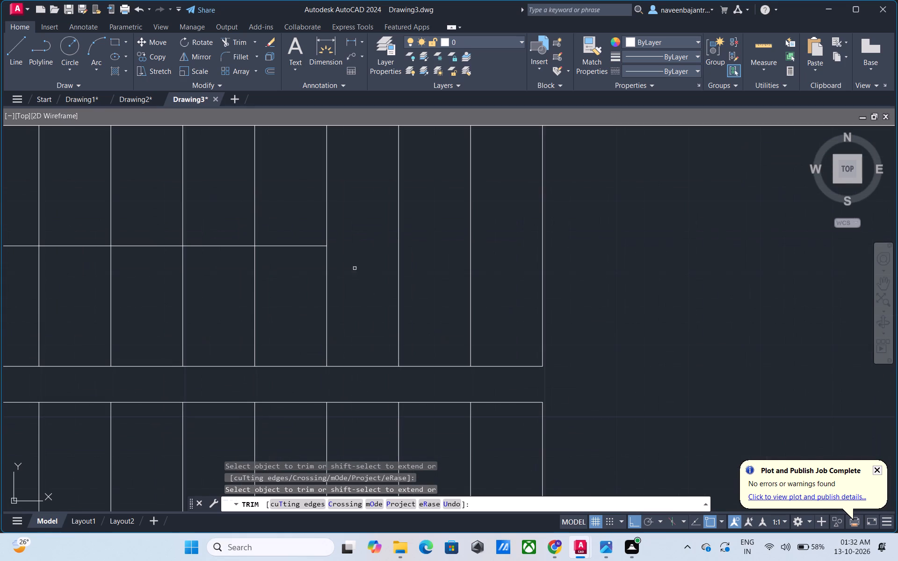
{"action": "middle_click_drag", "start_coordinate": [349, 264], "coordinate": [349, 299]}
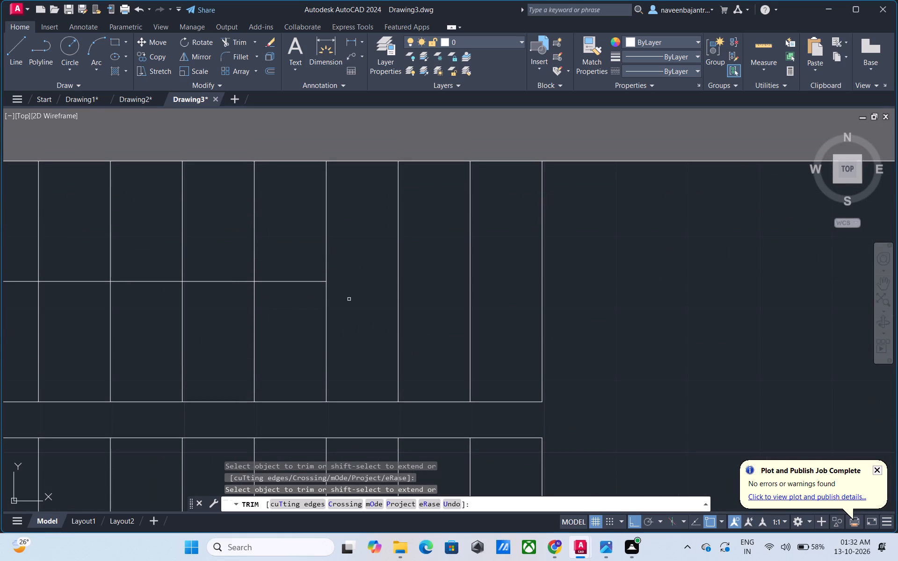
{"action": "key", "text": "Escape"}
{"action": "type", "text": "L"}
{"action": "key", "text": "space"}
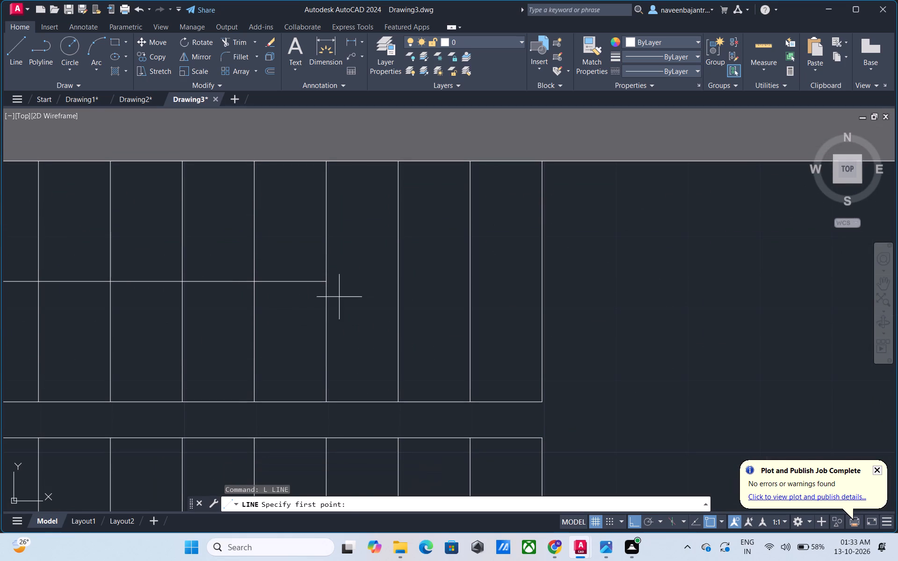
{"action": "left_click", "coordinate": [327, 282]}
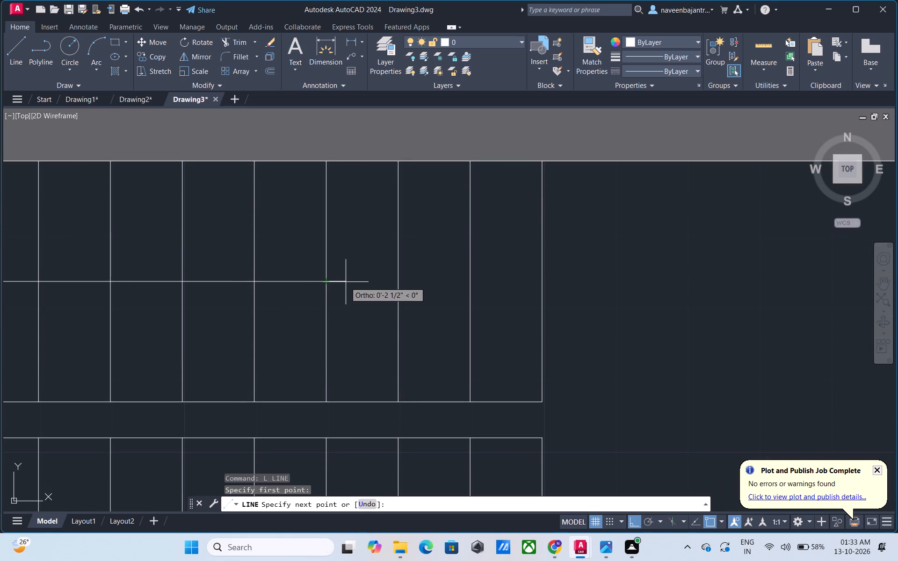
{"action": "left_click", "coordinate": [346, 282]}
{"action": "key", "text": "Escape"}
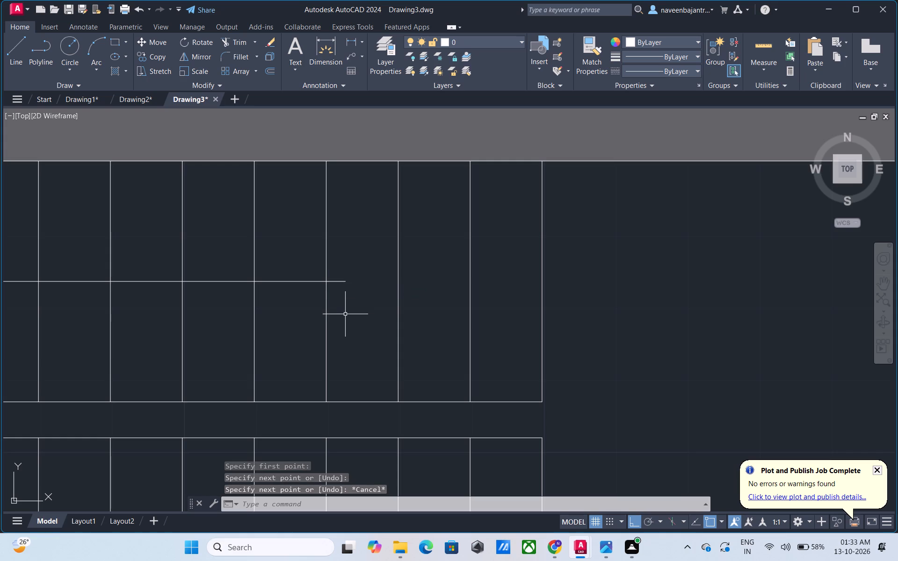
Draw an east-pointing triangular arrowhead at the upper direction line's east end, its base reaching about 0'-3" either side of the line.
{"action": "type", "text": "L"}
{"action": "key", "text": "space"}
{"action": "key", "text": "F8"}
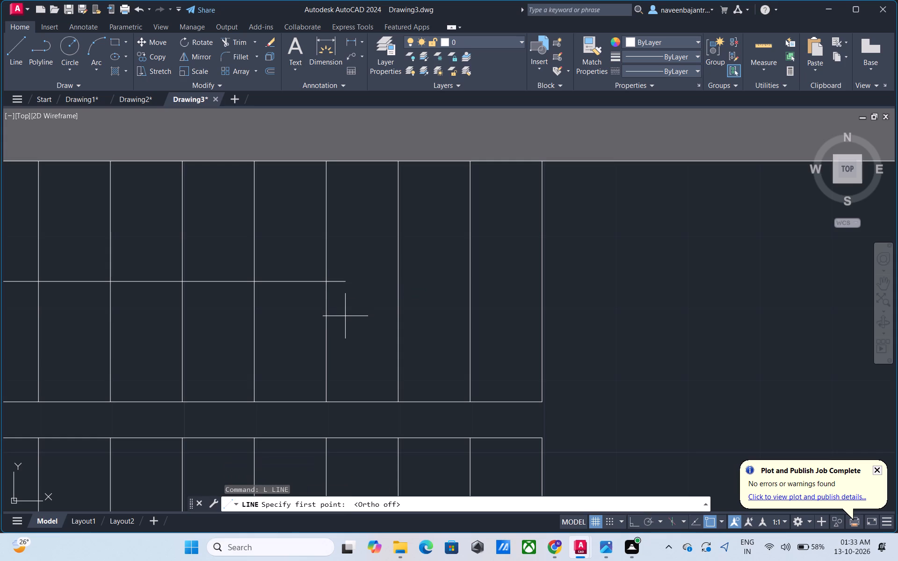
{"action": "left_click", "coordinate": [346, 282]}
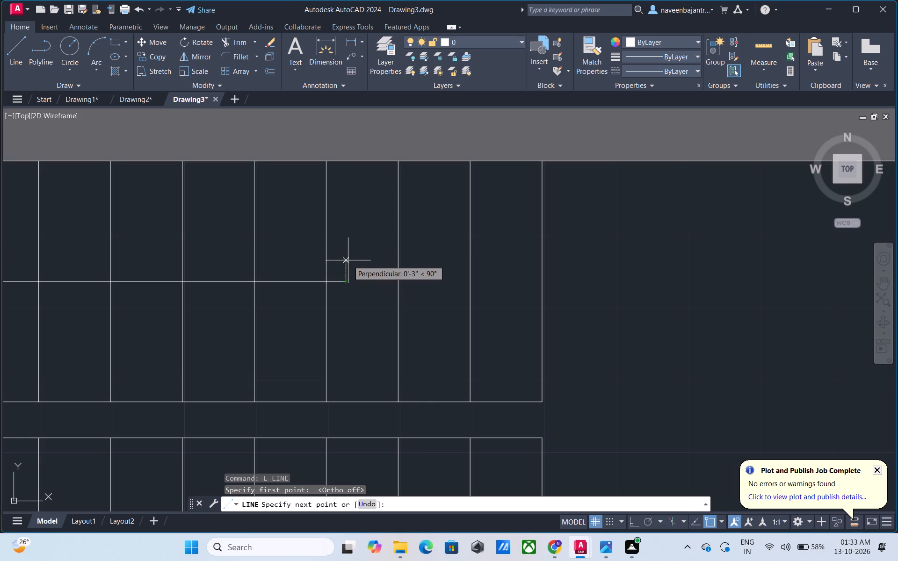
{"action": "left_click", "coordinate": [345, 259]}
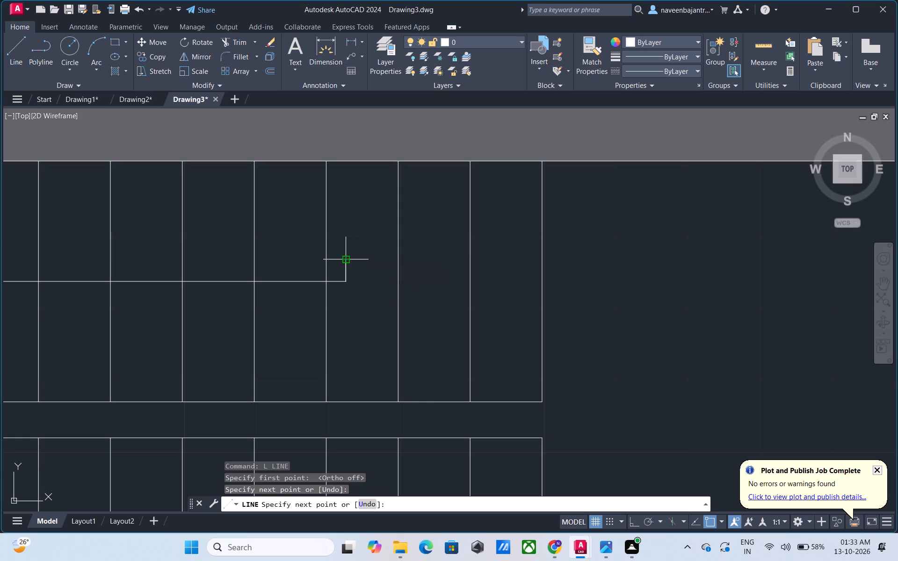
{"action": "left_click", "coordinate": [383, 281]}
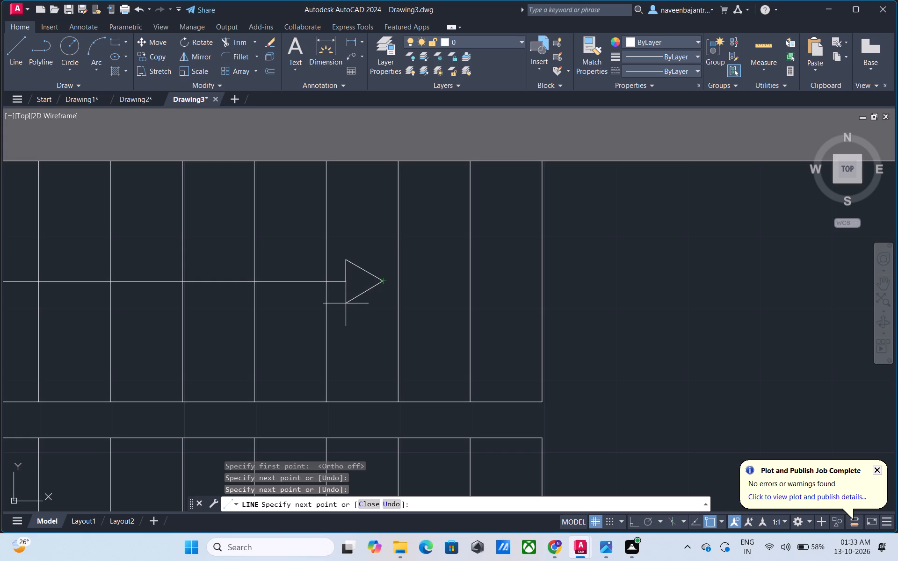
{"action": "left_click", "coordinate": [346, 303]}
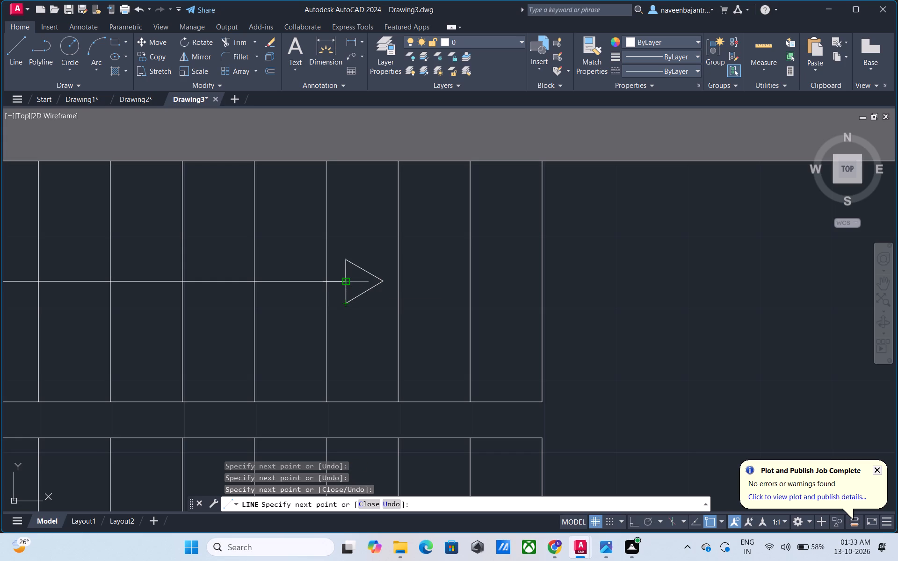
{"action": "left_click", "coordinate": [345, 282]}
{"action": "key", "text": "Escape"}
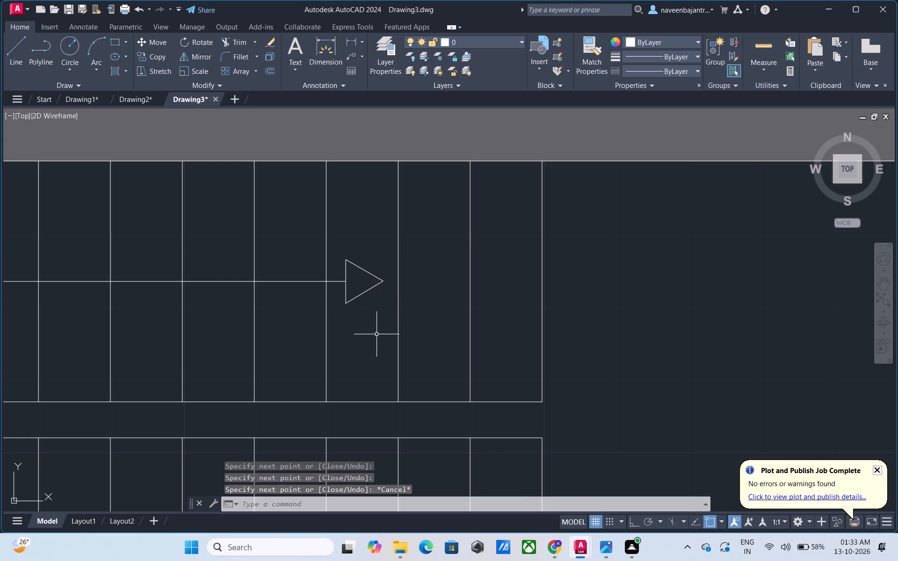
Hatch the inside of the stair arrowhead with the SOLID pattern in colour 0,0,0.
{"action": "scroll", "coordinate": [377, 334], "scroll_direction": "down", "scroll_amount": 3}
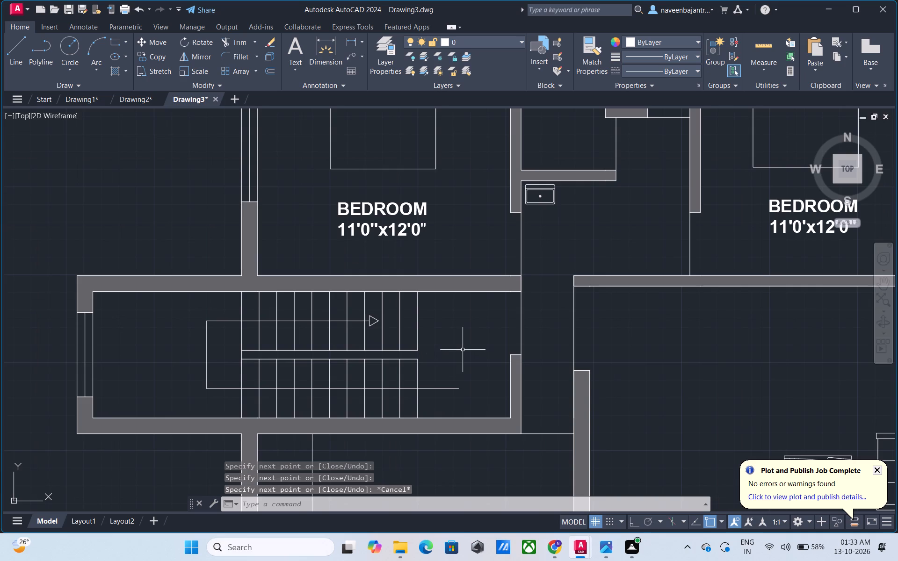
{"action": "middle_click_drag", "start_coordinate": [463, 350], "coordinate": [468, 338]}
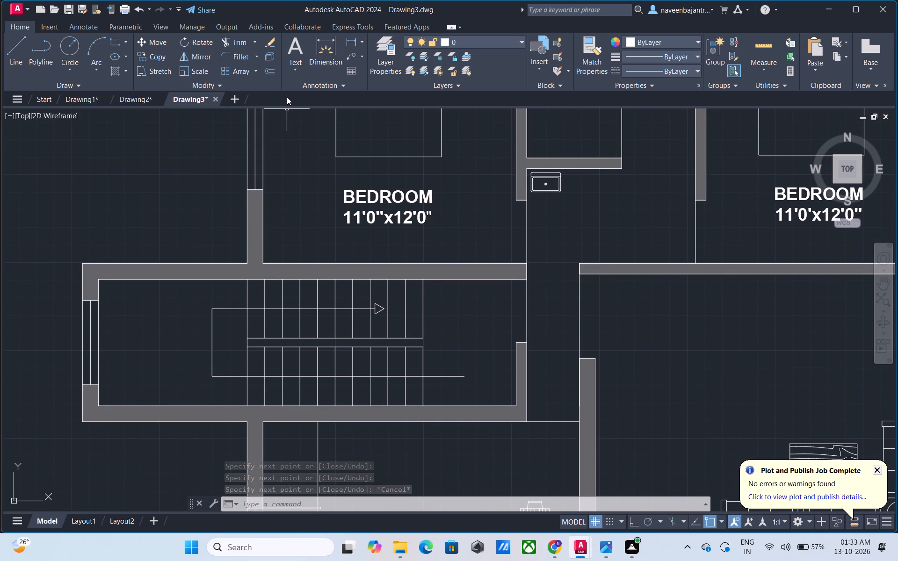
{"action": "key", "text": "Escape"}
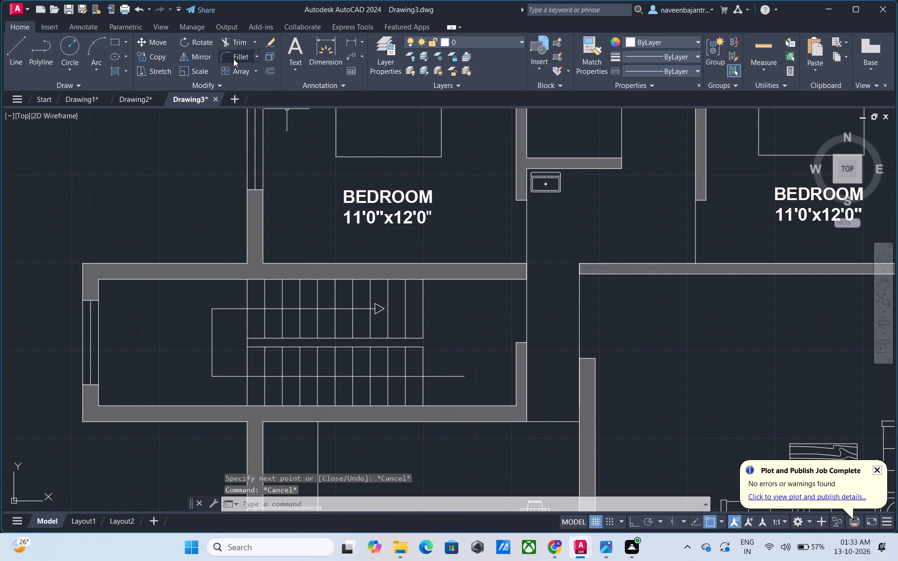
{"action": "left_click", "coordinate": [119, 70]}
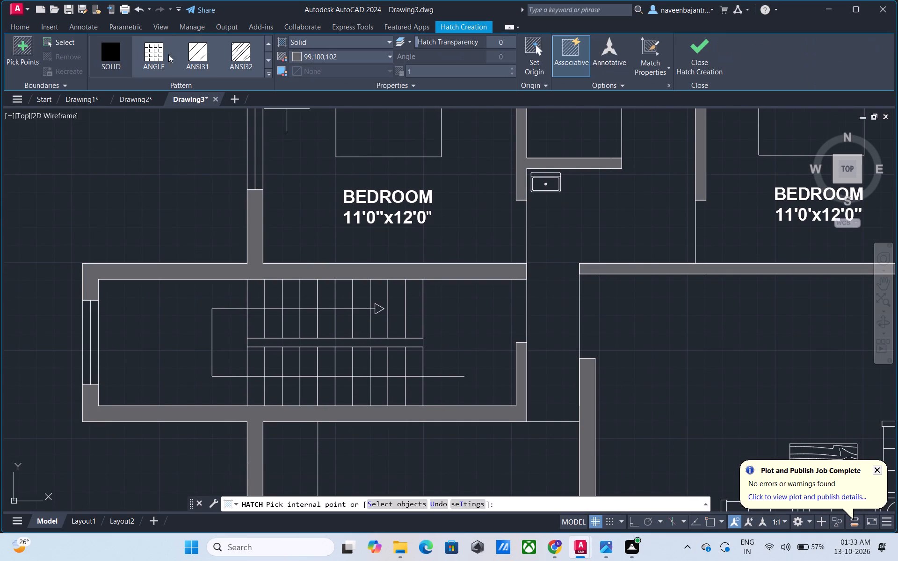
{"action": "left_click", "coordinate": [295, 58]}
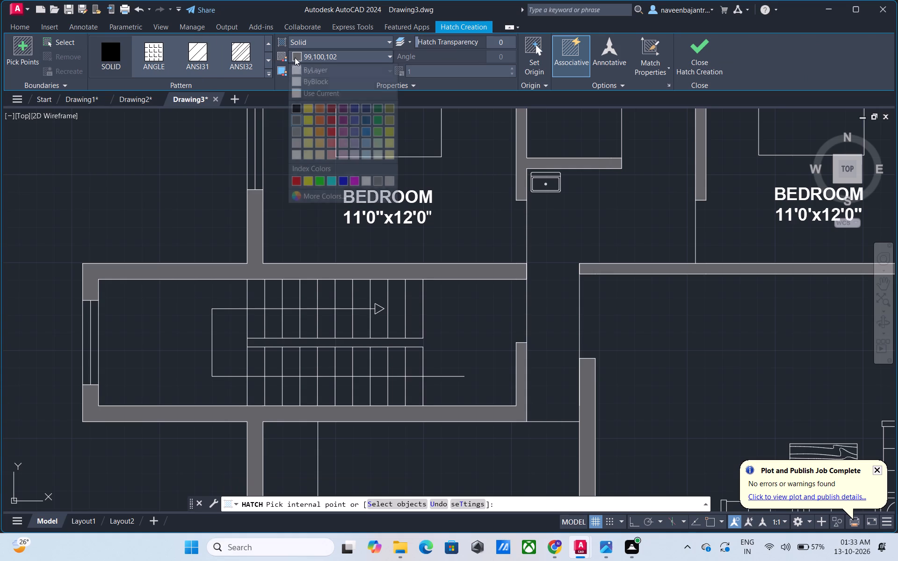
{"action": "left_click", "coordinate": [295, 68]}
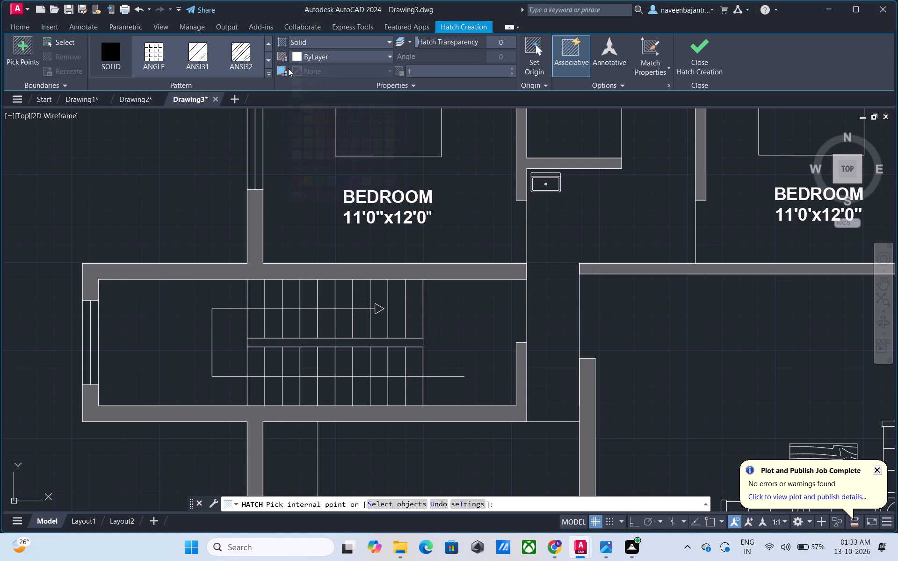
{"action": "left_click", "coordinate": [114, 54]}
{"action": "left_click", "coordinate": [296, 59]}
{"action": "left_click", "coordinate": [295, 104]}
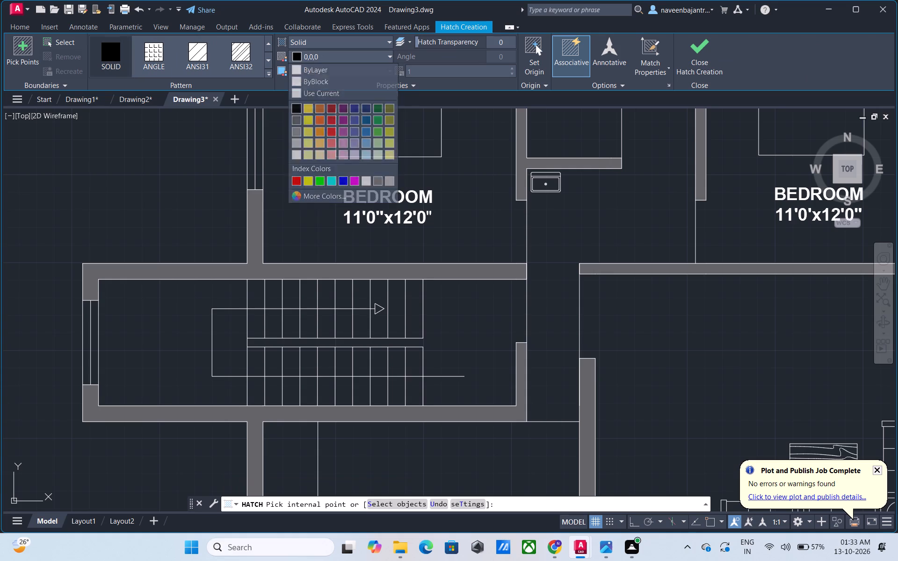
{"action": "scroll", "coordinate": [377, 308], "scroll_direction": "up", "scroll_amount": 4}
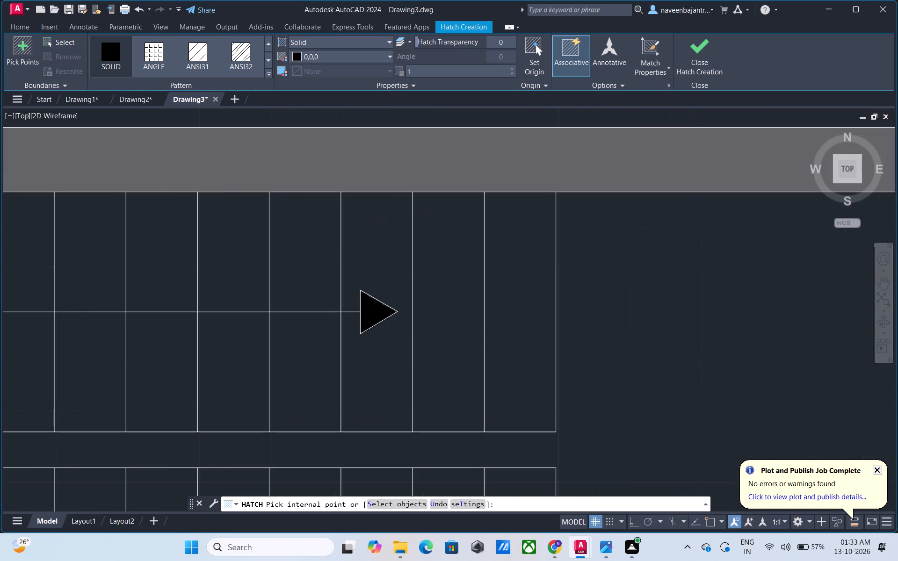
{"action": "left_click", "coordinate": [377, 308]}
{"action": "key", "text": "Escape"}
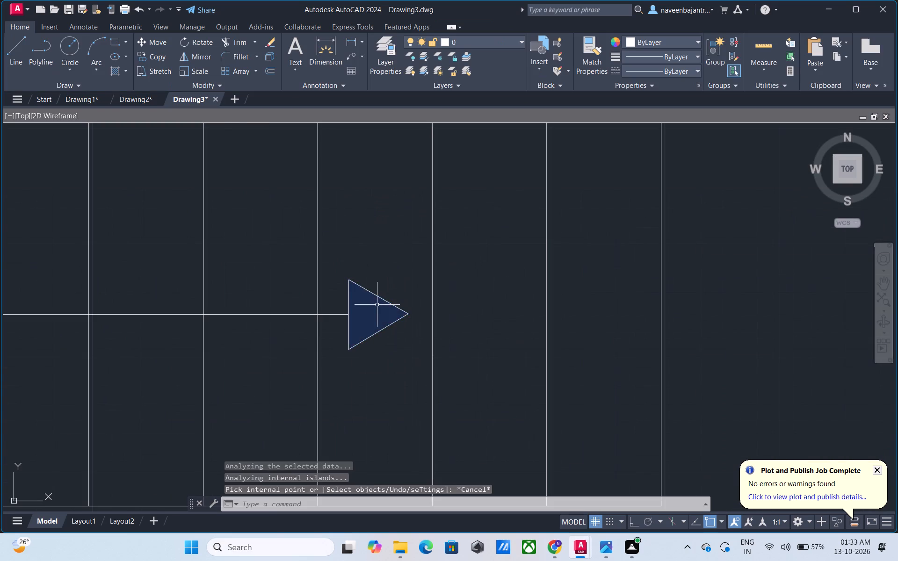
Add multiline text with 7" height in the room between the bedrooms, west of the small cubicle, reading BATH above 4'x7'.
{"action": "scroll", "coordinate": [377, 305], "scroll_direction": "down", "scroll_amount": 3}
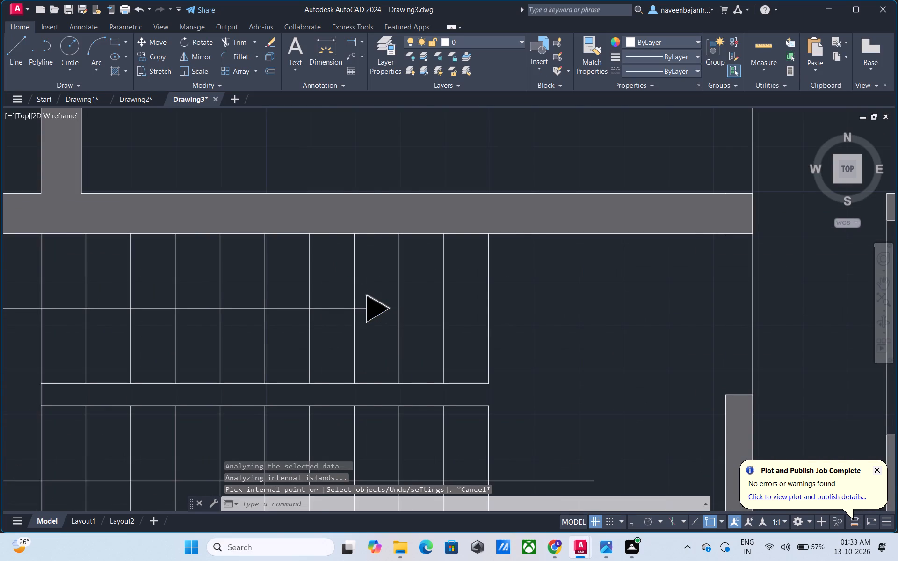
{"action": "scroll", "coordinate": [385, 305], "scroll_direction": "down", "scroll_amount": 2}
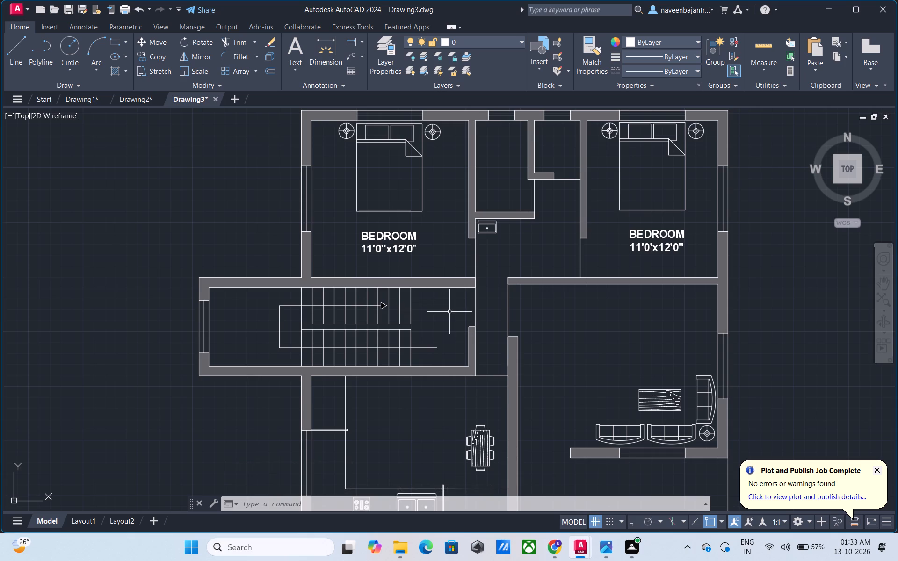
{"action": "middle_click_drag", "start_coordinate": [495, 254], "coordinate": [492, 367]}
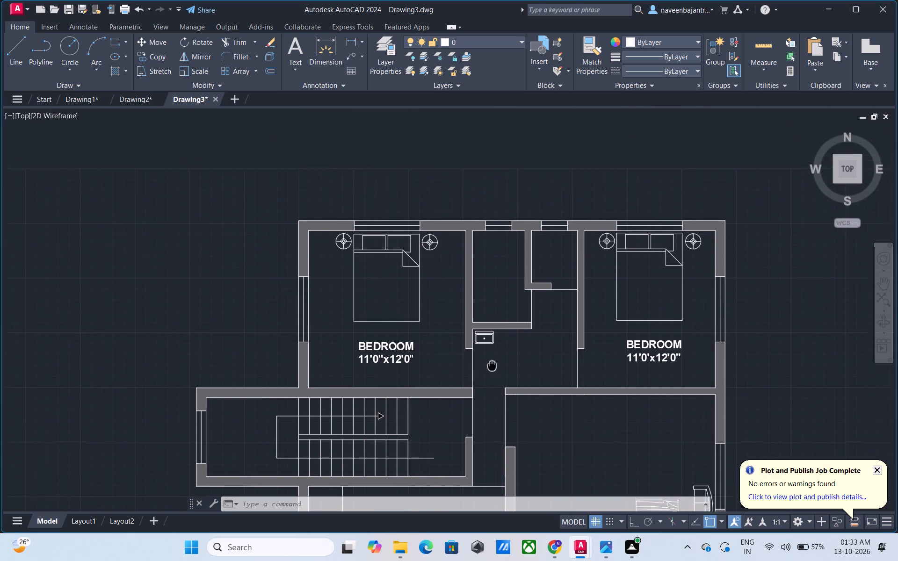
{"action": "middle_click_drag", "start_coordinate": [492, 367], "coordinate": [492, 380]}
{"action": "scroll", "coordinate": [491, 315], "scroll_direction": "up", "scroll_amount": 1}
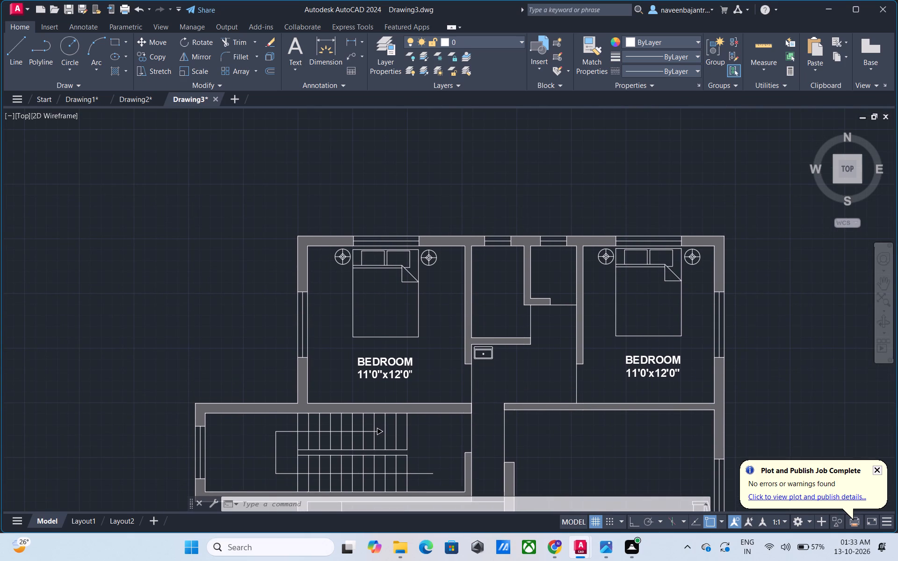
{"action": "scroll", "coordinate": [491, 315], "scroll_direction": "up", "scroll_amount": 1}
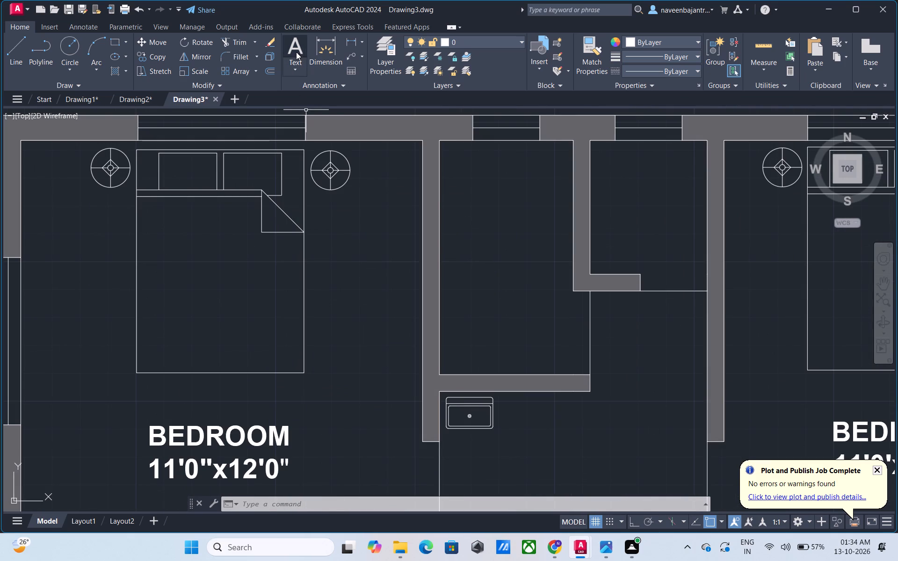
{"action": "left_click", "coordinate": [296, 50]}
{"action": "left_click", "coordinate": [449, 202]}
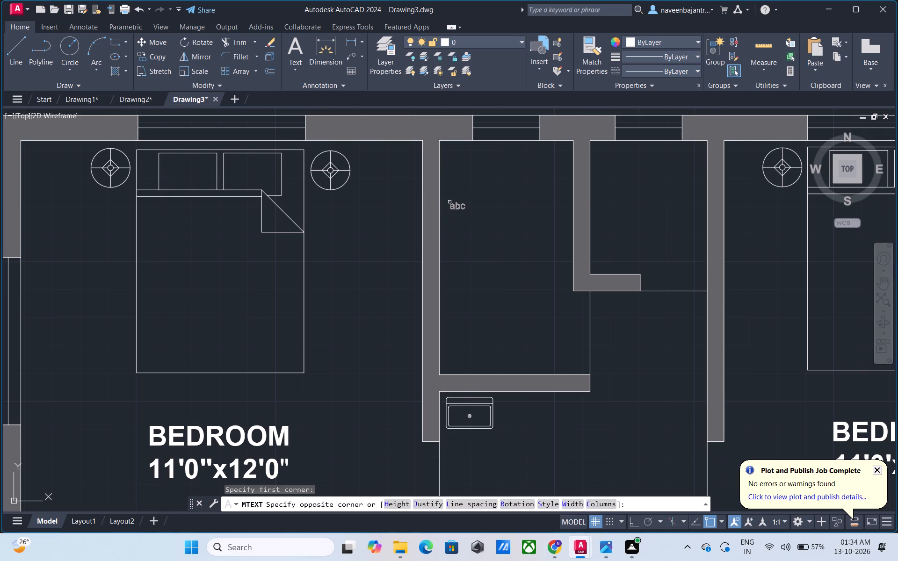
{"action": "left_click", "coordinate": [564, 327]}
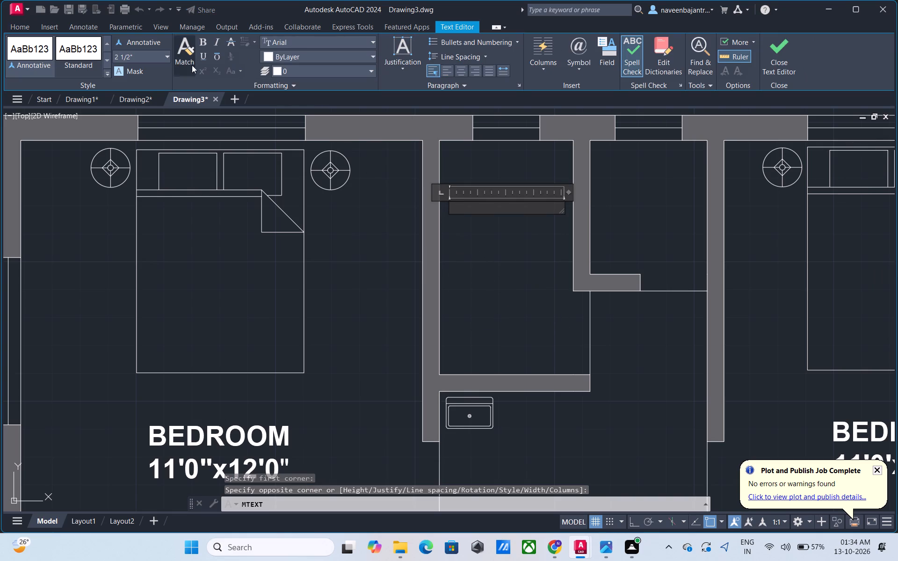
{"action": "left_click", "coordinate": [134, 56]}
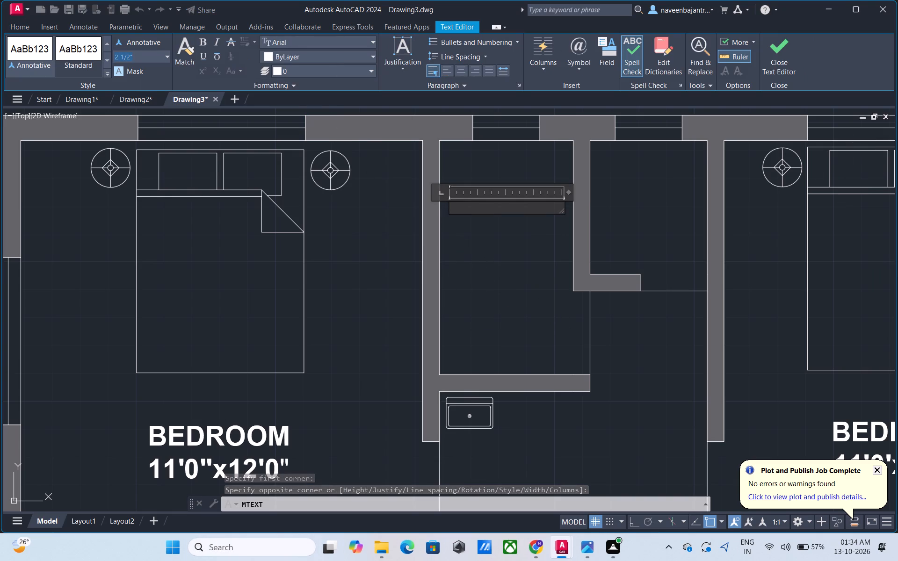
{"action": "key", "text": "7"}
{"action": "key", "text": "shift+quotedbl"}
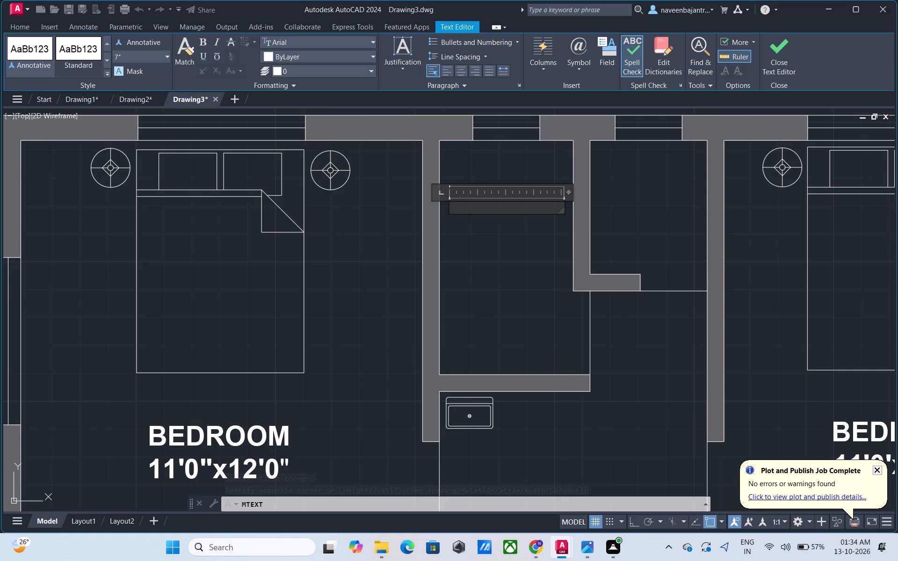
{"action": "key", "text": "Return"}
{"action": "type", "text": "BATH"}
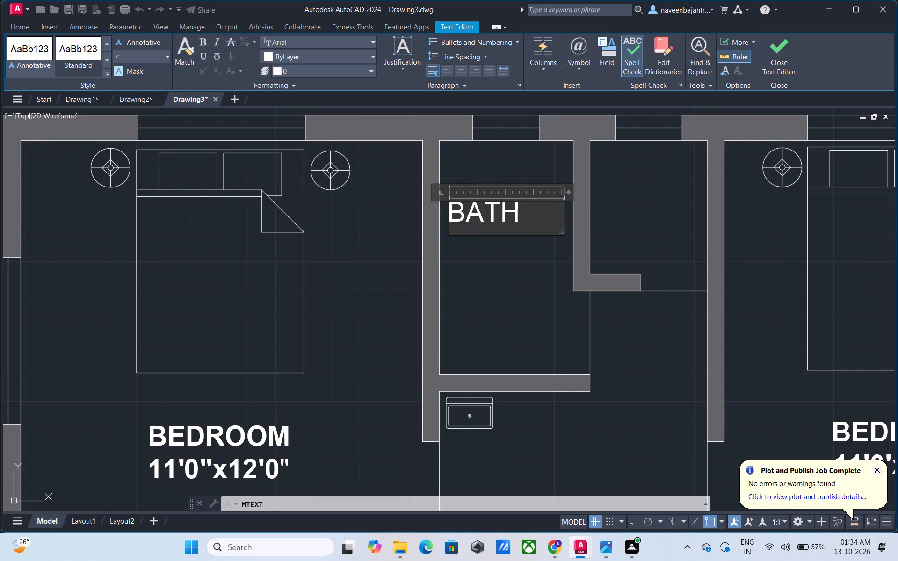
{"action": "key", "text": "Return"}
{"action": "type", "text": "4'"}
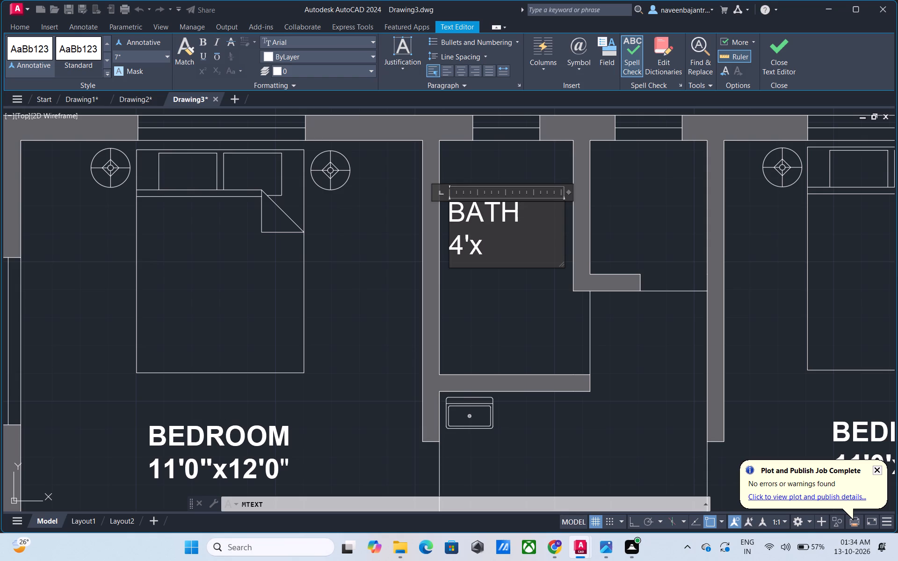
{"action": "type", "text": "7'"}
Centre both lines of the BATH label, make them bold and finish the text.
{"action": "left_click_drag", "start_coordinate": [508, 241], "coordinate": [453, 214]}
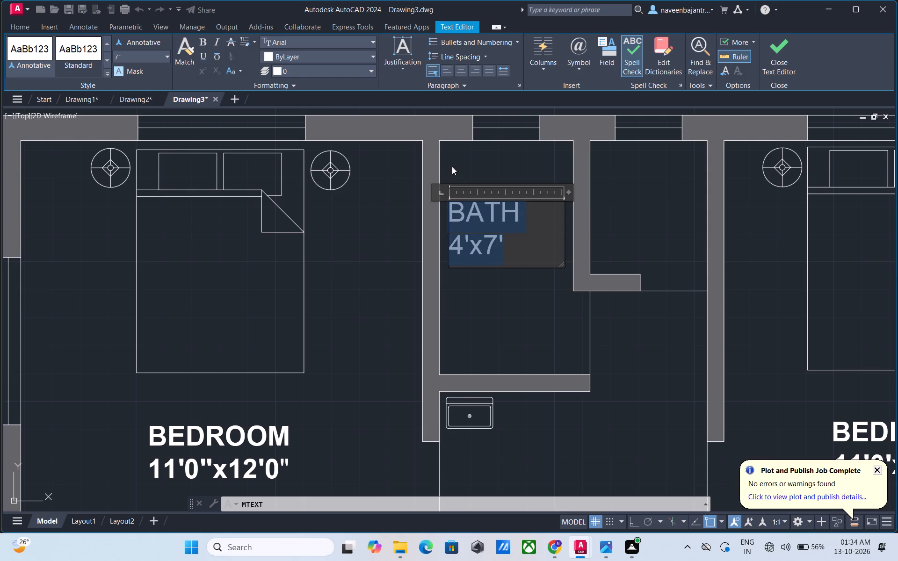
{"action": "left_click", "coordinate": [458, 67]}
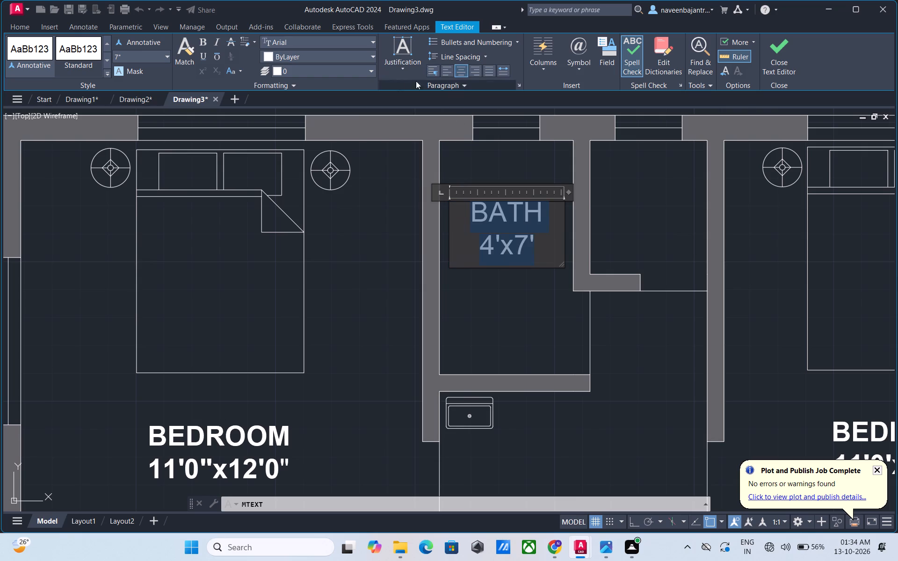
{"action": "left_click", "coordinate": [205, 39]}
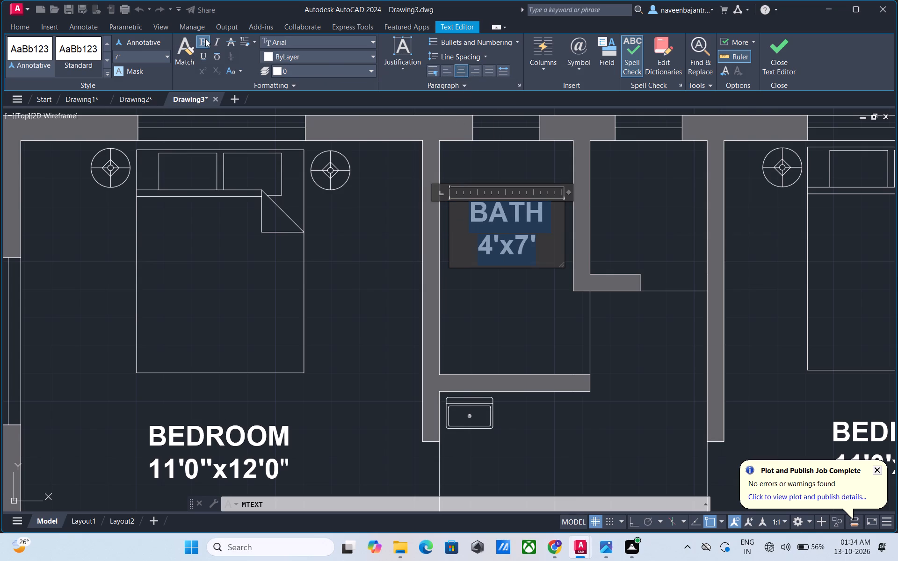
{"action": "left_click", "coordinate": [772, 55]}
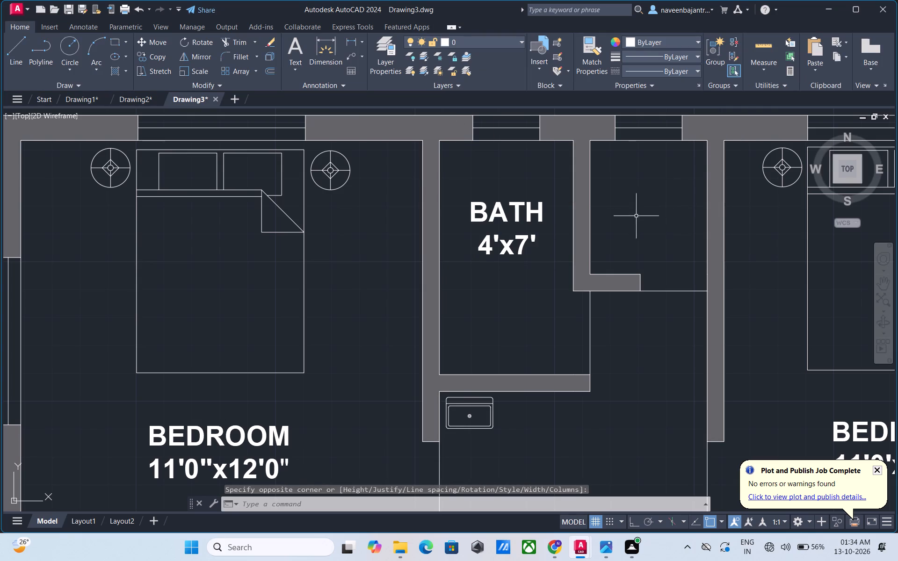
Add multiline text with 7" height in the small room east of the bath, reading W.C above 3'6"x4'.
{"action": "left_click", "coordinate": [298, 51]}
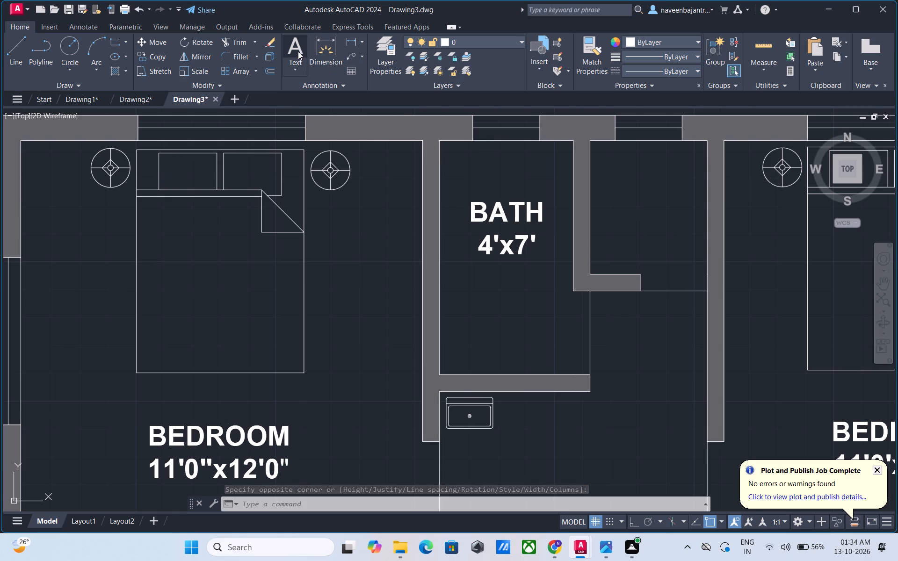
{"action": "left_click", "coordinate": [598, 165]}
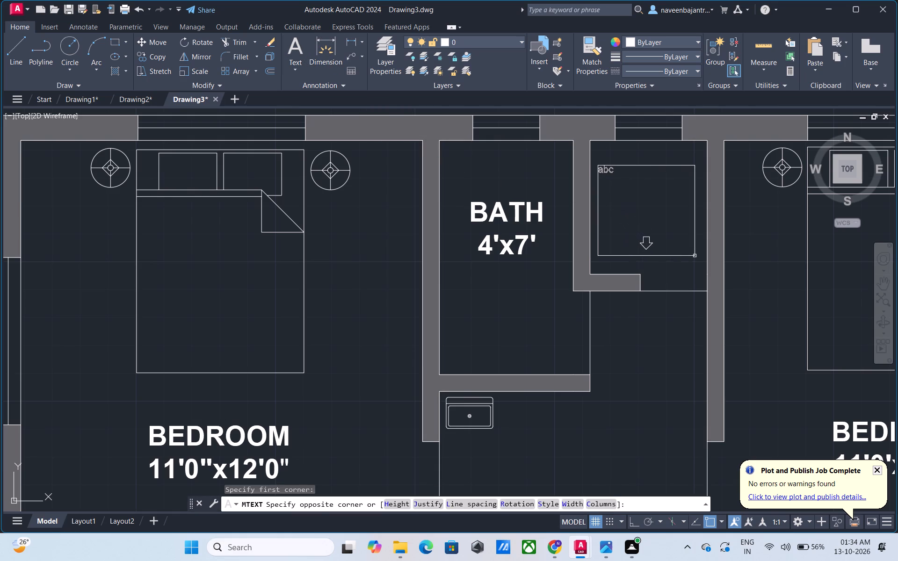
{"action": "left_click", "coordinate": [697, 257]}
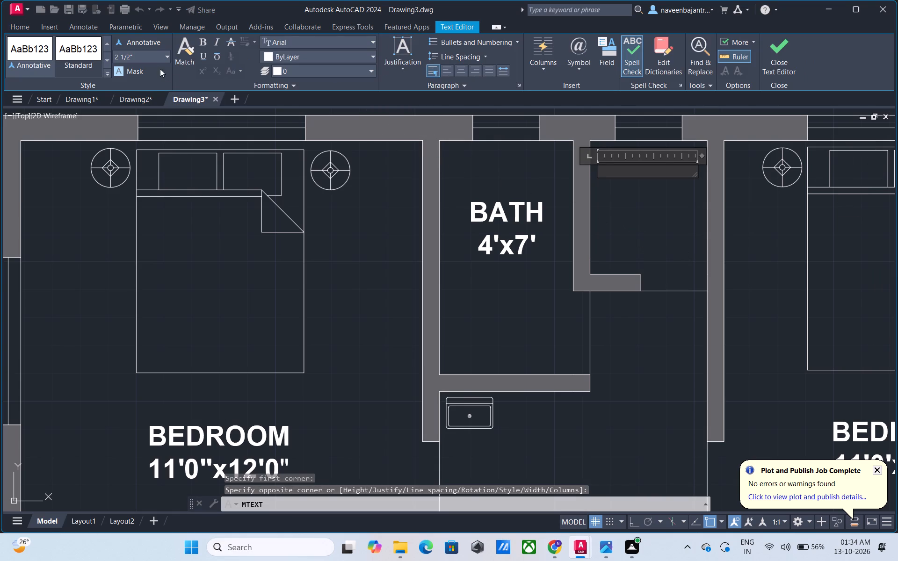
{"action": "left_click", "coordinate": [139, 56]}
{"action": "key", "text": "7"}
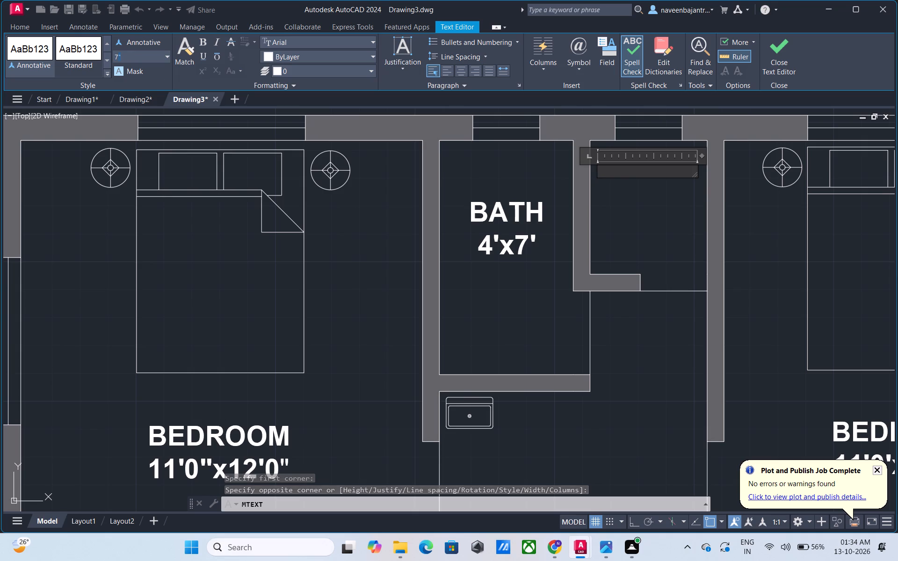
{"action": "key", "text": "shift+quotedbl"}
{"action": "key", "text": "Return"}
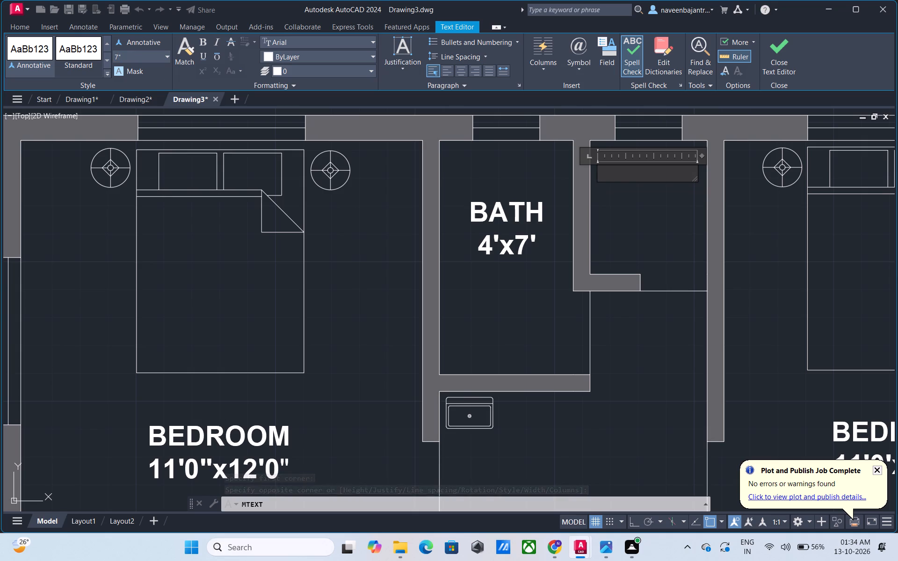
{"action": "key", "text": "w"}
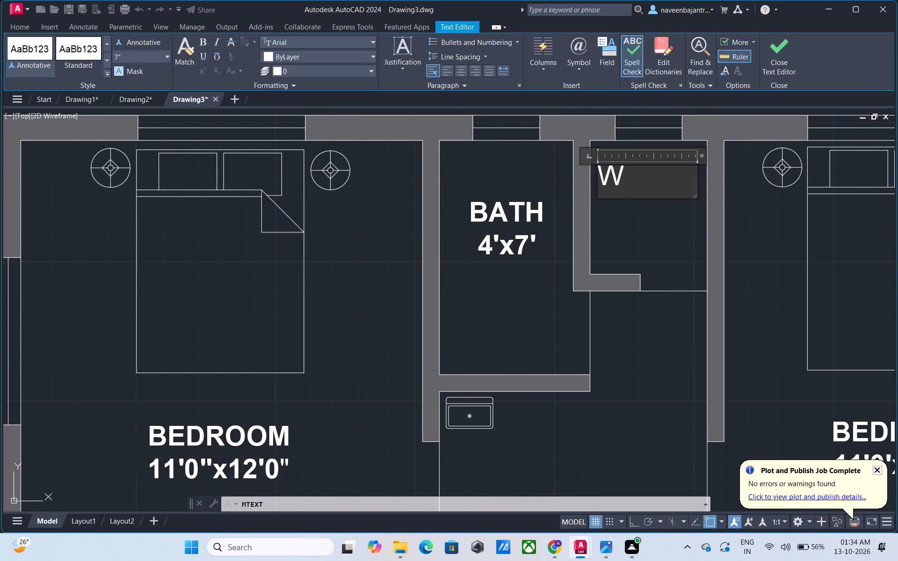
{"action": "key", "text": "period"}
{"action": "key", "text": "c"}
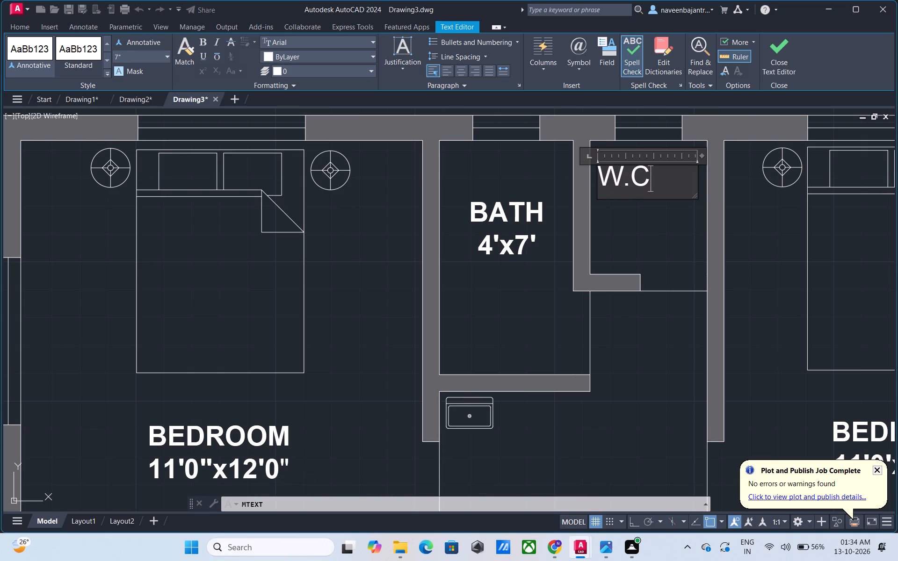
{"action": "key", "text": "Return"}
{"action": "type", "text": "3'6"}
{"action": "key", "text": "shift+quotedbl"}
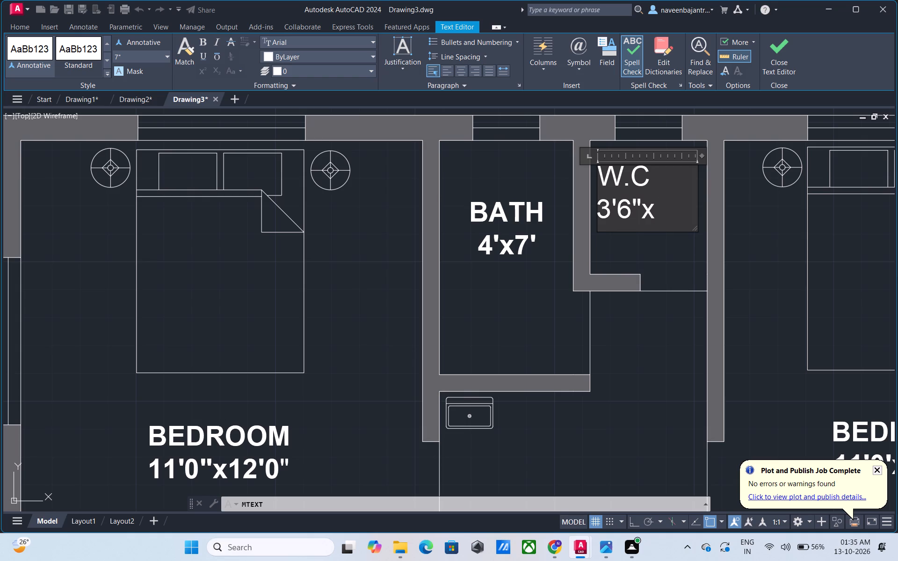
{"action": "key", "text": "4"}
{"action": "key", "text": "apostrophe"}
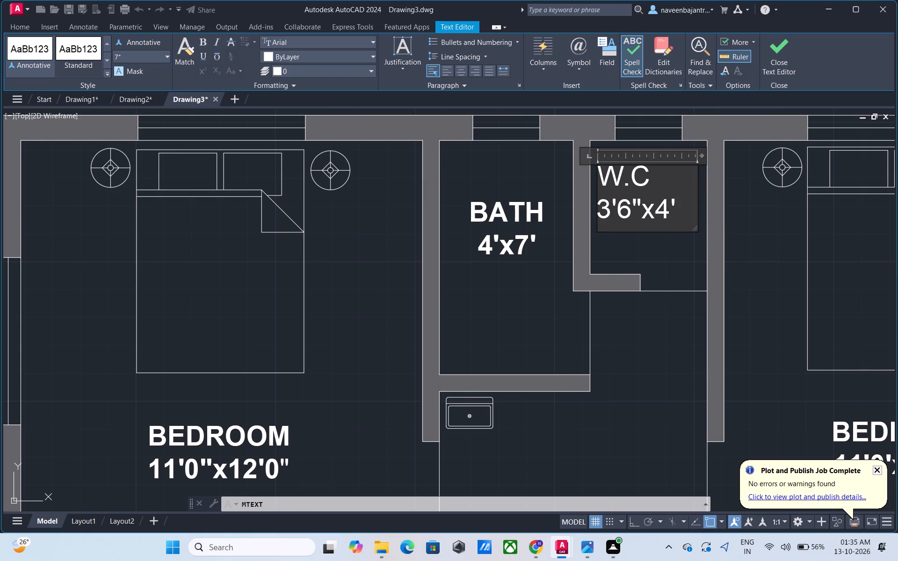
Centre both lines of the W.C label, make them bold and finish the text.
{"action": "left_click_drag", "start_coordinate": [681, 207], "coordinate": [595, 187]}
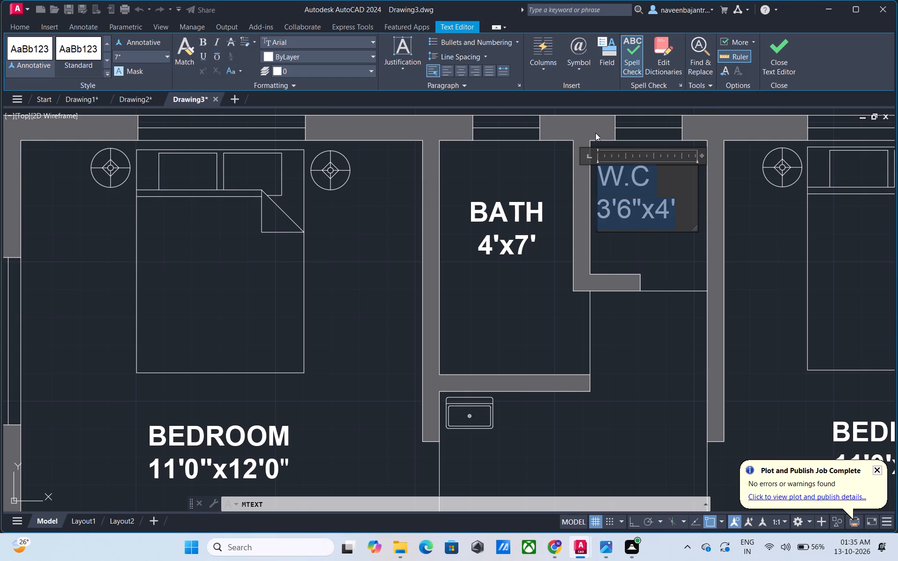
{"action": "left_click", "coordinate": [460, 71]}
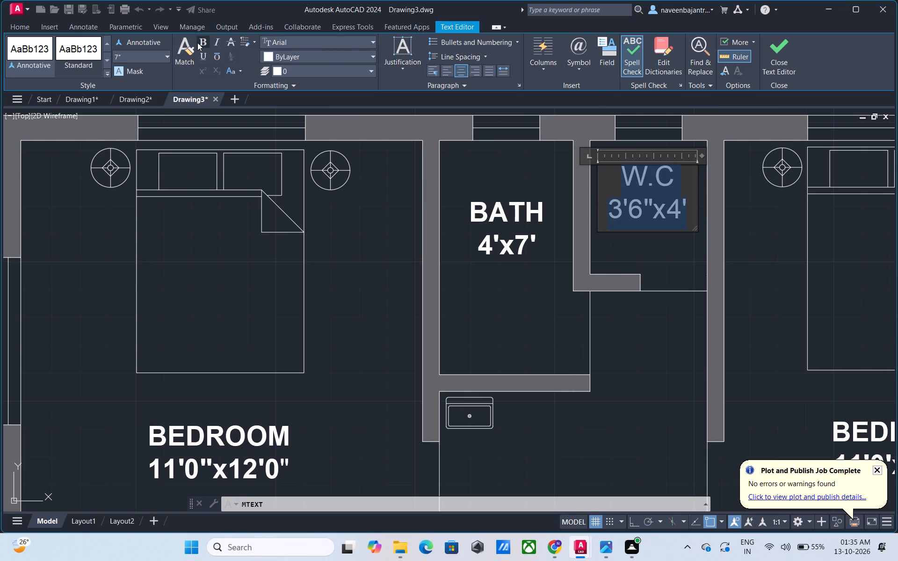
{"action": "left_click", "coordinate": [200, 43]}
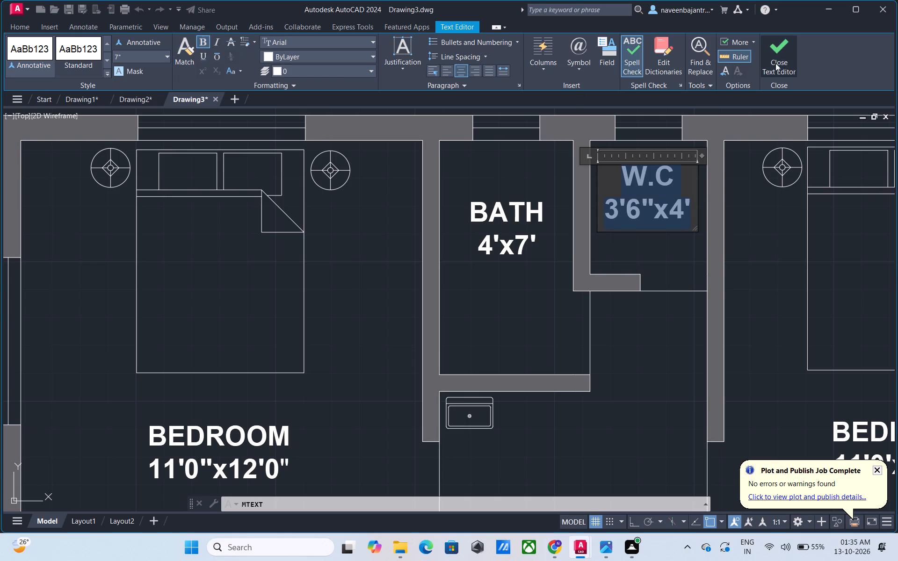
{"action": "left_click", "coordinate": [780, 59]}
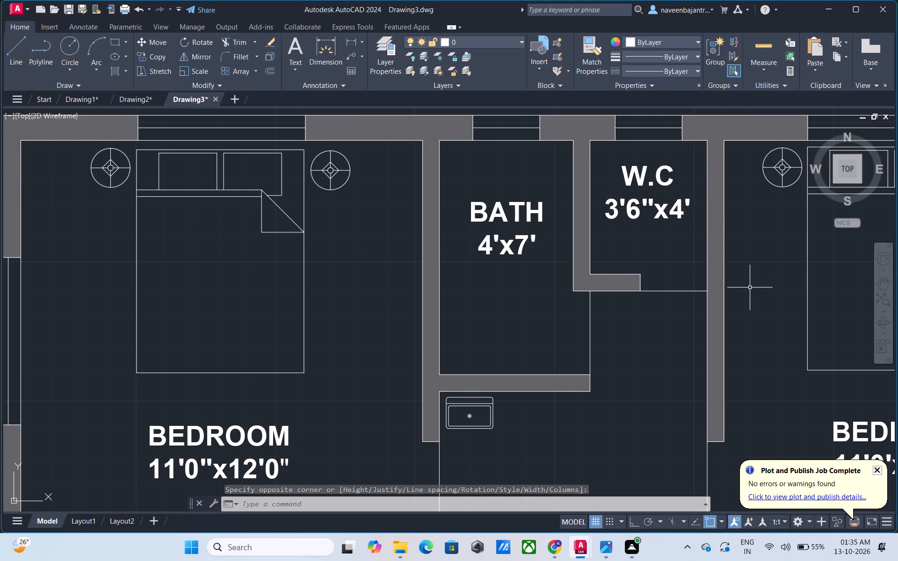
Add multiline text with 7" height in the large room with the sofas, reading HALL above 15'3"x12'6".
{"action": "middle_click_drag", "start_coordinate": [750, 288], "coordinate": [390, 39]}
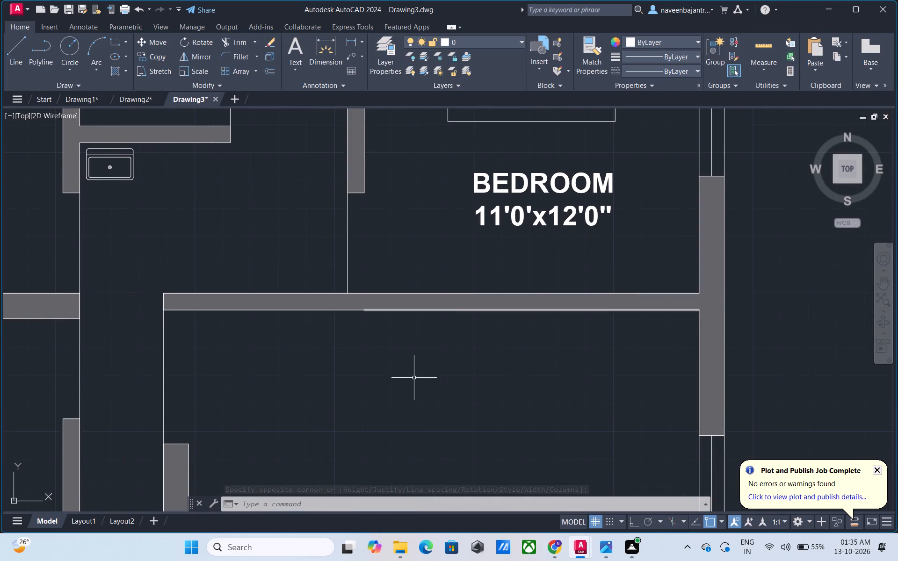
{"action": "scroll", "coordinate": [414, 380], "scroll_direction": "down", "scroll_amount": 2}
{"action": "middle_click_drag", "start_coordinate": [415, 383], "coordinate": [462, 299]}
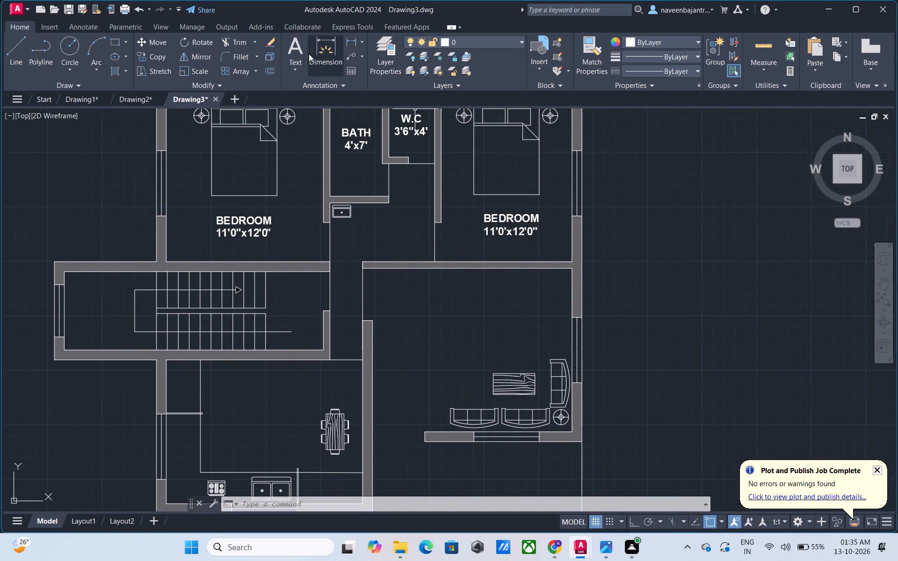
{"action": "left_click", "coordinate": [294, 49]}
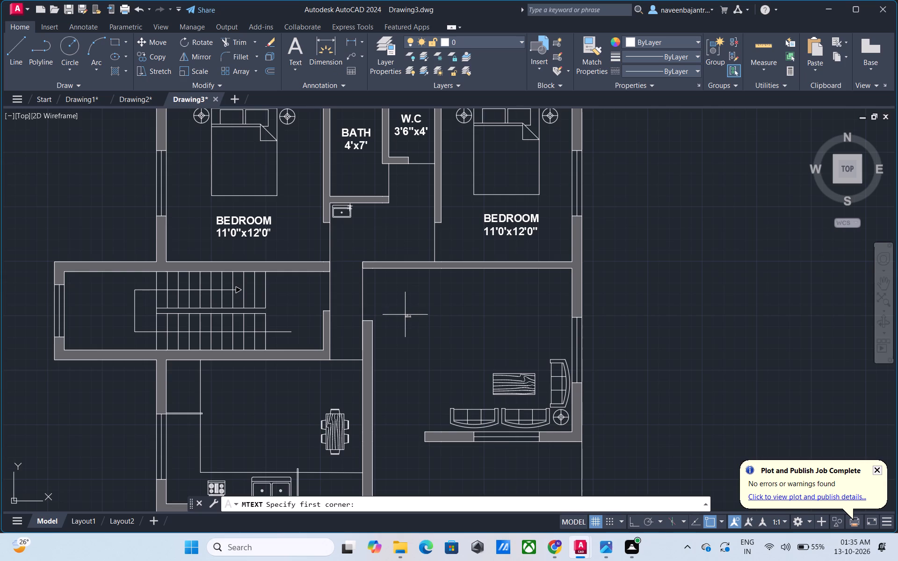
{"action": "left_click", "coordinate": [406, 313]}
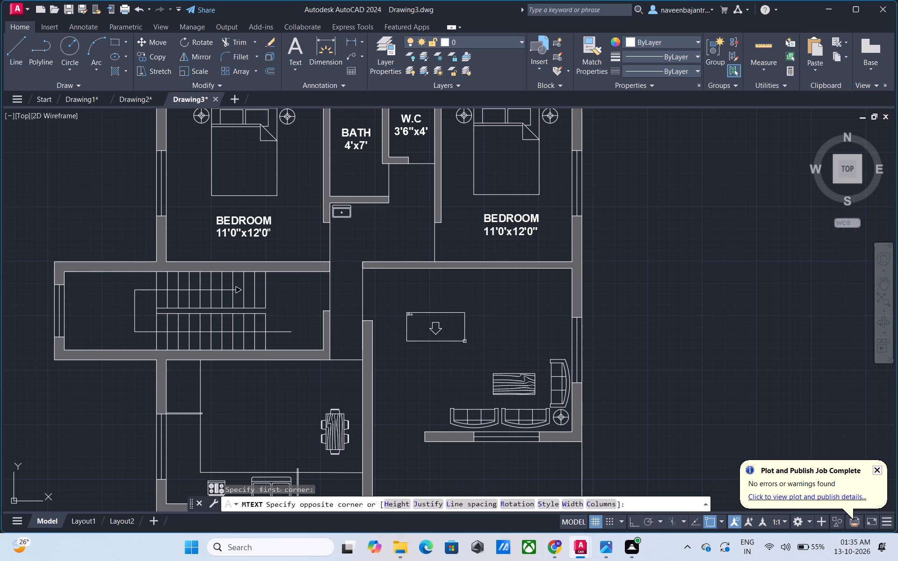
{"action": "left_click", "coordinate": [500, 359]}
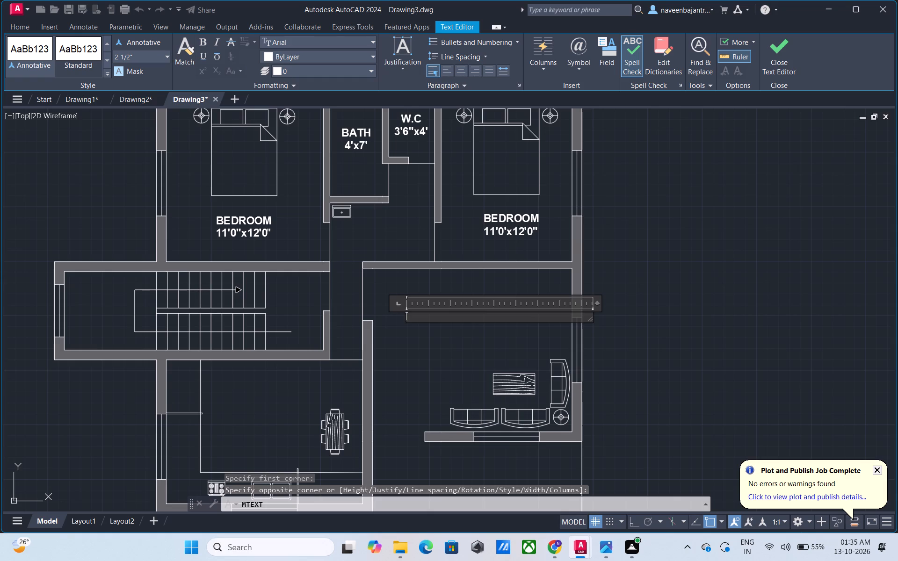
{"action": "left_click", "coordinate": [150, 54]}
{"action": "key", "text": "7"}
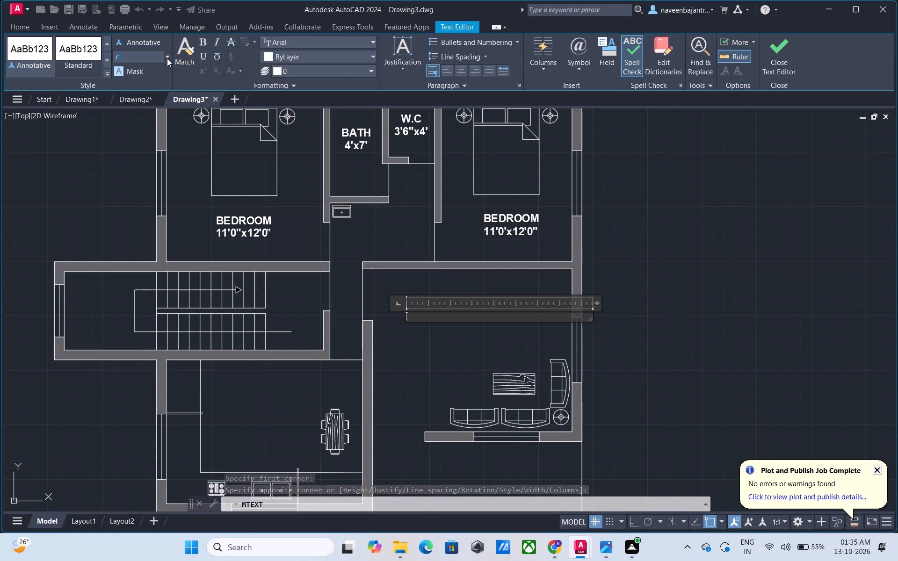
{"action": "key", "text": "shift+quotedbl"}
{"action": "key", "text": "Return"}
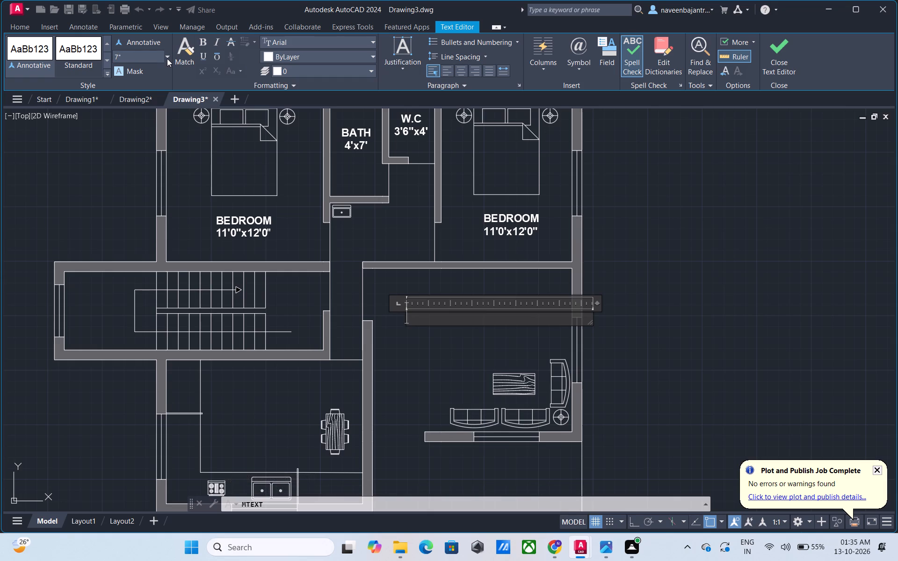
{"action": "type", "text": "HA"}
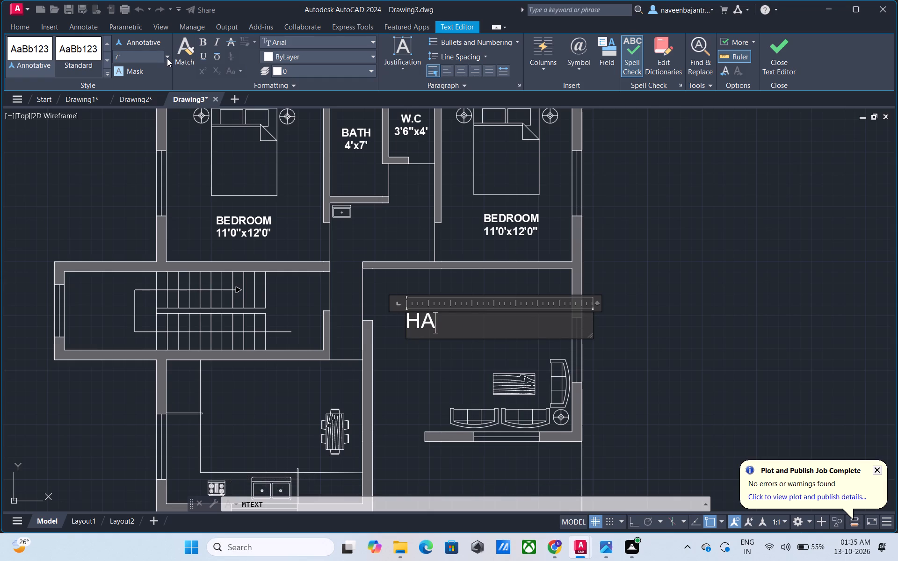
{"action": "type", "text": "LL"}
{"action": "key", "text": "Return"}
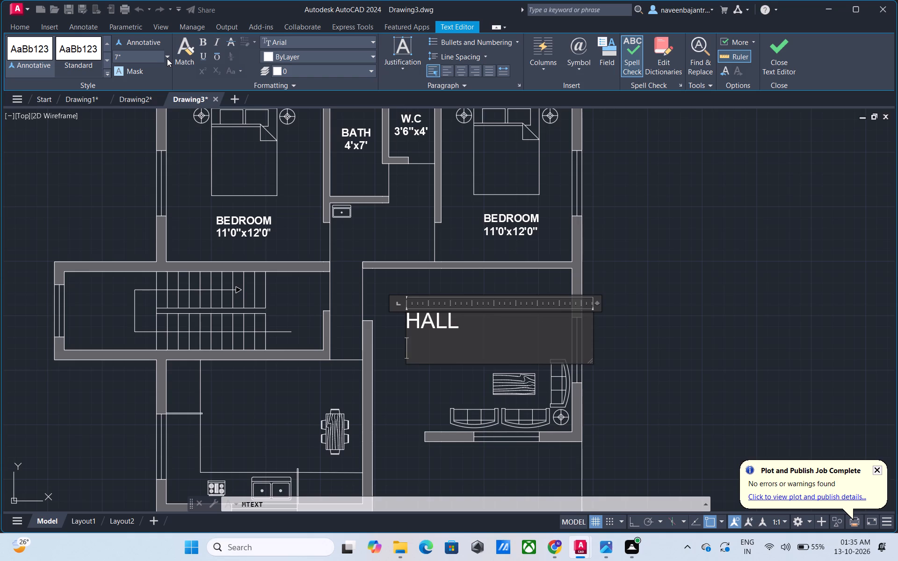
{"action": "type", "text": "15'"}
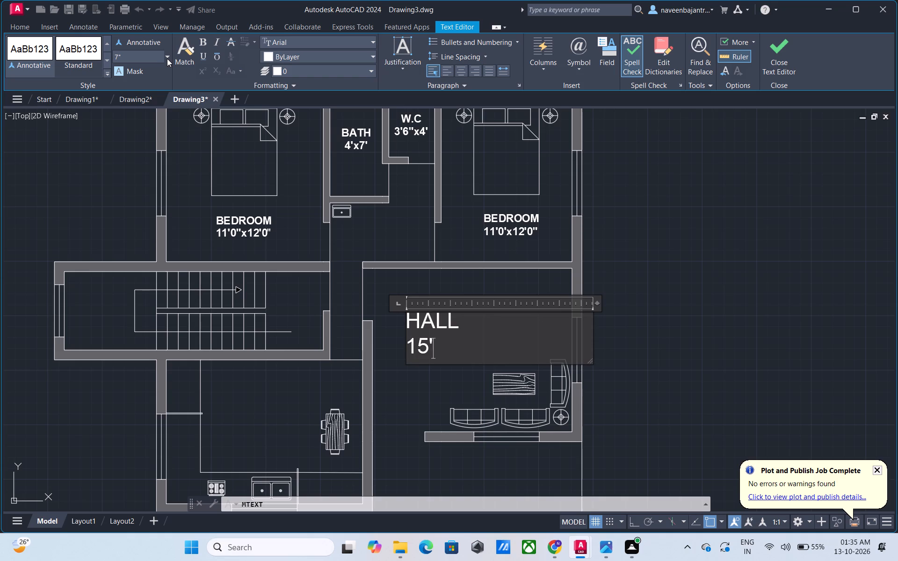
{"action": "key", "text": "3"}
{"action": "key", "text": "shift+quotedbl"}
{"action": "type", "text": "12'"}
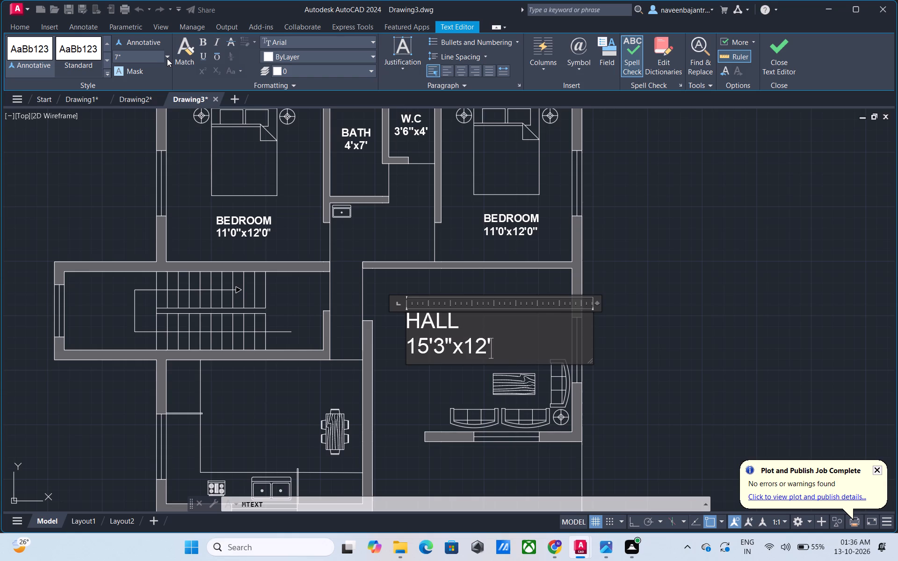
{"action": "key", "text": "6"}
{"action": "key", "text": "shift+quotedbl"}
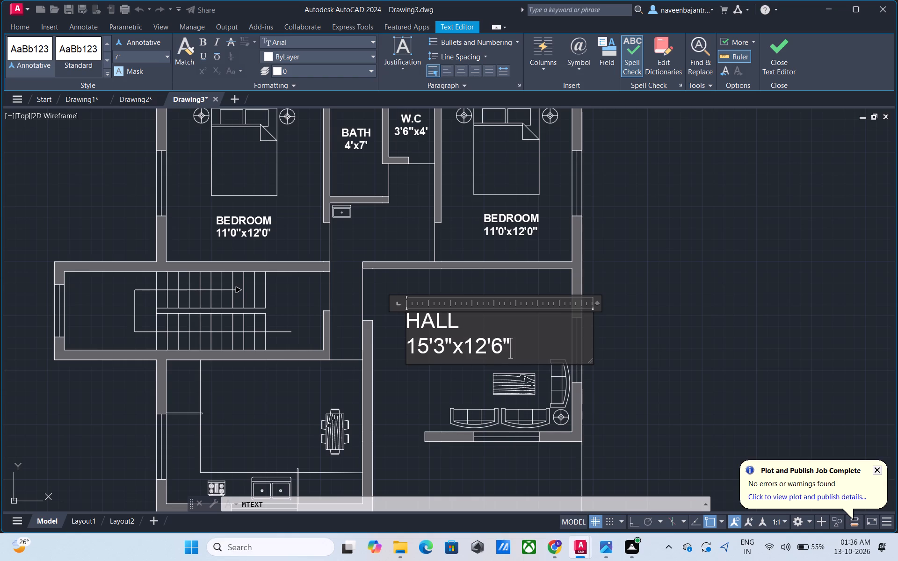
Centre both lines of the HALL label, make them bold and finish the text.
{"action": "left_click_drag", "start_coordinate": [512, 346], "coordinate": [479, 350]}
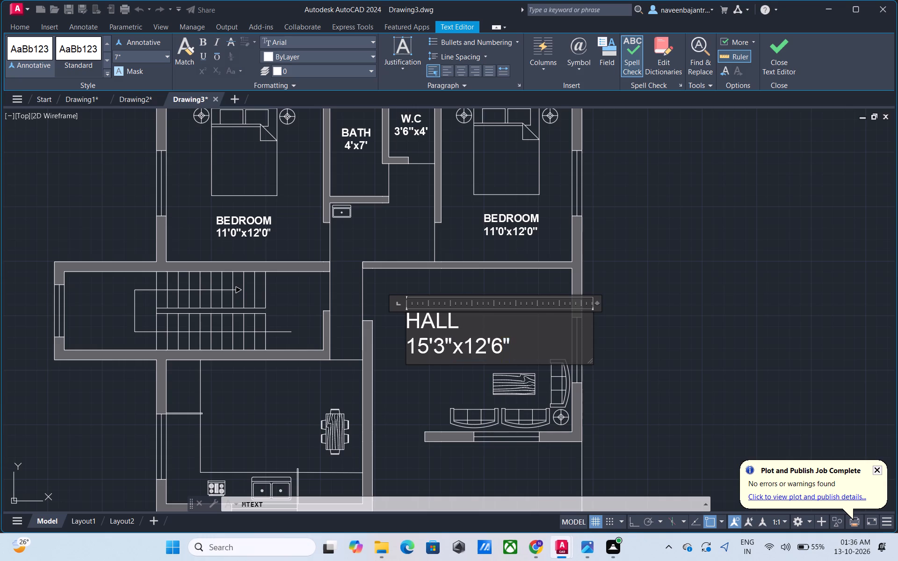
{"action": "left_click_drag", "start_coordinate": [479, 350], "coordinate": [401, 324]}
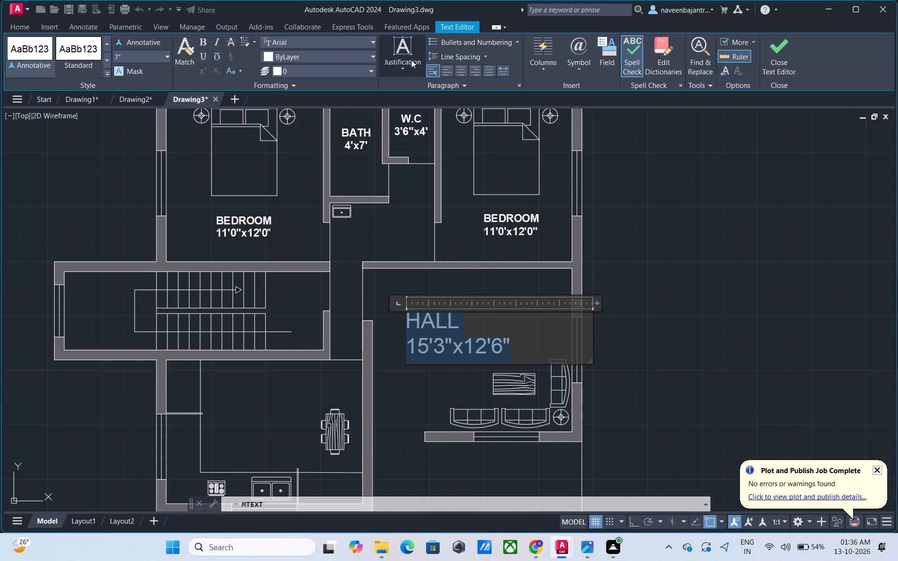
{"action": "left_click", "coordinate": [458, 69]}
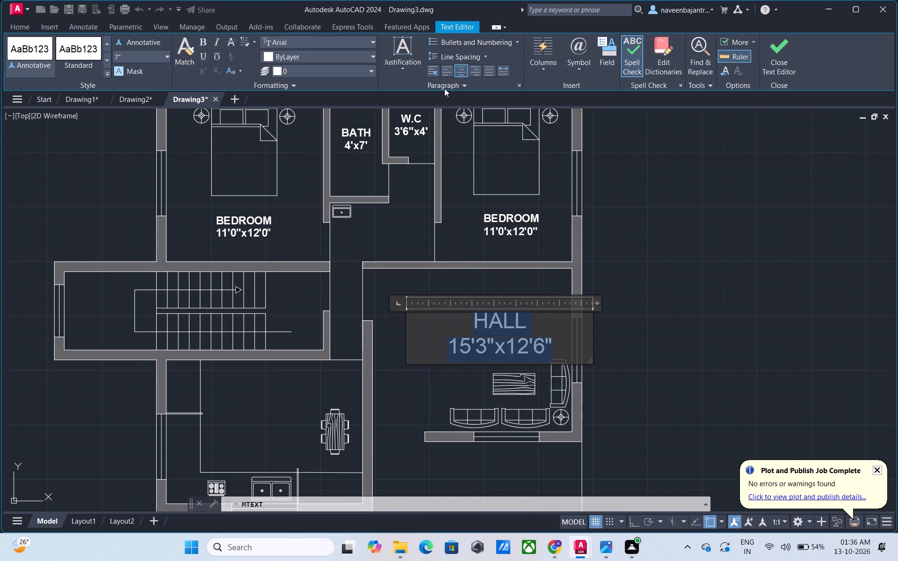
{"action": "left_click", "coordinate": [203, 42]}
{"action": "left_click", "coordinate": [769, 61]}
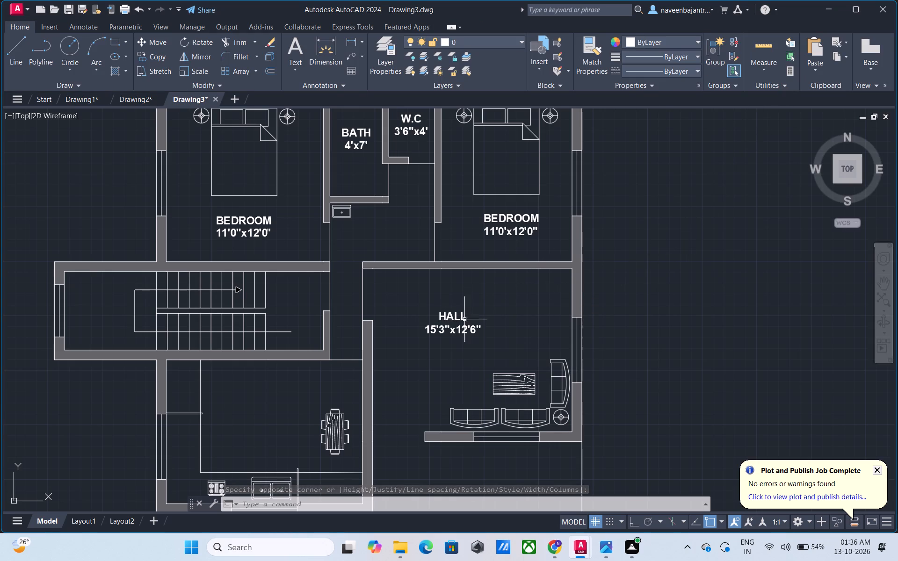
Add multiline text with 7" height in the open area south of the hall, reading PORCH above 16'0"x8'0".
{"action": "middle_click_drag", "start_coordinate": [457, 371], "coordinate": [454, 354]}
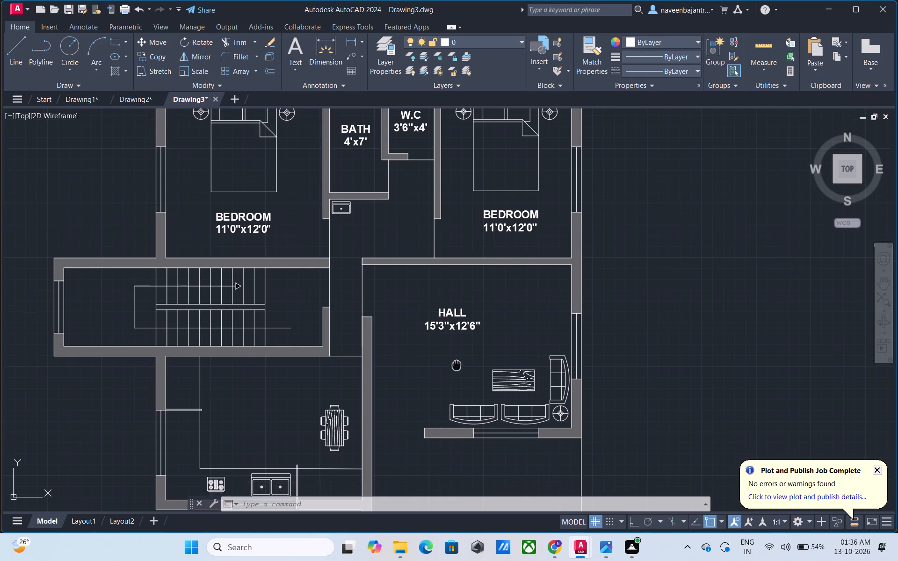
{"action": "middle_click_drag", "start_coordinate": [454, 354], "coordinate": [424, 219]}
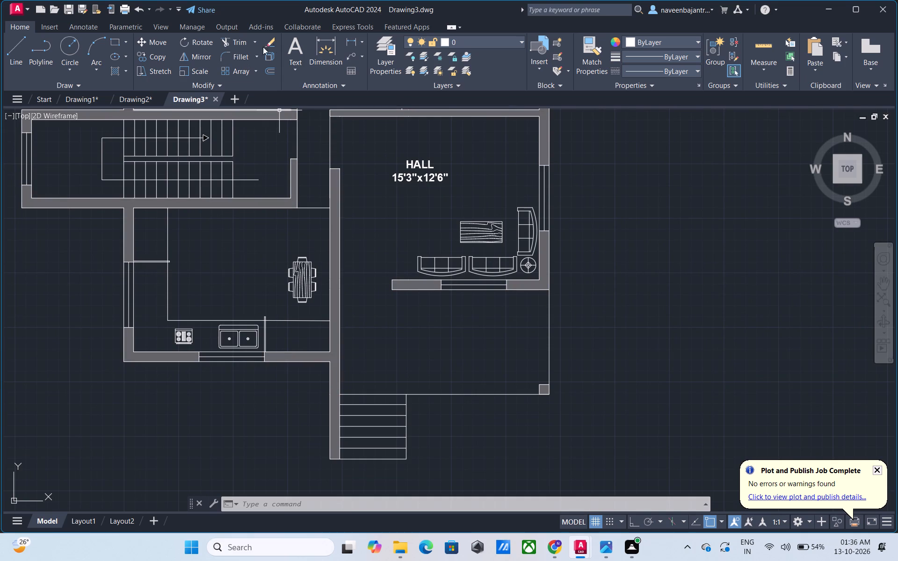
{"action": "left_click", "coordinate": [299, 42]}
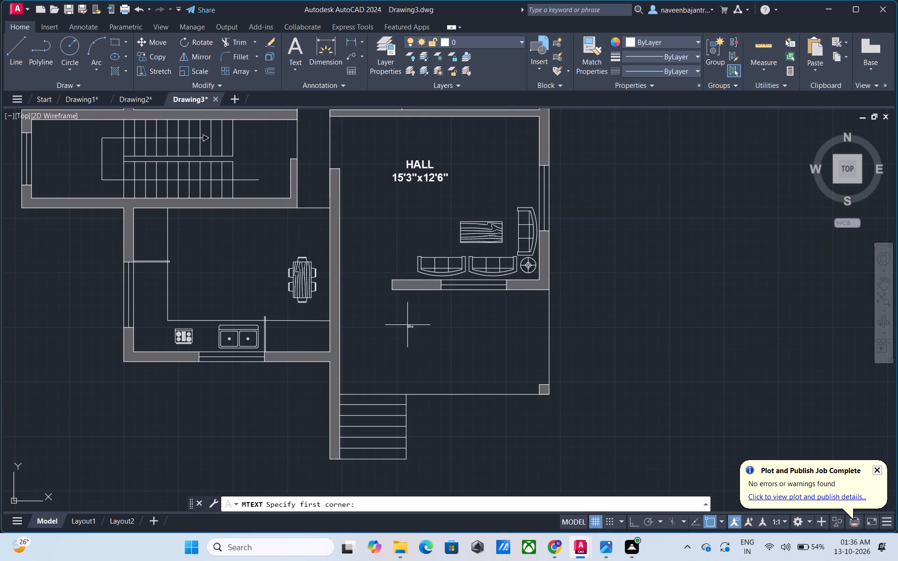
{"action": "left_click", "coordinate": [416, 323]}
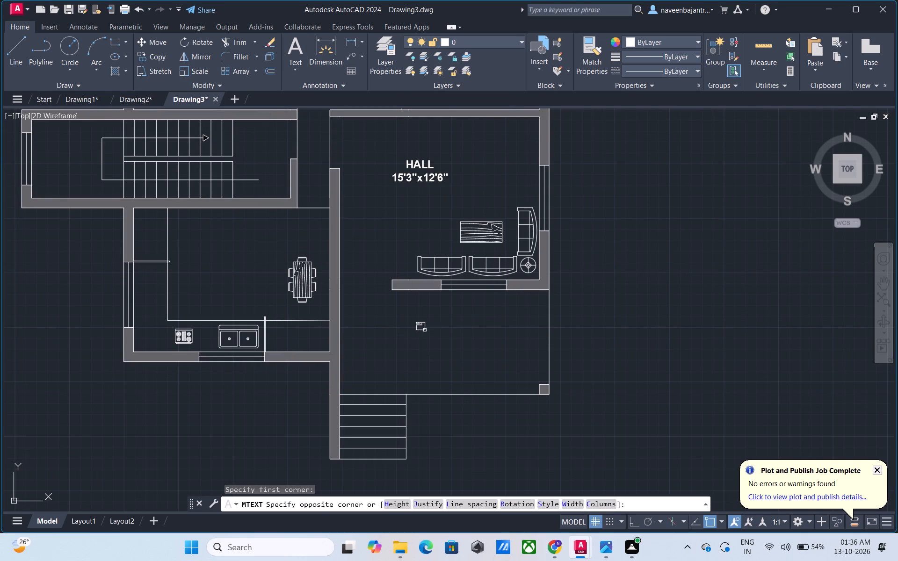
{"action": "left_click", "coordinate": [515, 367]}
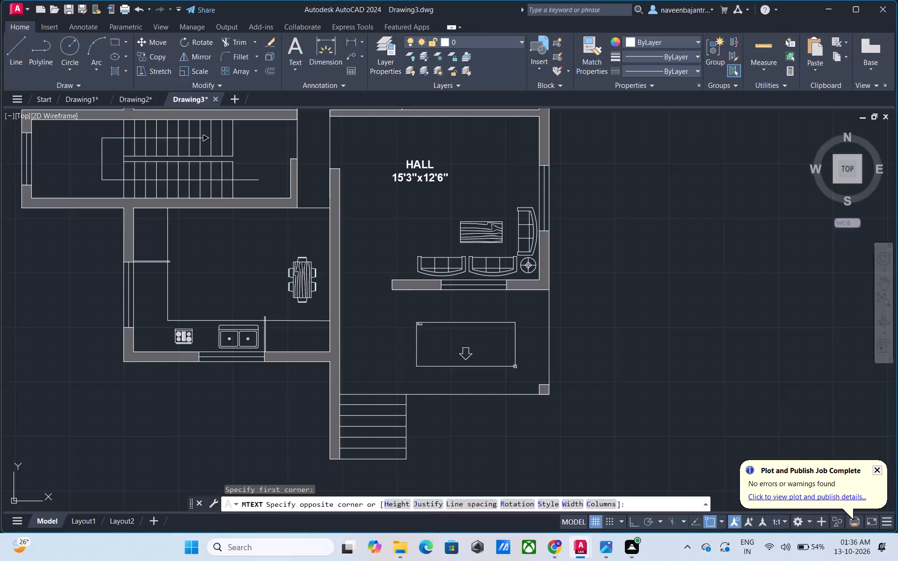
{"action": "left_click", "coordinate": [143, 54]}
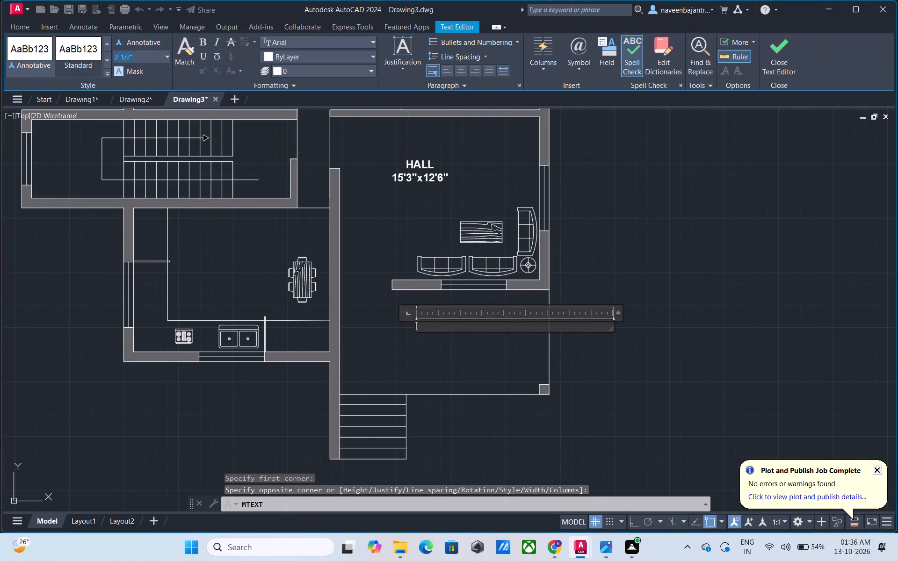
{"action": "key", "text": "7"}
{"action": "key", "text": "shift+quotedbl"}
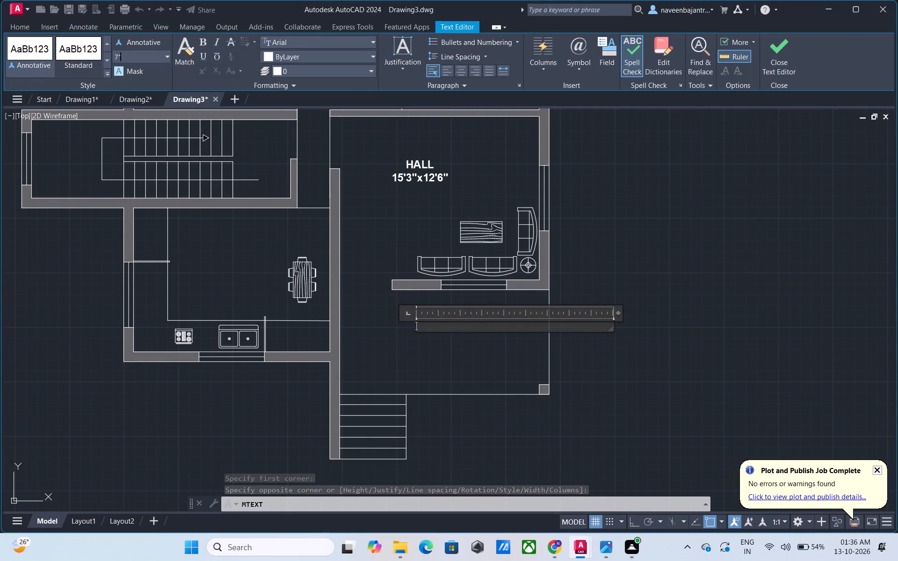
{"action": "key", "text": "Return"}
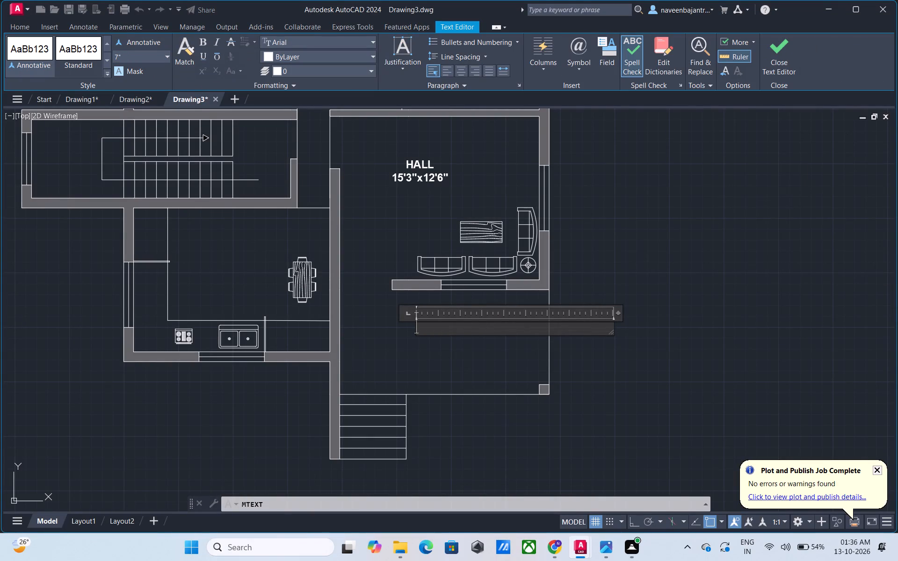
{"action": "key", "text": "p"}
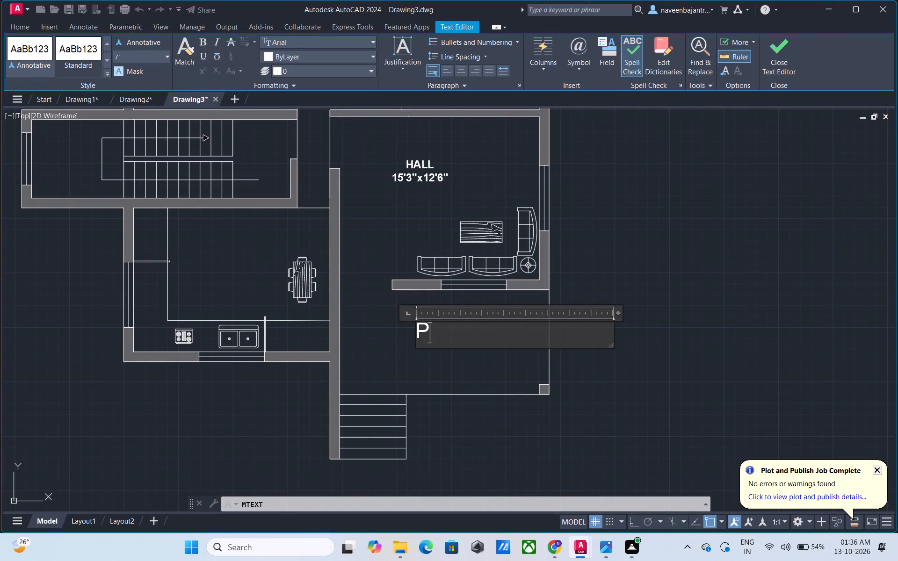
{"action": "key", "text": "o"}
{"action": "type", "text": "RCH"}
{"action": "key", "text": "Return"}
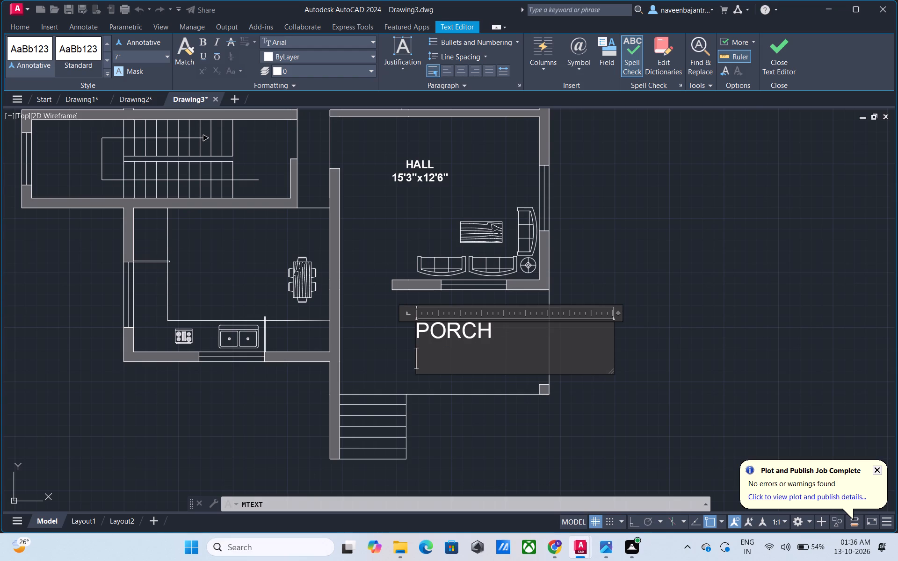
{"action": "type", "text": "16"}
{"action": "key", "text": "apostrophe"}
{"action": "key", "text": "0"}
{"action": "key", "text": "shift+quotedbl"}
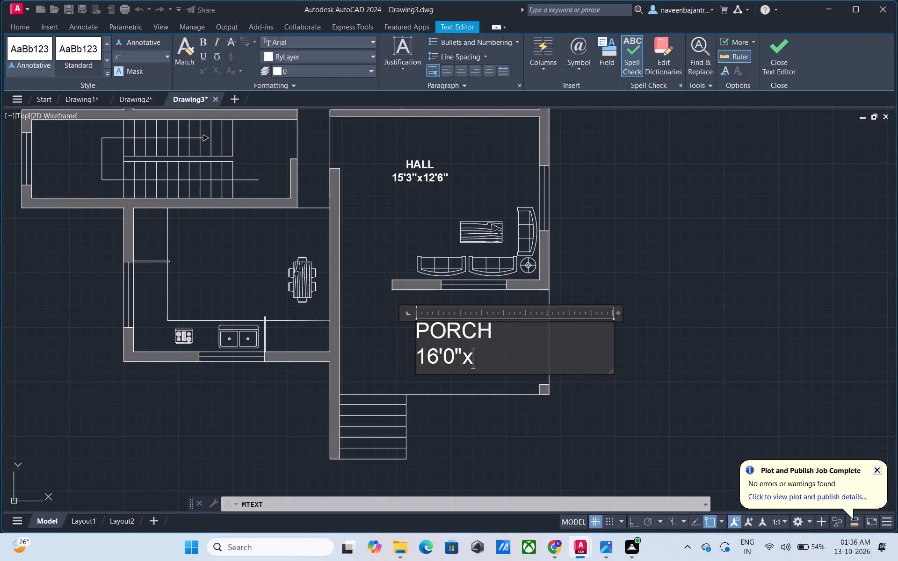
{"action": "type", "text": "8'0"}
{"action": "key", "text": "shift+quotedbl"}
Centre both lines of the PORCH label, make them bold and finish the text.
{"action": "left_click_drag", "start_coordinate": [511, 362], "coordinate": [419, 337]}
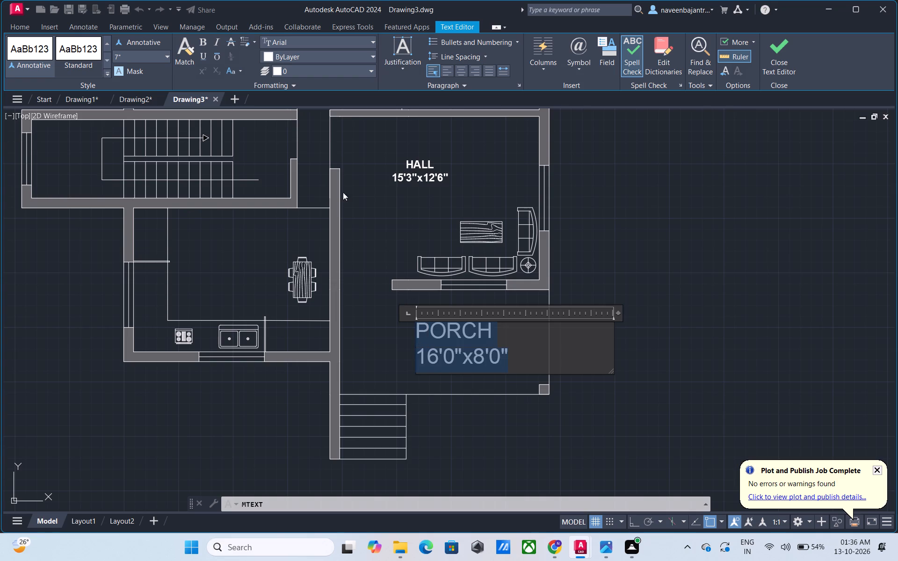
{"action": "left_click", "coordinate": [465, 68]}
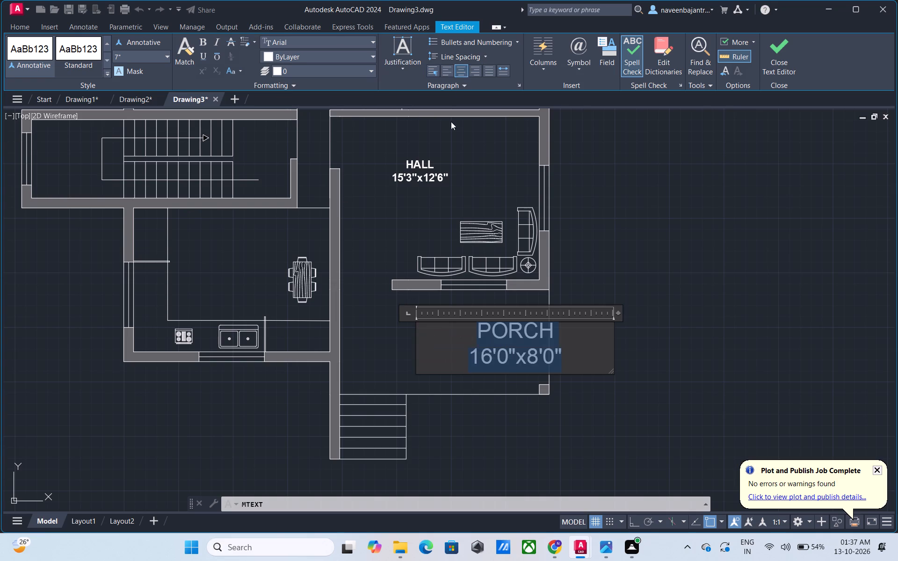
{"action": "left_click", "coordinate": [208, 43]}
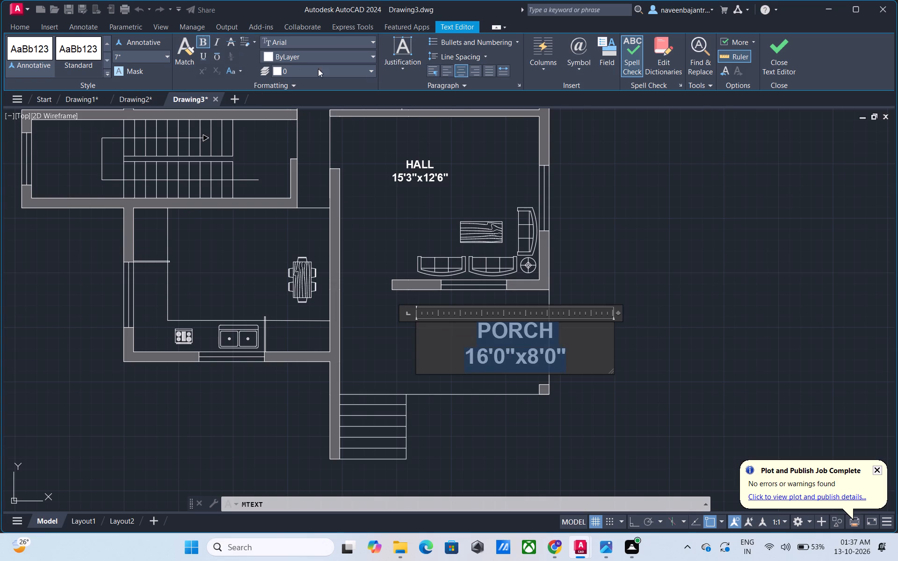
{"action": "left_click", "coordinate": [783, 69]}
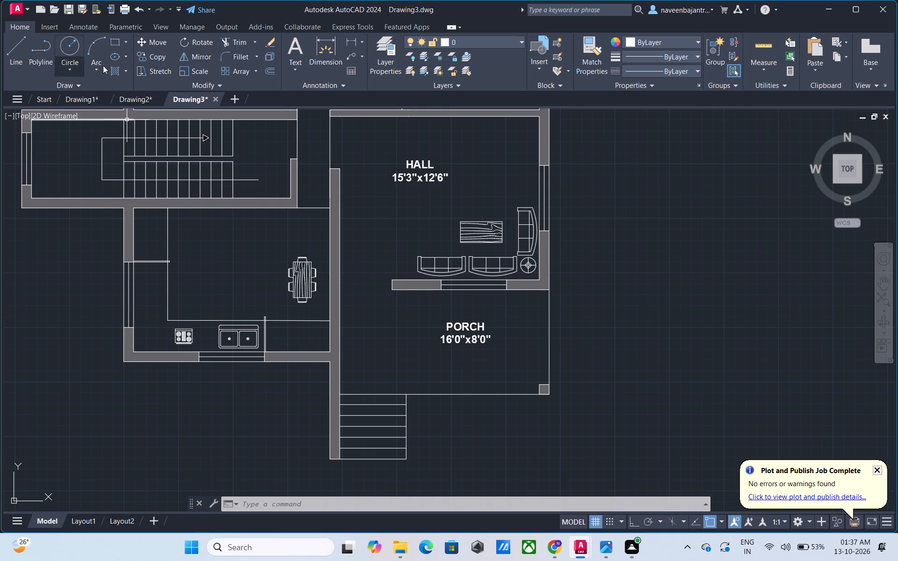
Add multiline text with 7" height in the room with the stove and dining table, reading KITCHEN, DINNING and 15'0"x11'0" on three lines.
{"action": "left_click", "coordinate": [292, 48]}
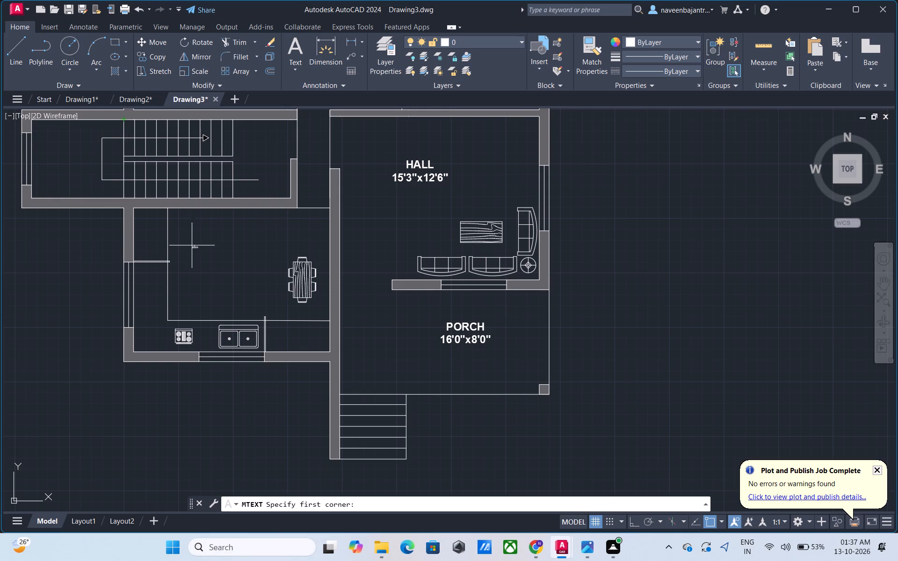
{"action": "left_click", "coordinate": [192, 253]}
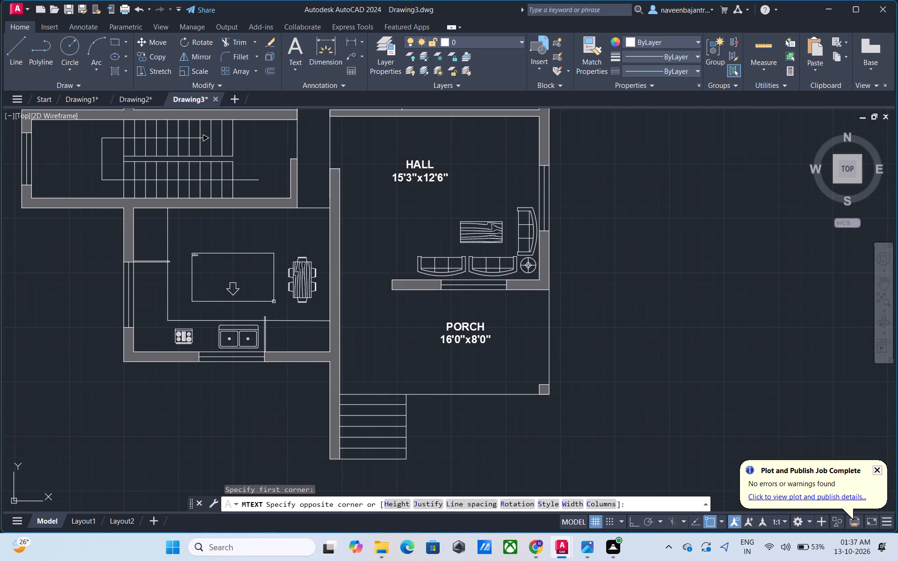
{"action": "left_click", "coordinate": [281, 302]}
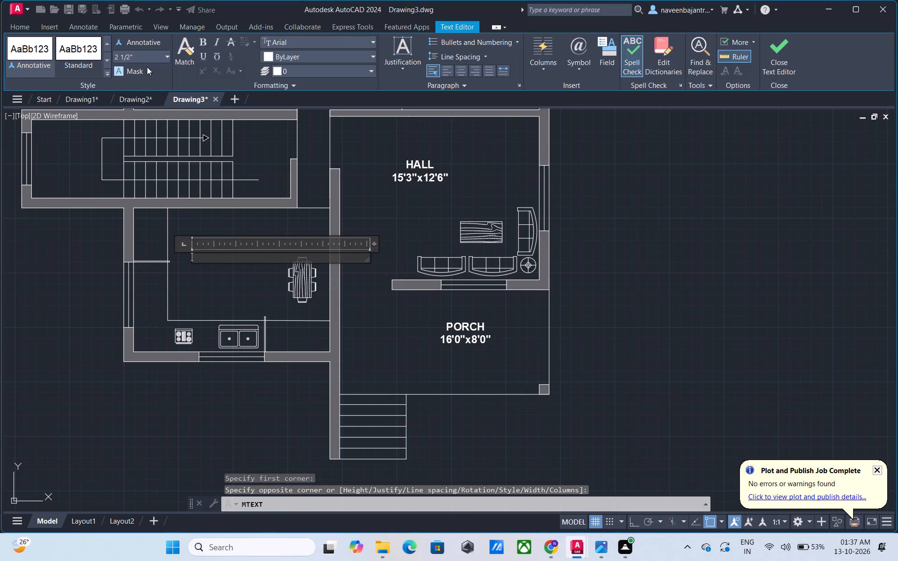
{"action": "left_click", "coordinate": [145, 58]}
{"action": "key", "text": "7"}
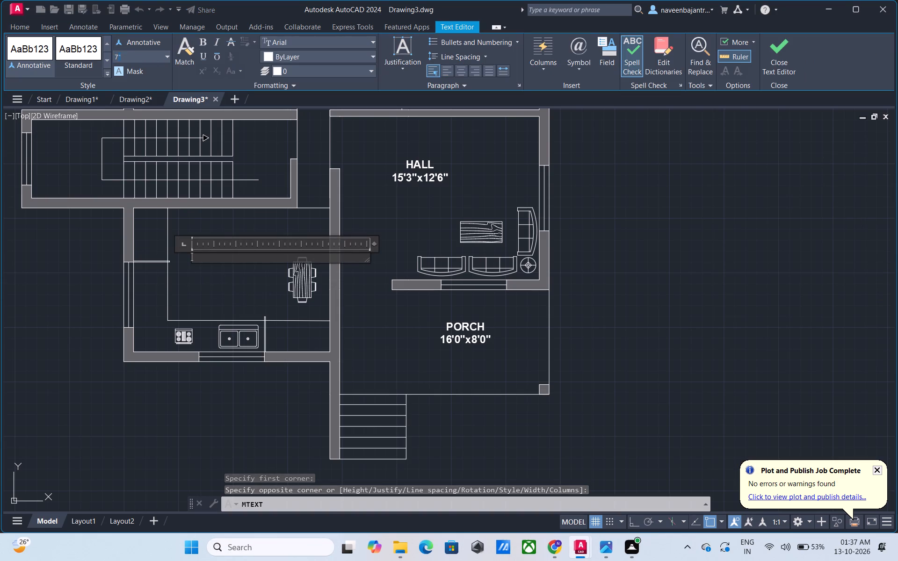
{"action": "key", "text": "shift+quotedbl"}
{"action": "key", "text": "Return"}
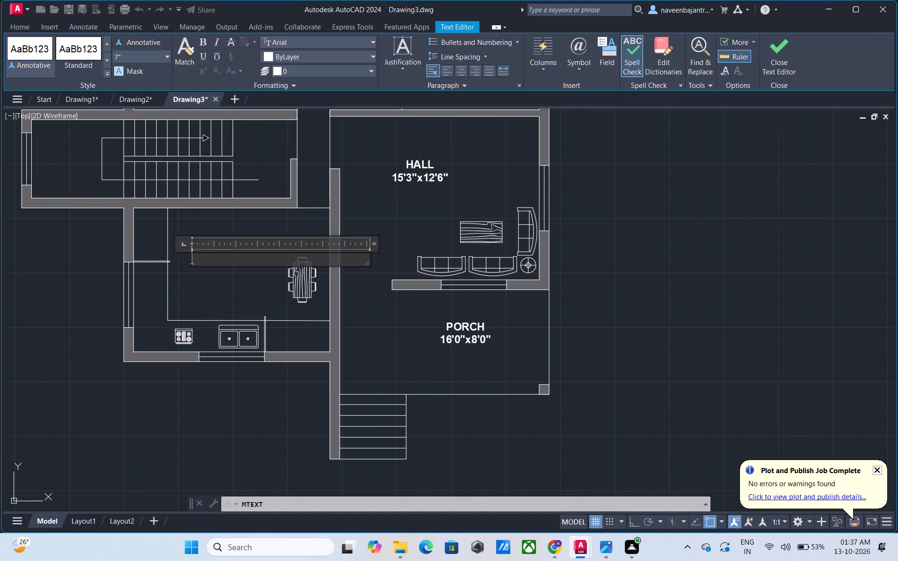
{"action": "type", "text": "KITCHEN"}
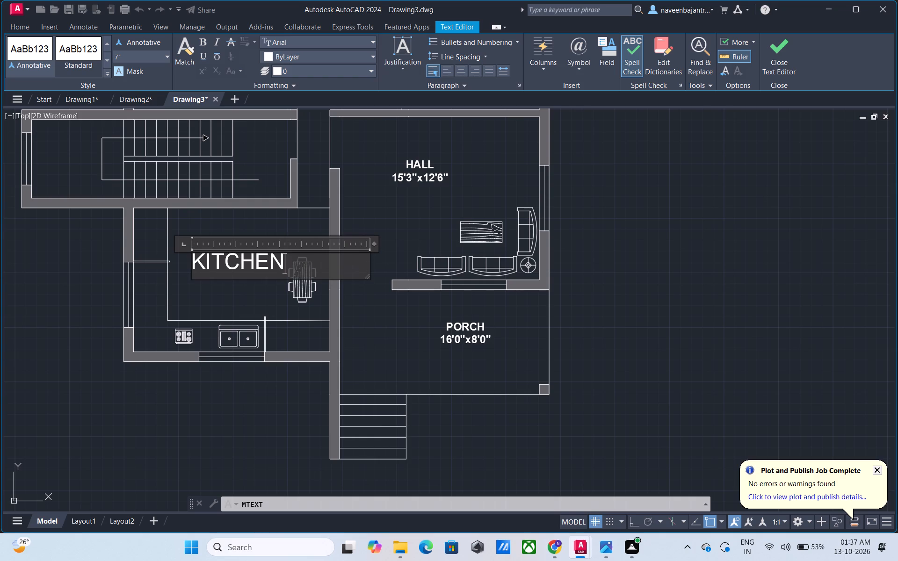
{"action": "key", "text": "Return"}
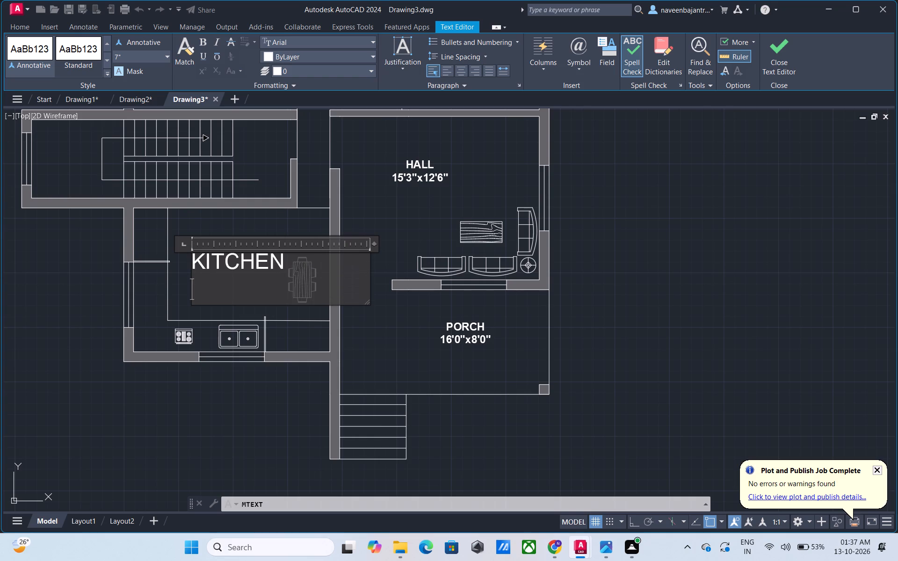
{"action": "key", "text": "d"}
{"action": "type", "text": "INNING"}
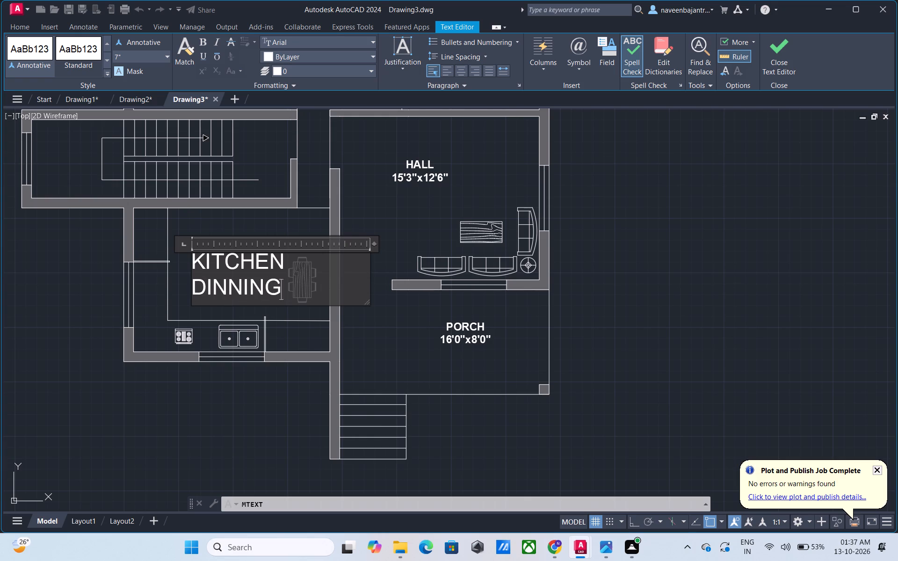
{"action": "key", "text": "Return"}
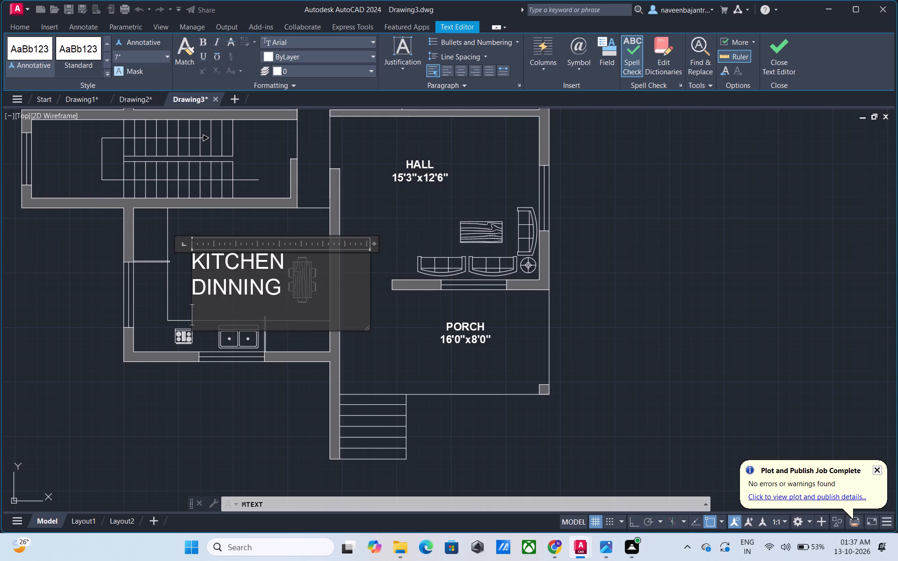
{"action": "type", "text": "15'"}
{"action": "key", "text": "0"}
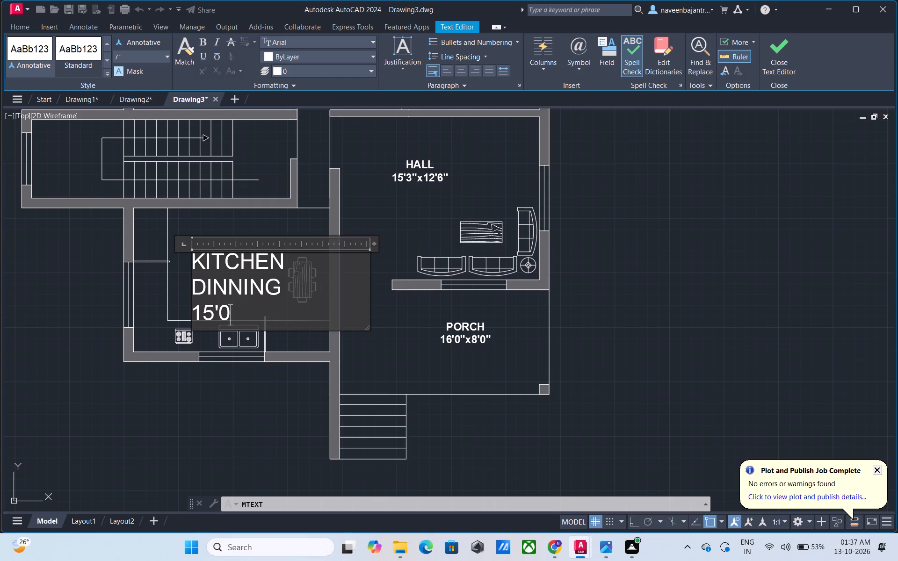
{"action": "key", "text": "shift+quotedbl"}
{"action": "type", "text": "11'0"}
{"action": "key", "text": "shift+quotedbl"}
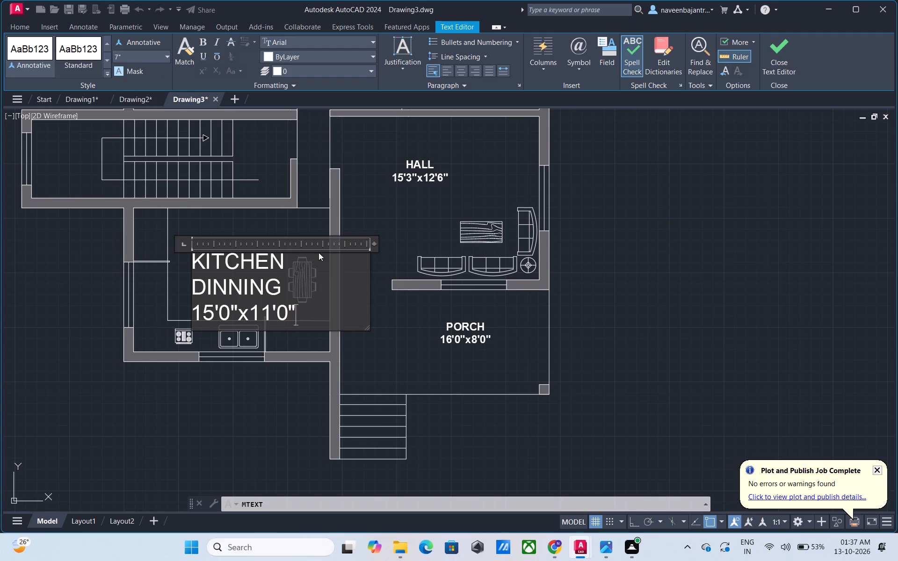
Centre all three lines of the KITCHEN DINNING label, make them bold and finish the text.
{"action": "left_click_drag", "start_coordinate": [299, 316], "coordinate": [191, 265]}
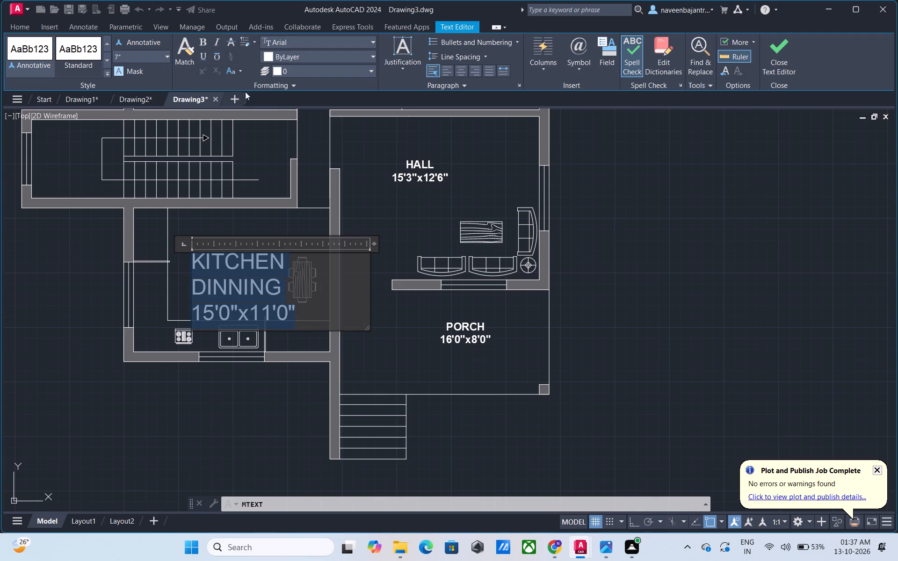
{"action": "left_click", "coordinate": [463, 70]}
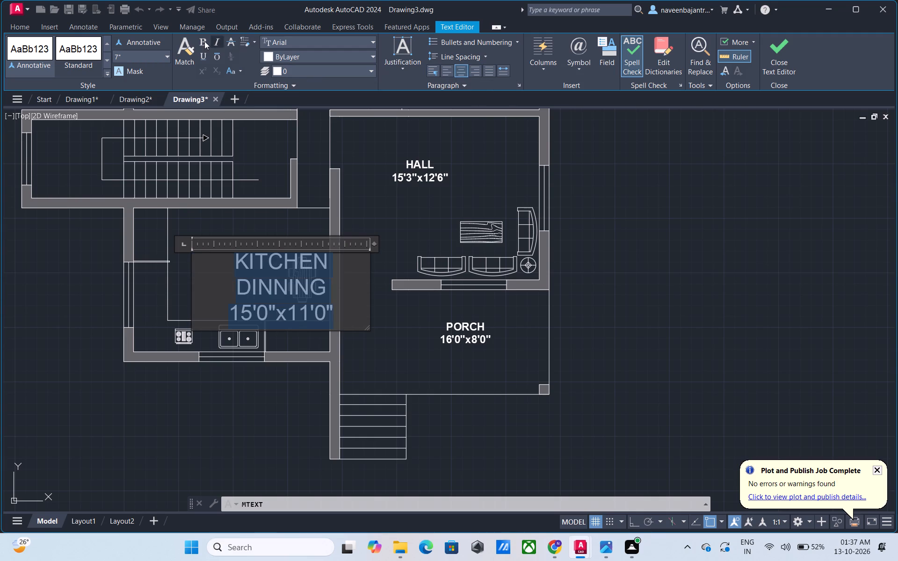
{"action": "left_click", "coordinate": [204, 41]}
{"action": "left_click", "coordinate": [769, 62]}
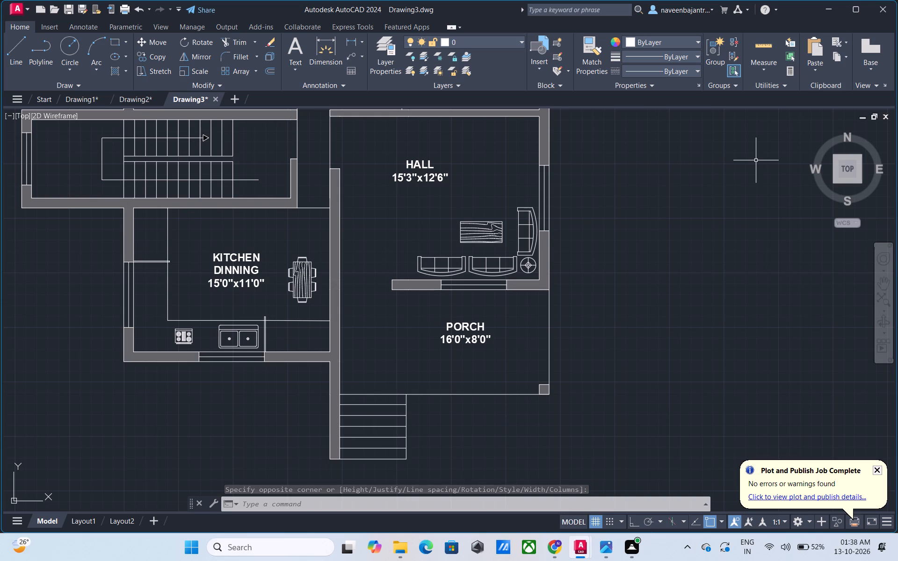
Dimension the overall width of the plan between the outer corners of the north wall, placing the dimension line above that wall.
{"action": "scroll", "coordinate": [756, 160], "scroll_direction": "down", "scroll_amount": 2}
{"action": "middle_click_drag", "start_coordinate": [756, 160], "coordinate": [754, 165]}
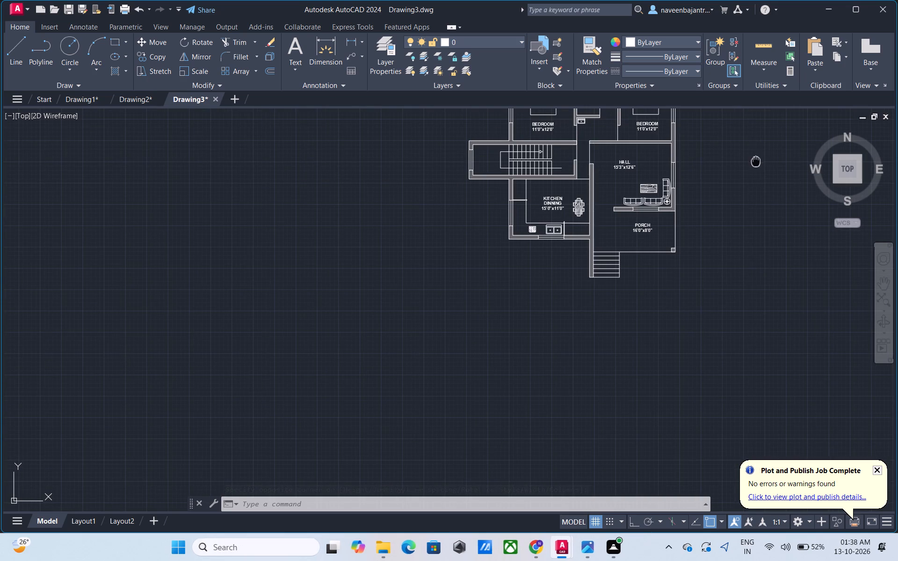
{"action": "middle_click_drag", "start_coordinate": [754, 165], "coordinate": [706, 289]}
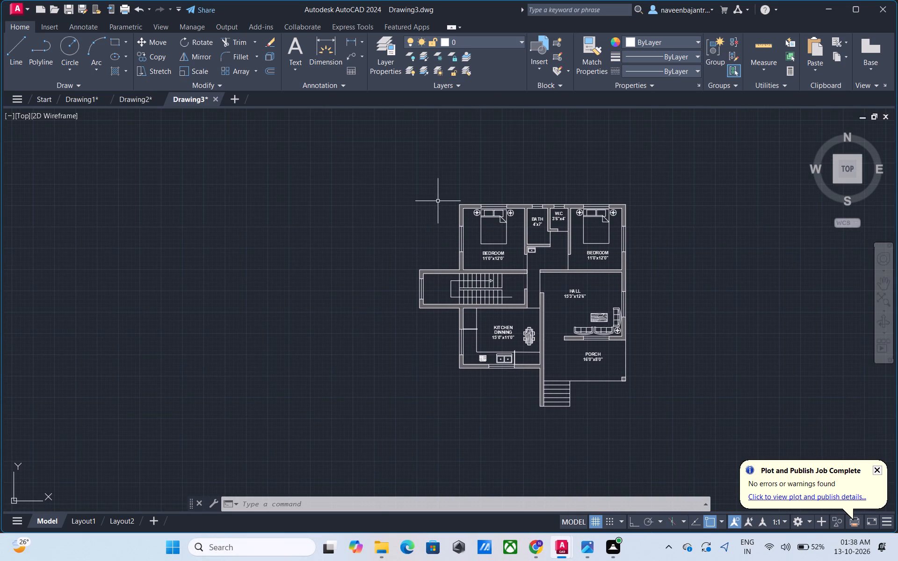
{"action": "left_click", "coordinate": [325, 51]}
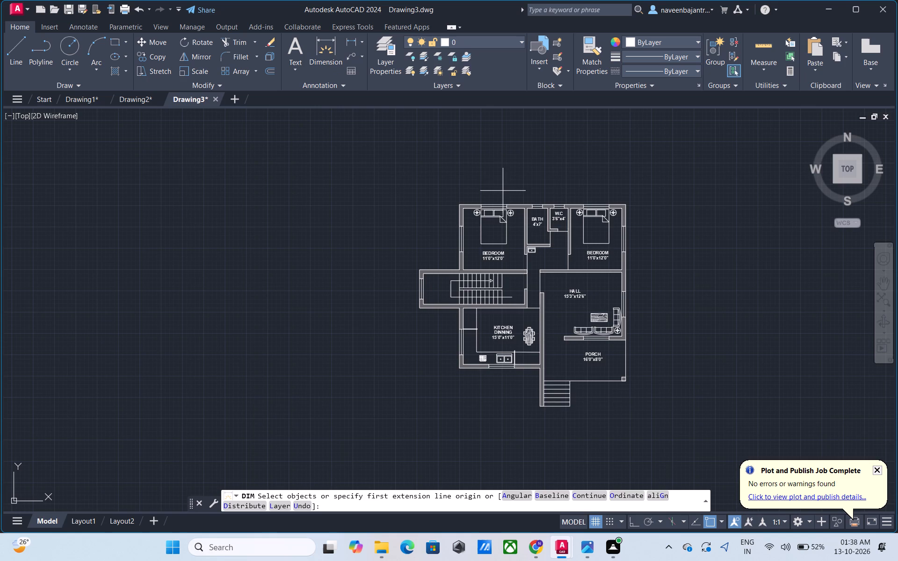
{"action": "scroll", "coordinate": [486, 195], "scroll_direction": "up", "scroll_amount": 2}
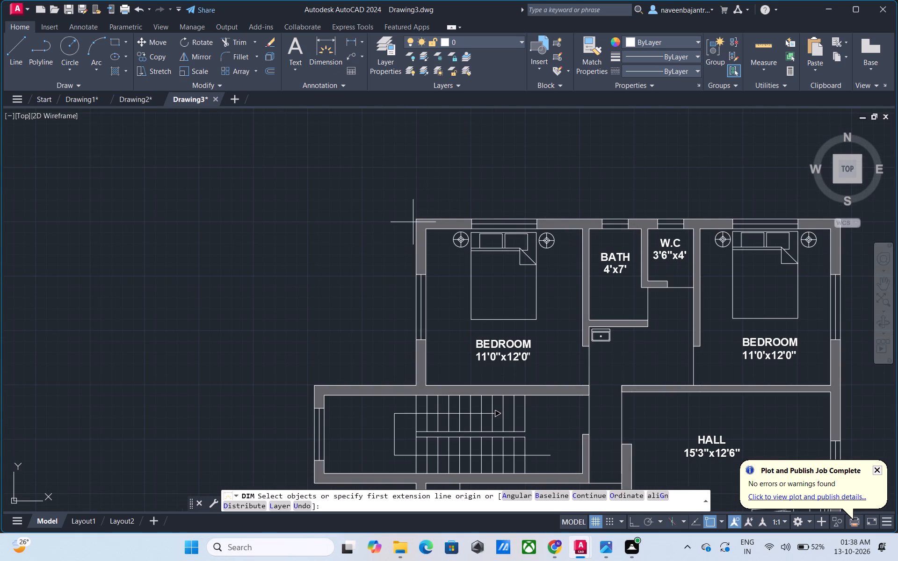
{"action": "left_click", "coordinate": [414, 220]}
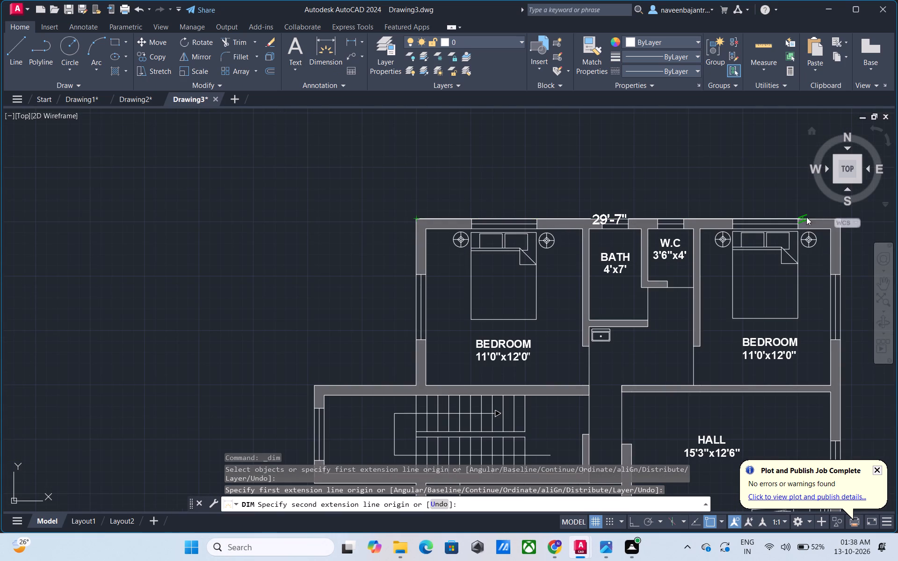
{"action": "middle_click_drag", "start_coordinate": [807, 217], "coordinate": [565, 251]}
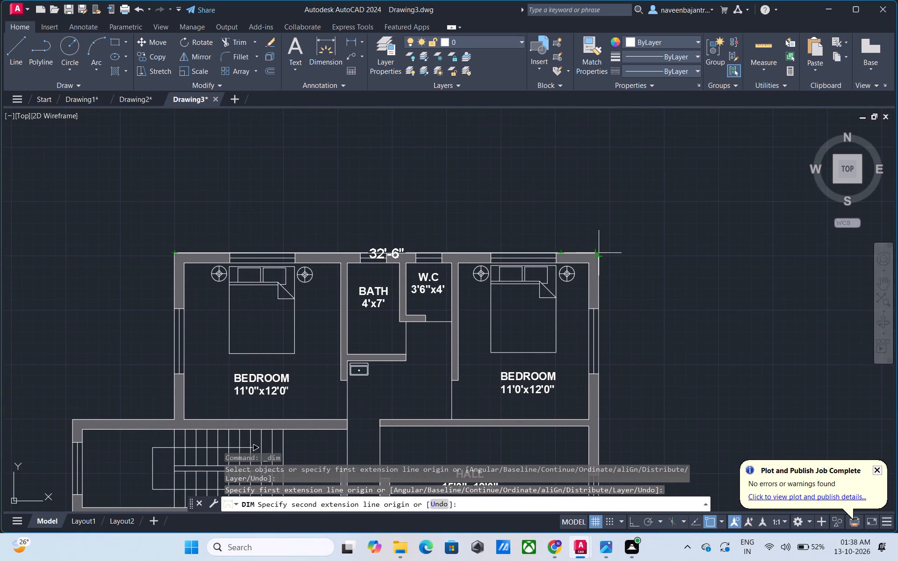
{"action": "left_click", "coordinate": [600, 253]}
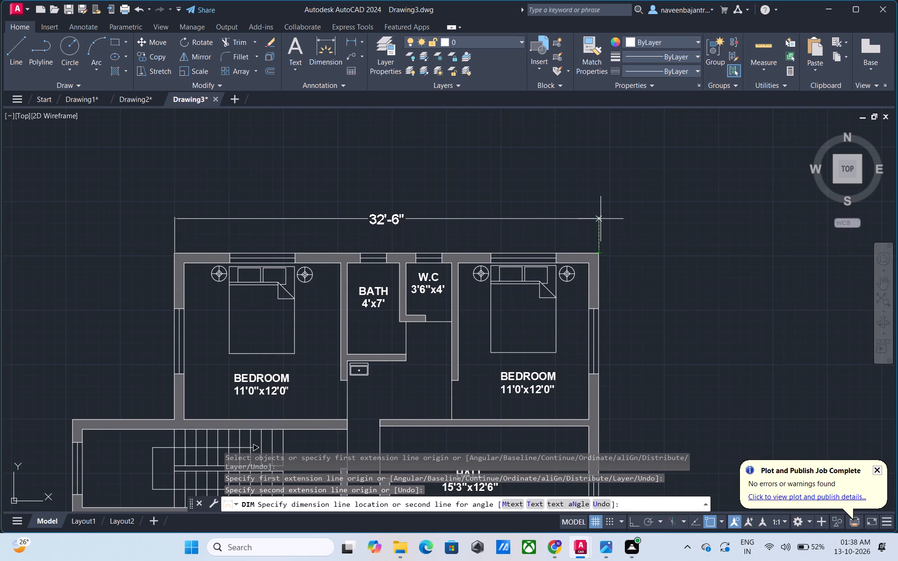
{"action": "left_click", "coordinate": [601, 216]}
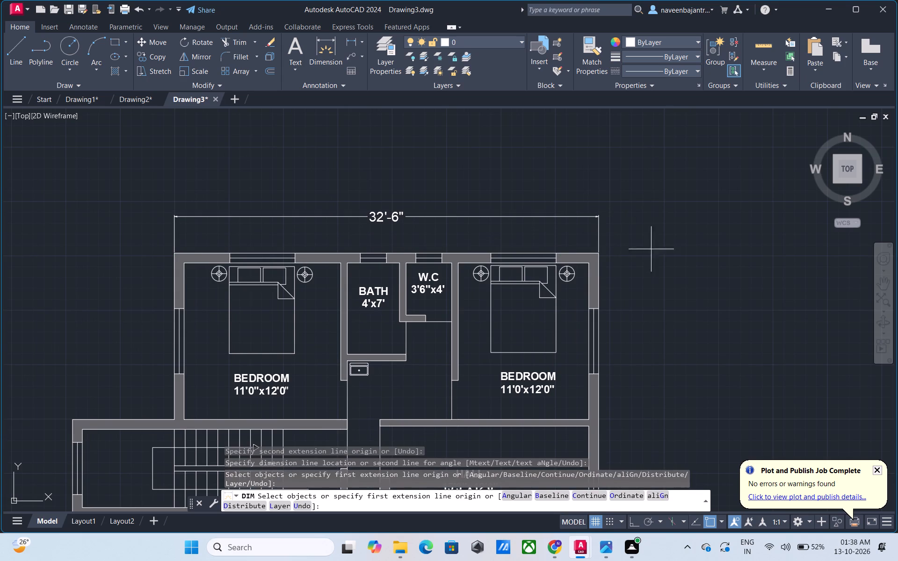
Dimension the east side from the northeast outer corner to the porch's southeast corner, placing the line outside the plan, and end the command.
{"action": "middle_click_drag", "start_coordinate": [661, 275], "coordinate": [588, 159]}
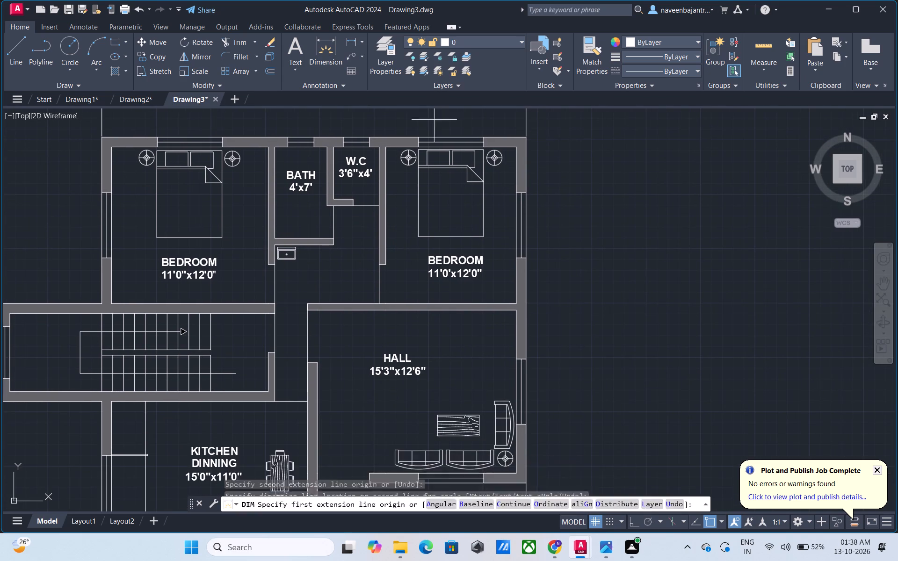
{"action": "left_click", "coordinate": [316, 51]}
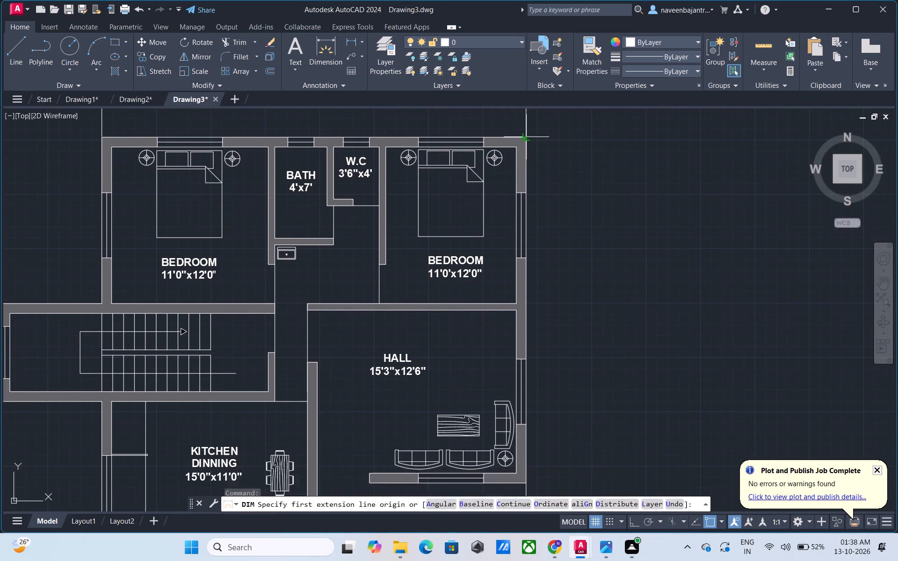
{"action": "left_click", "coordinate": [527, 139]}
{"action": "scroll", "coordinate": [536, 207], "scroll_direction": "down", "scroll_amount": 1}
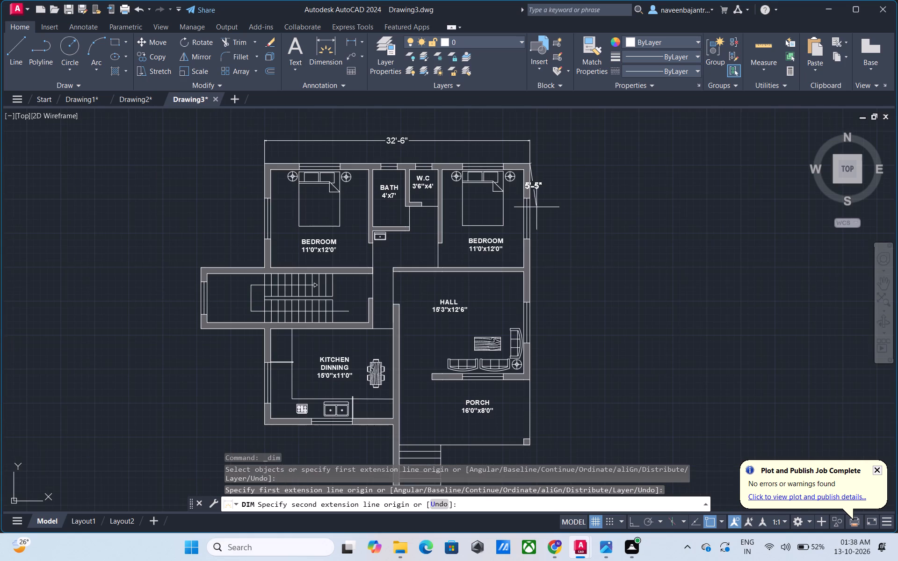
{"action": "middle_click_drag", "start_coordinate": [536, 207], "coordinate": [533, 164]}
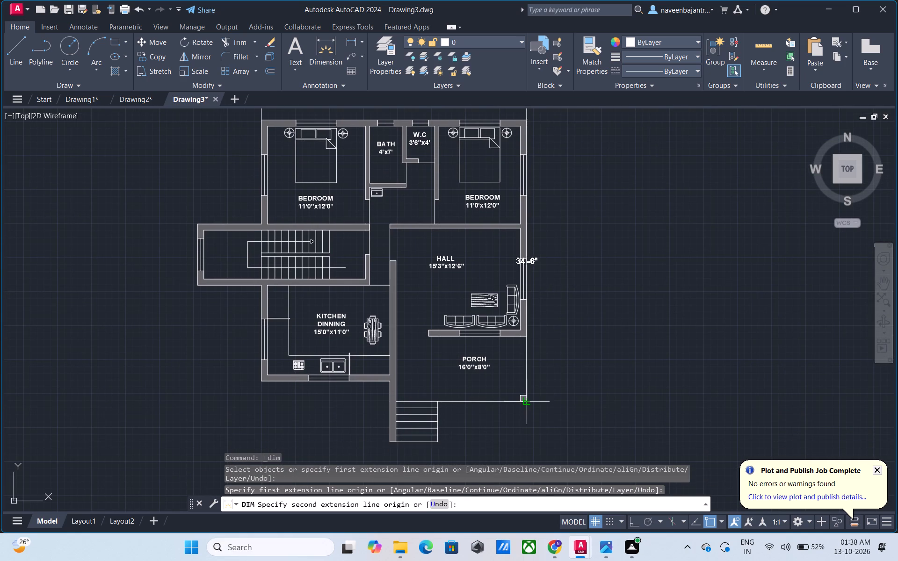
{"action": "left_click", "coordinate": [529, 403]}
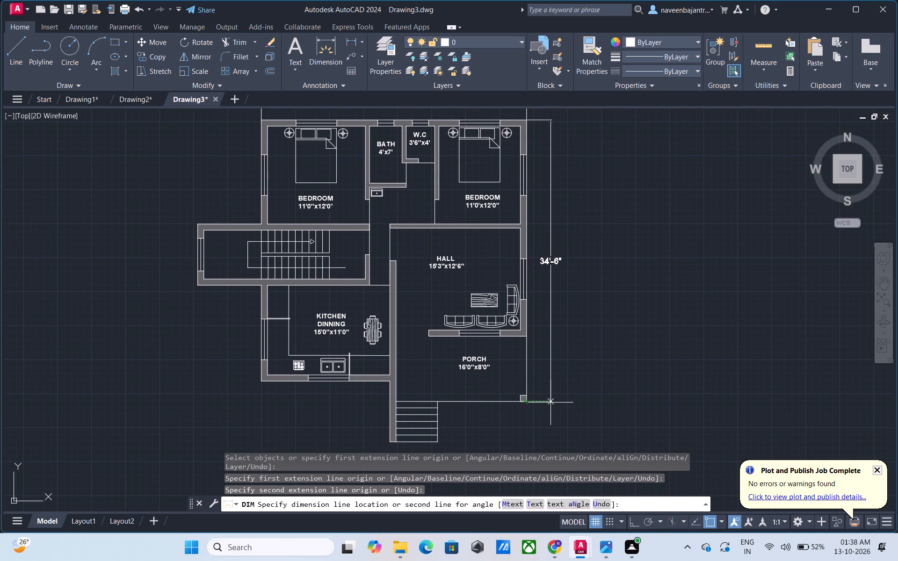
{"action": "scroll", "coordinate": [550, 403], "scroll_direction": "down", "scroll_amount": 1}
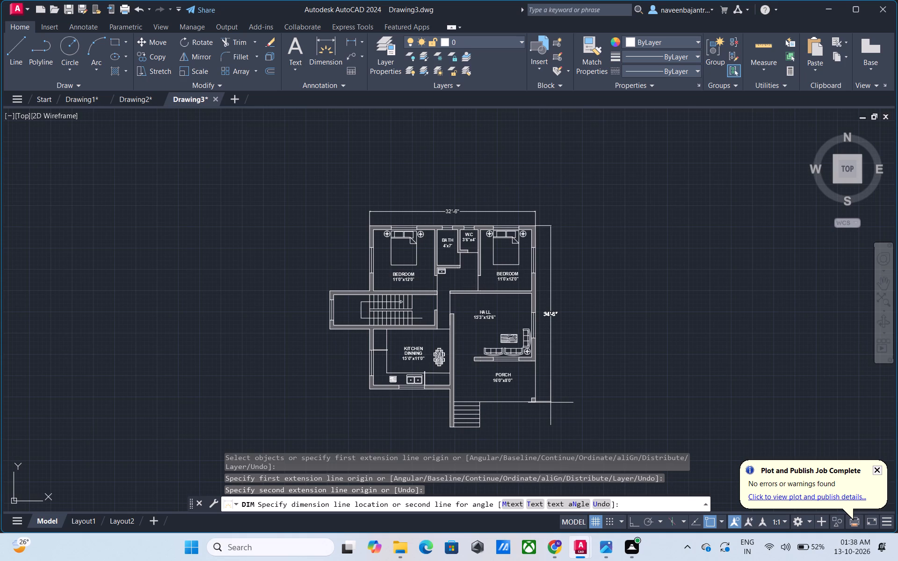
{"action": "left_click", "coordinate": [550, 403]}
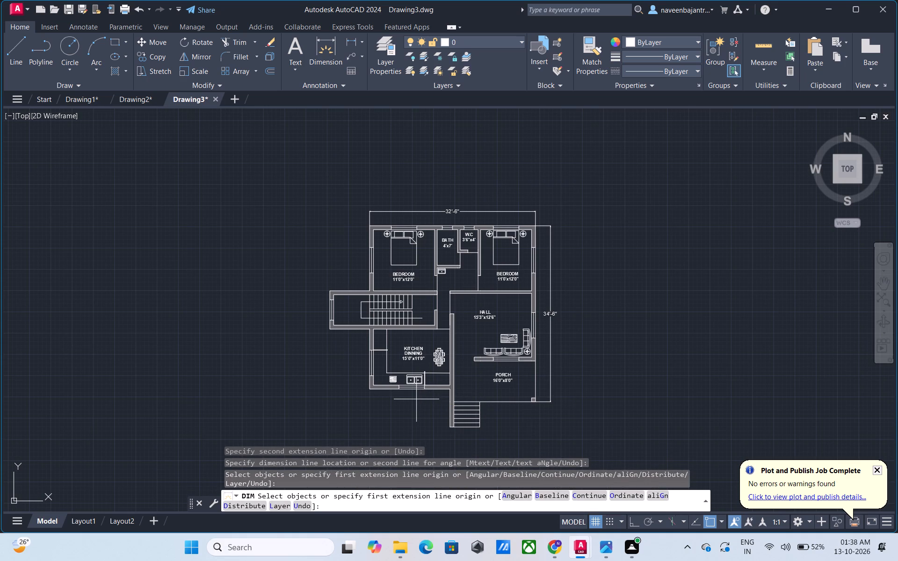
{"action": "key", "text": "Escape"}
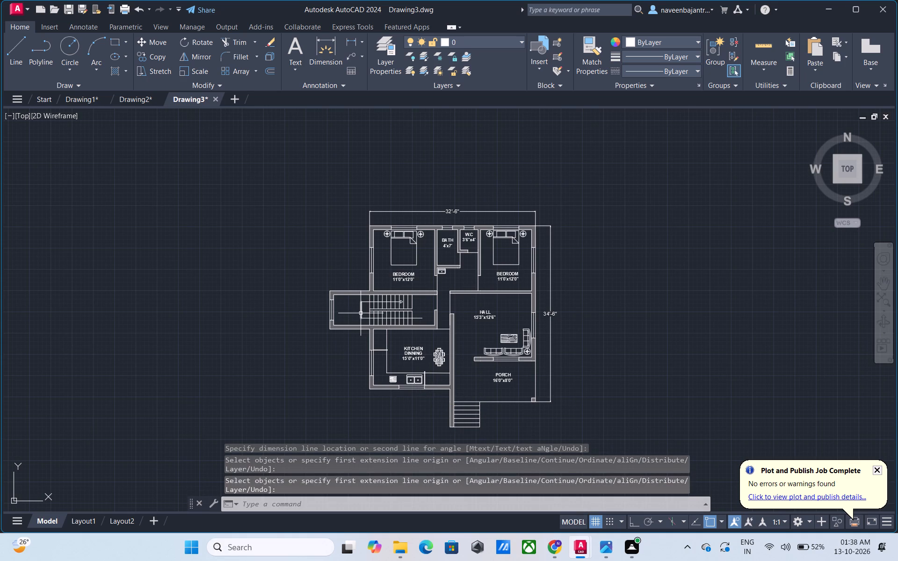
Dimension the west side from the northwest outer corner to the kitchen's southwest outer corner, placing the line beyond the staircase.
{"action": "left_click", "coordinate": [312, 51]}
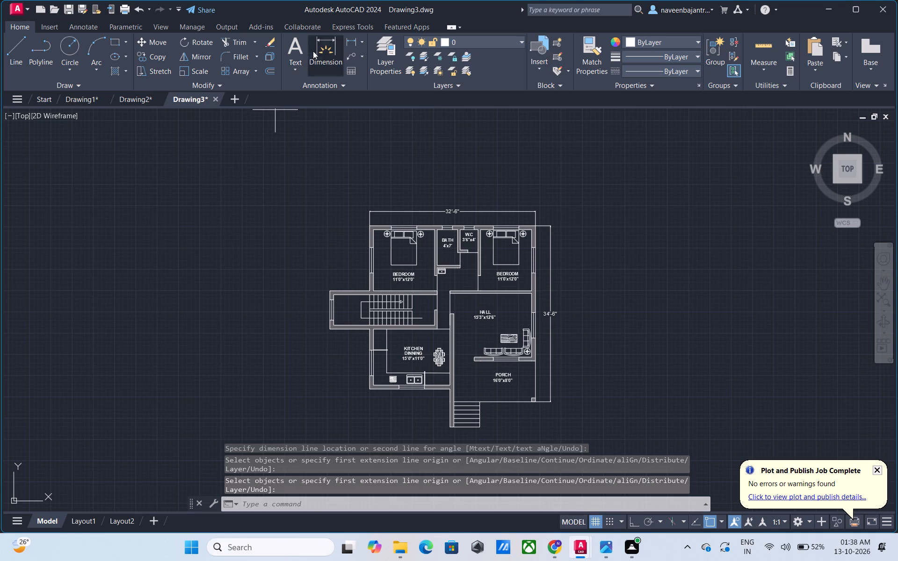
{"action": "left_click", "coordinate": [369, 228]}
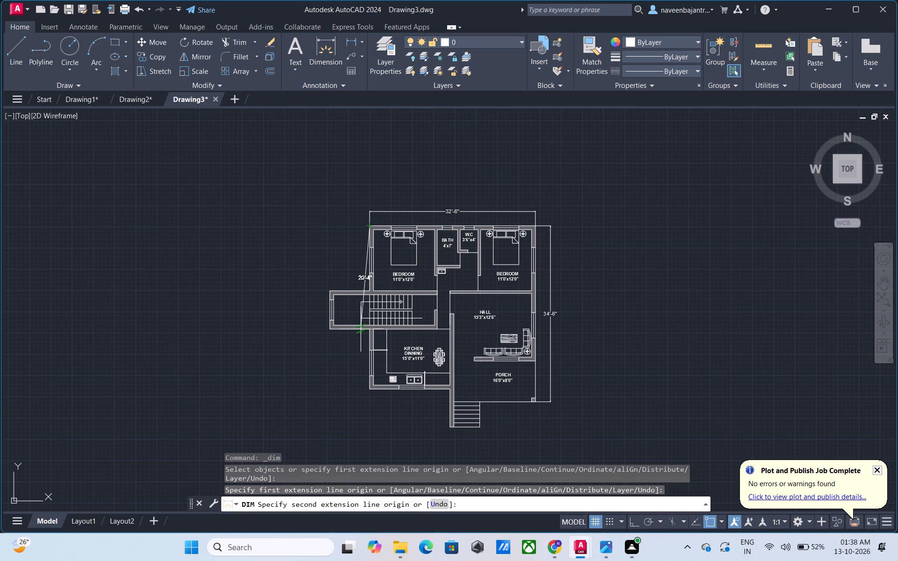
{"action": "left_click", "coordinate": [367, 390]}
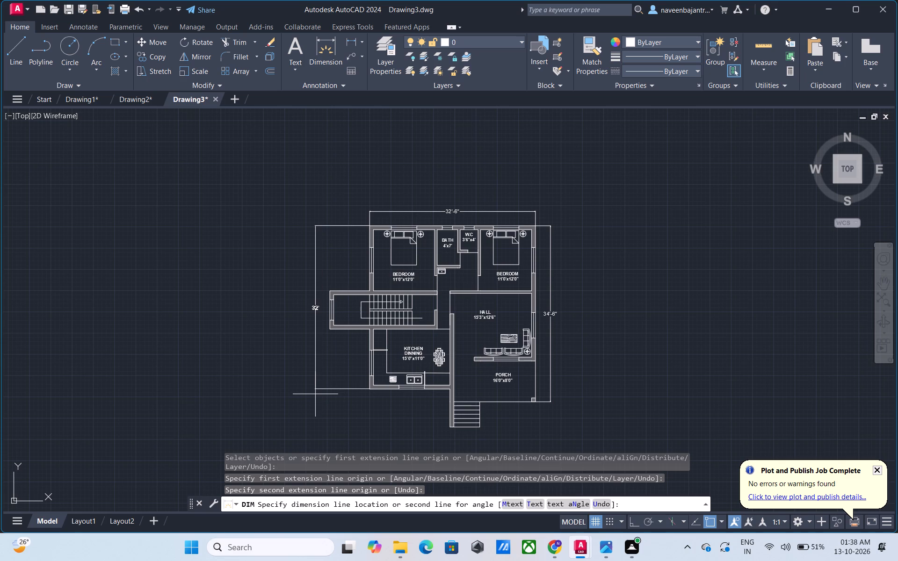
{"action": "left_click", "coordinate": [315, 394]}
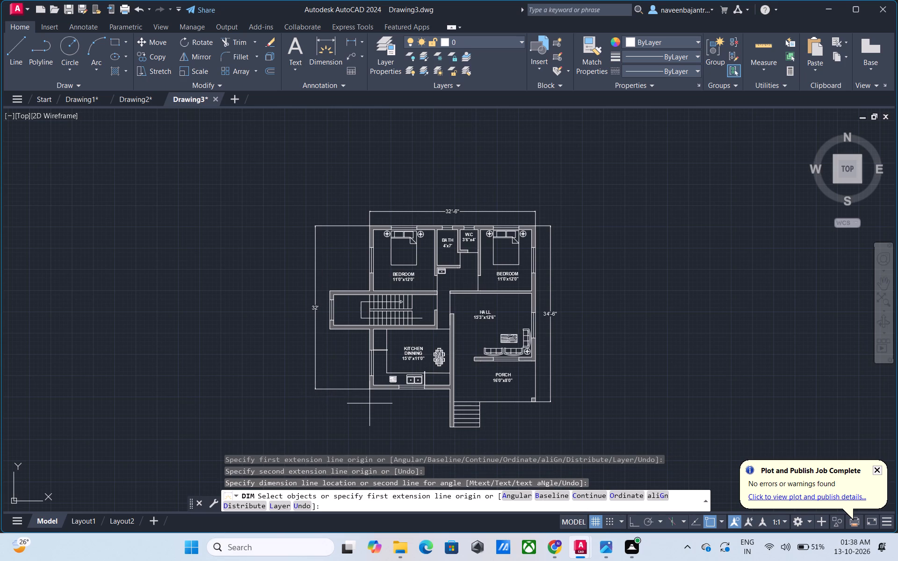
Hatch three alternate treads of the porch entrance steps, starting from the southernmost one, with the Solid pattern in colour 0,0,0.
{"action": "key", "text": "Escape"}
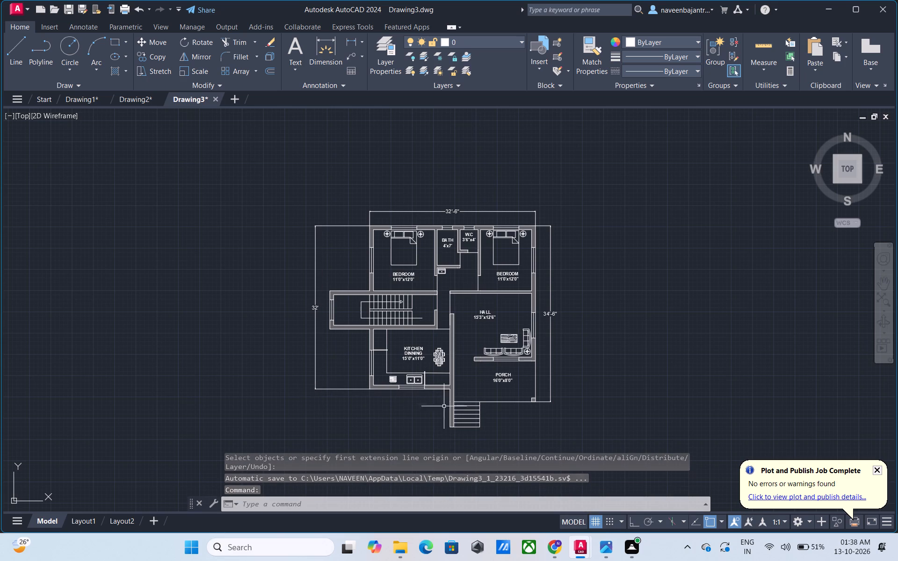
{"action": "middle_click_drag", "start_coordinate": [514, 420], "coordinate": [513, 389]}
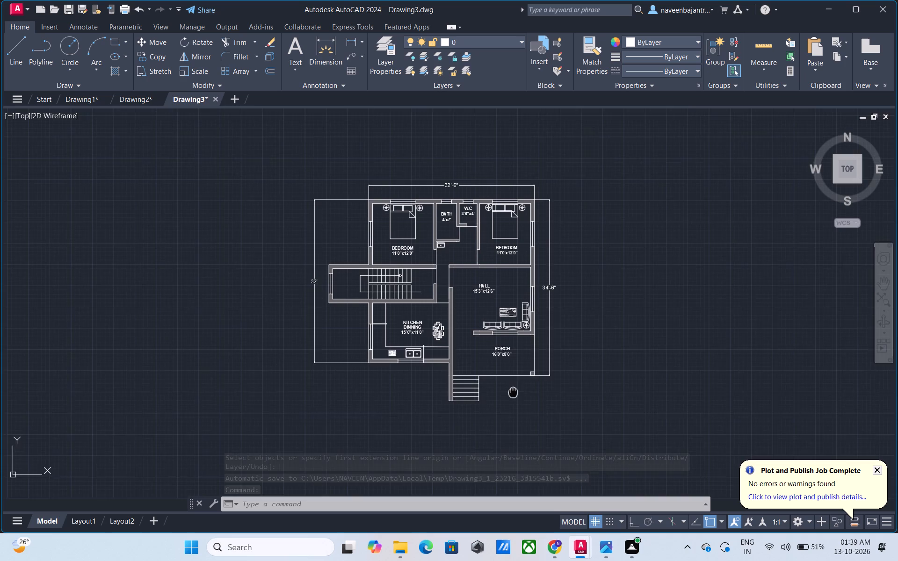
{"action": "middle_click_drag", "start_coordinate": [513, 389], "coordinate": [513, 372]}
{"action": "scroll", "coordinate": [494, 379], "scroll_direction": "up", "scroll_amount": 3}
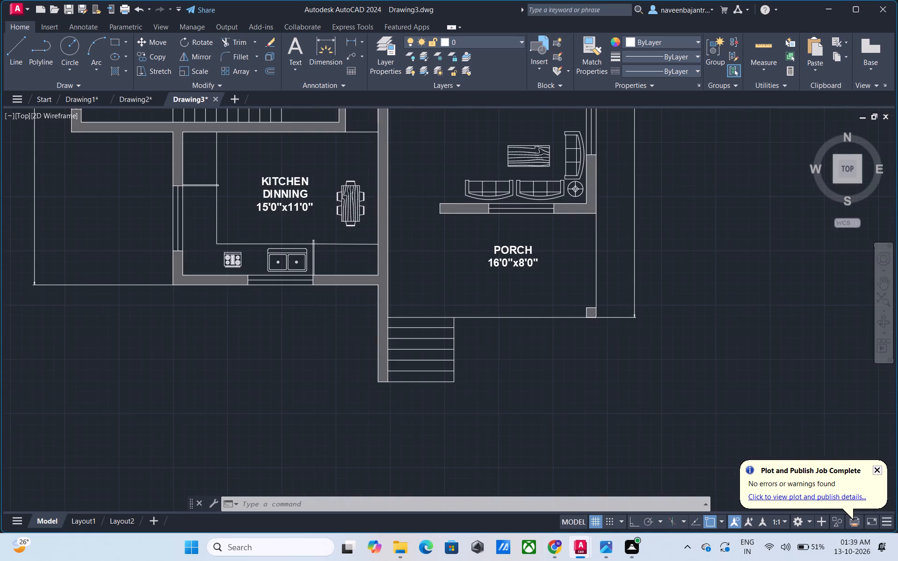
{"action": "middle_click_drag", "start_coordinate": [490, 339], "coordinate": [489, 357]}
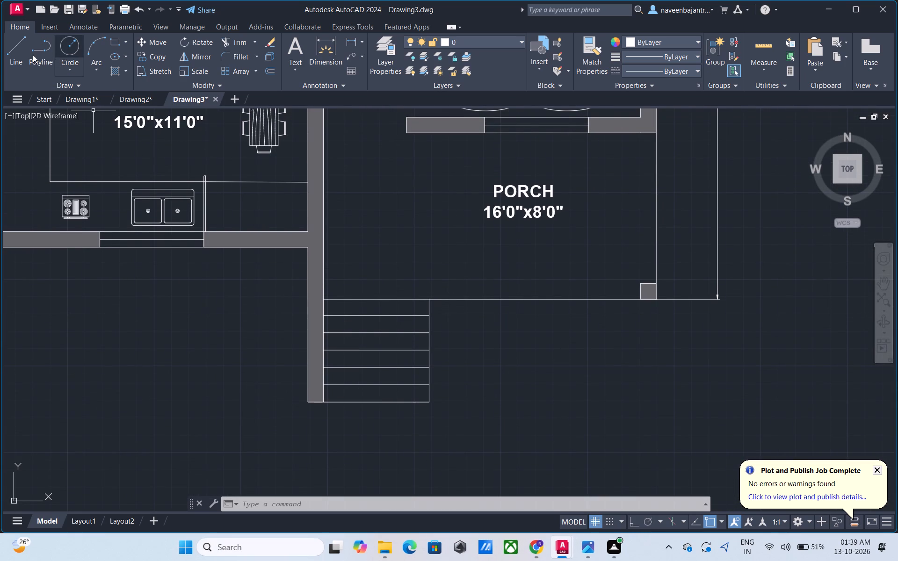
{"action": "left_click", "coordinate": [113, 72]}
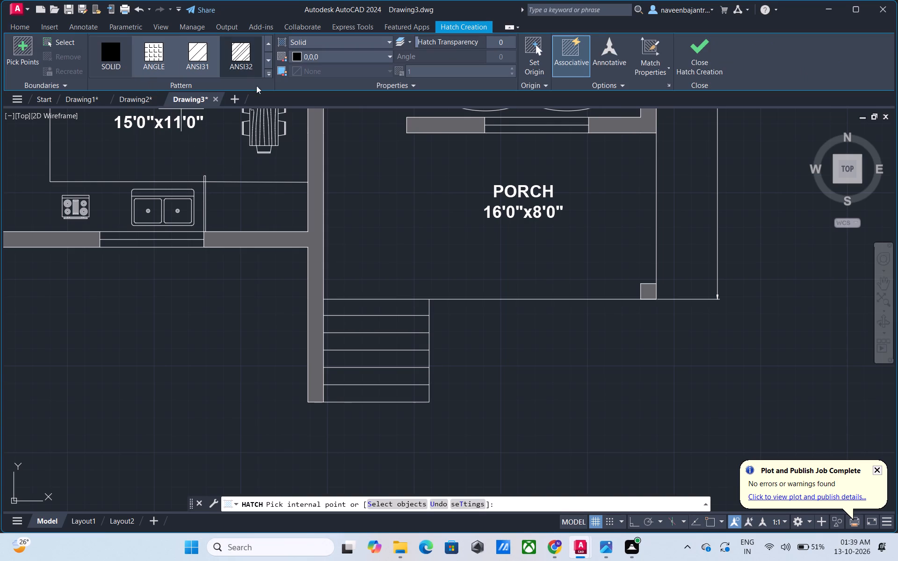
{"action": "left_click", "coordinate": [338, 393]}
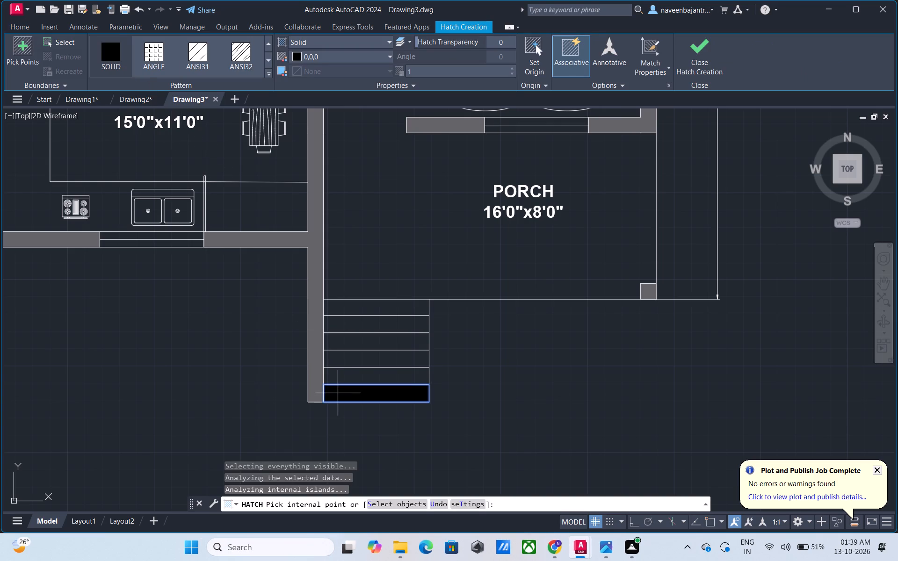
{"action": "left_click", "coordinate": [347, 363]}
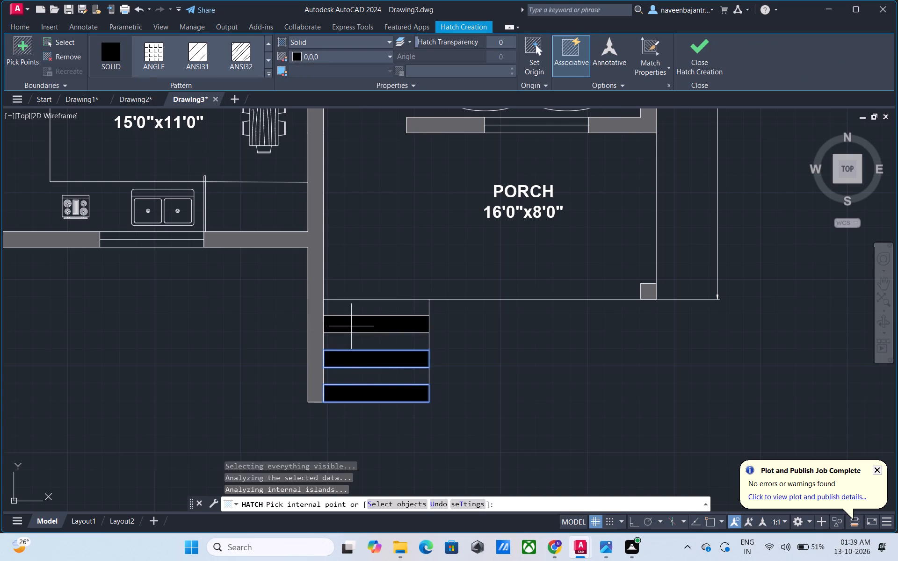
{"action": "left_click", "coordinate": [351, 326]}
{"action": "key", "text": "Escape"}
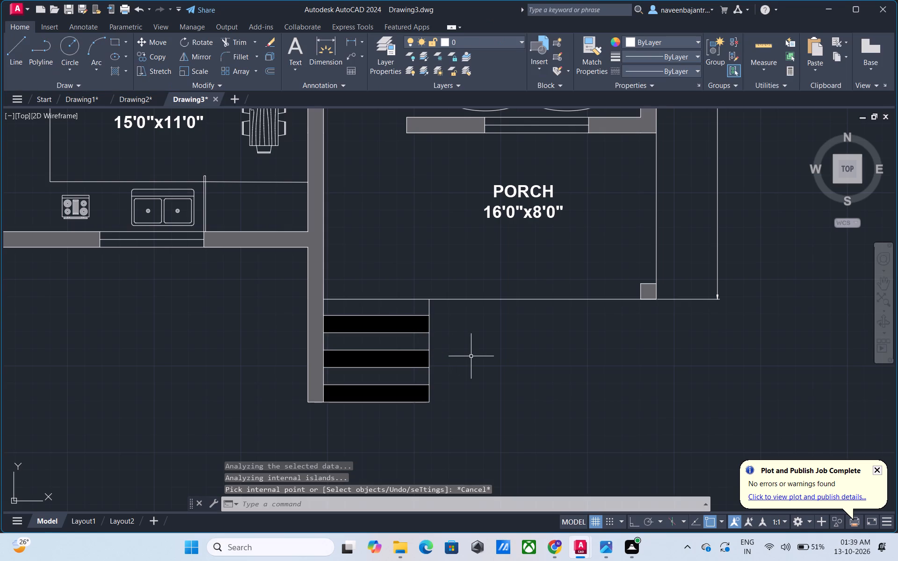
Hatch the blanket areas of the beds in both bedrooms with the Solid pattern in colour 0,0,0.
{"action": "scroll", "coordinate": [471, 356], "scroll_direction": "down", "scroll_amount": 2}
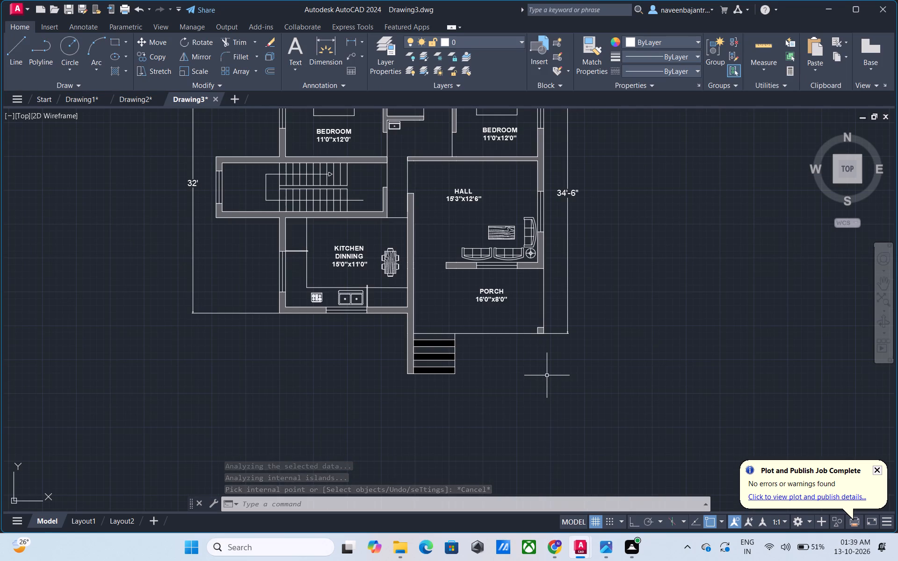
{"action": "middle_click_drag", "start_coordinate": [547, 375], "coordinate": [497, 444]}
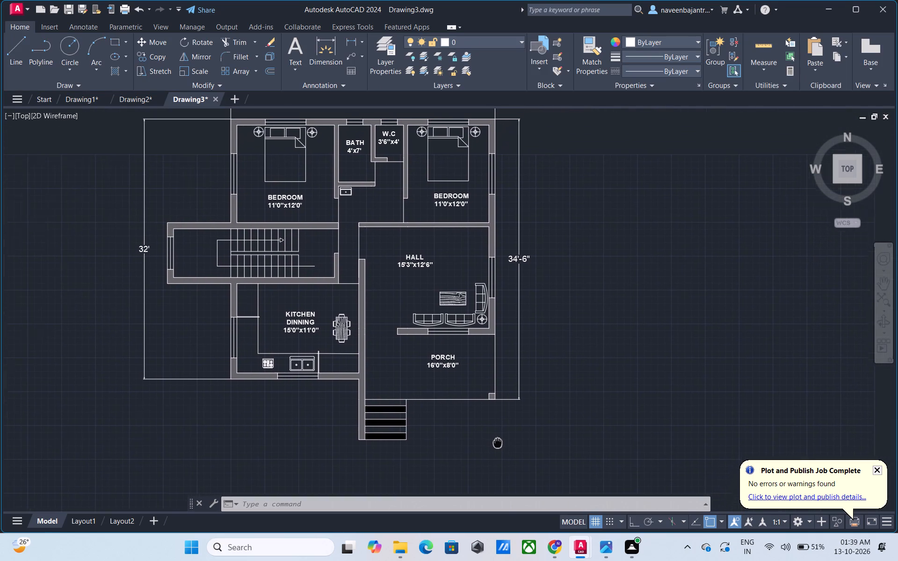
{"action": "middle_click_drag", "start_coordinate": [497, 444], "coordinate": [497, 445]}
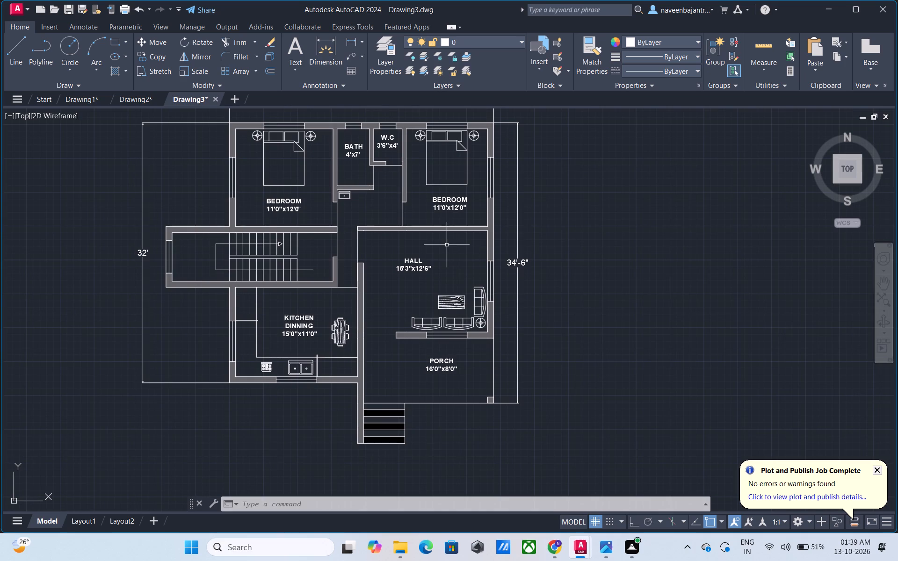
{"action": "middle_click_drag", "start_coordinate": [447, 260], "coordinate": [452, 273]}
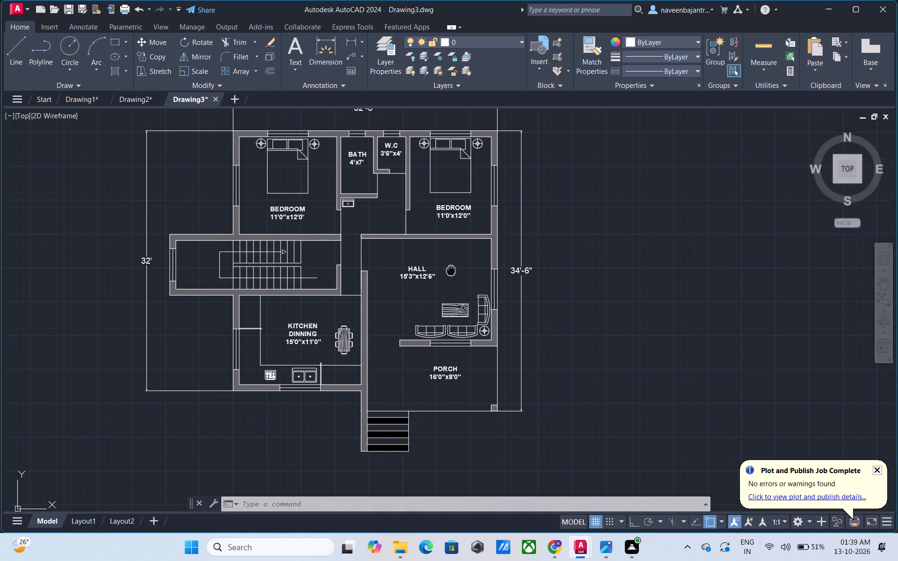
{"action": "middle_click_drag", "start_coordinate": [452, 273], "coordinate": [454, 288]}
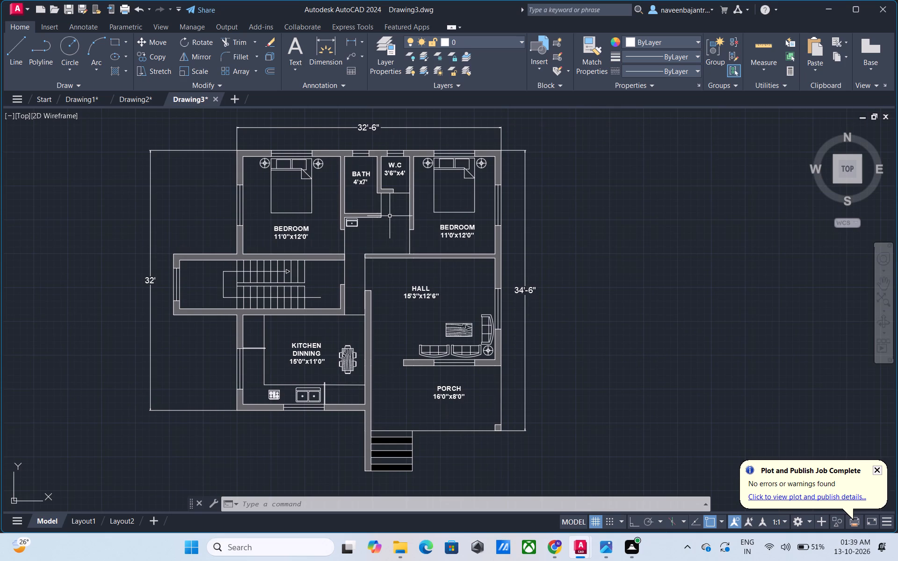
{"action": "middle_click_drag", "start_coordinate": [390, 216], "coordinate": [389, 236]}
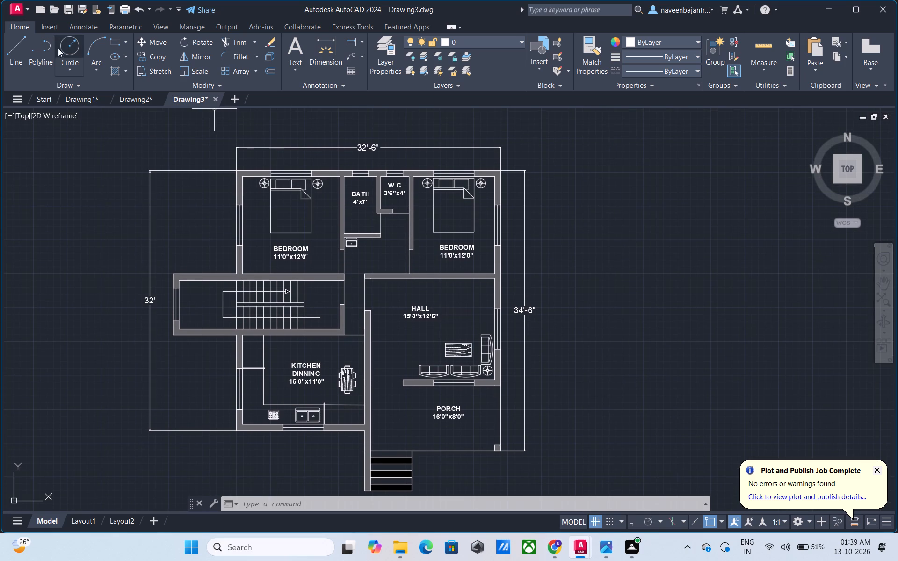
{"action": "left_click", "coordinate": [117, 72]}
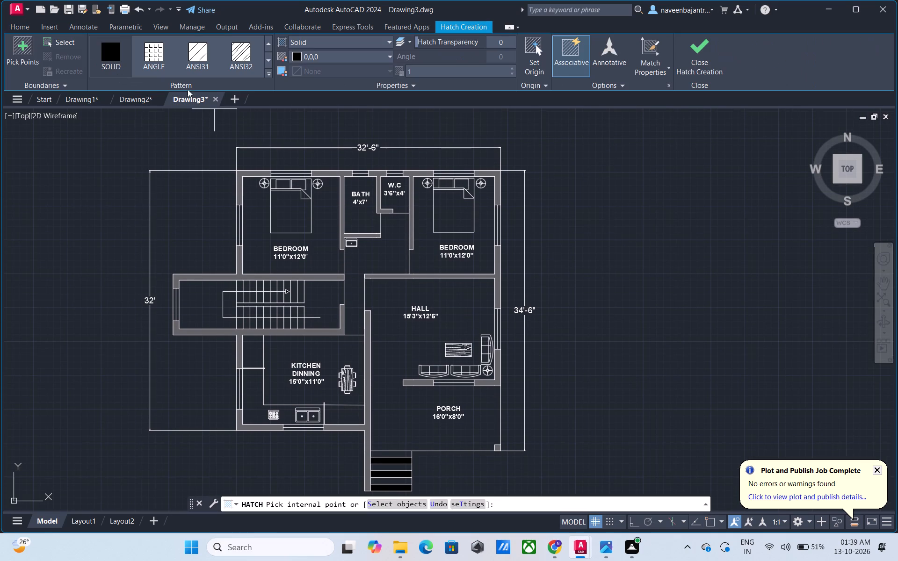
{"action": "left_click", "coordinate": [278, 209]}
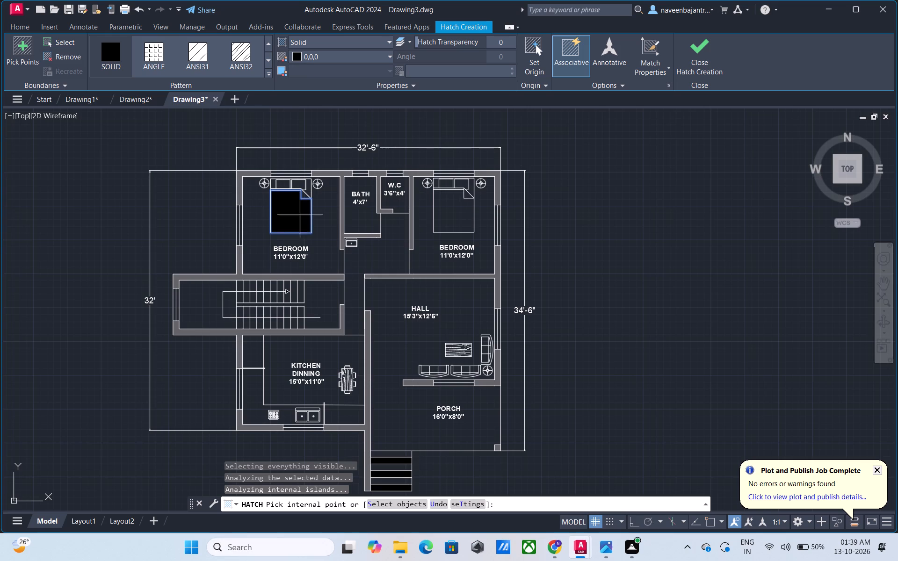
{"action": "left_click", "coordinate": [460, 215]}
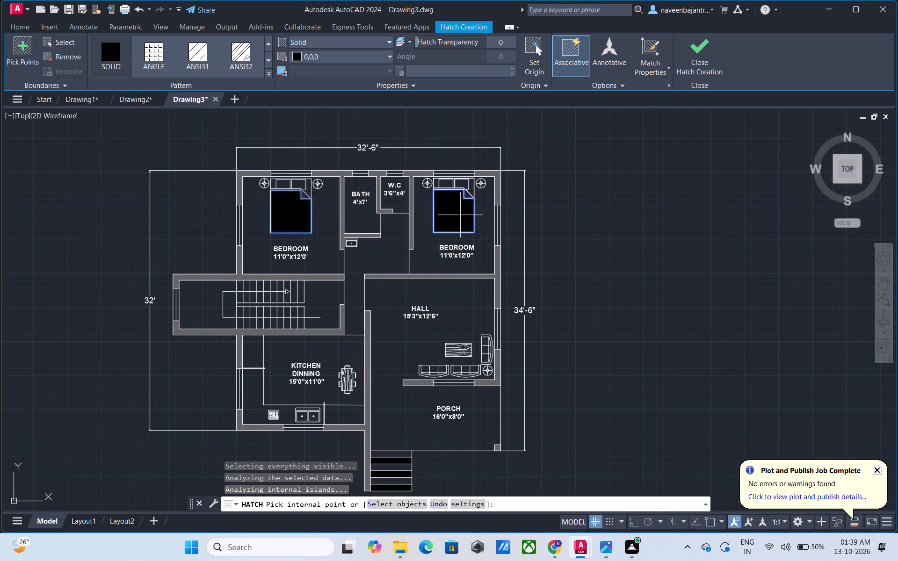
{"action": "key", "text": "Escape"}
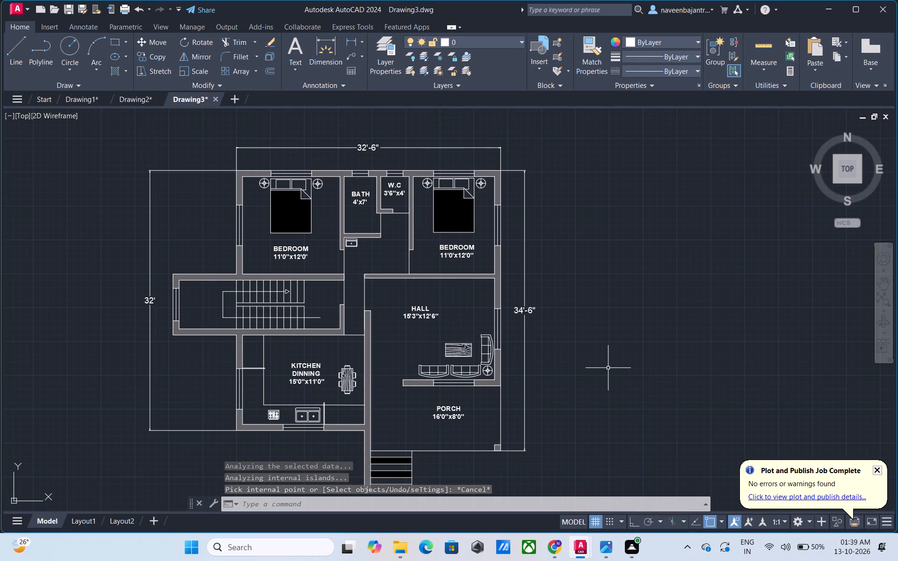
Set the text height of both lines of the west BEDROOM label to 8" and finish the text.
{"action": "middle_click_drag", "start_coordinate": [608, 365], "coordinate": [639, 322]}
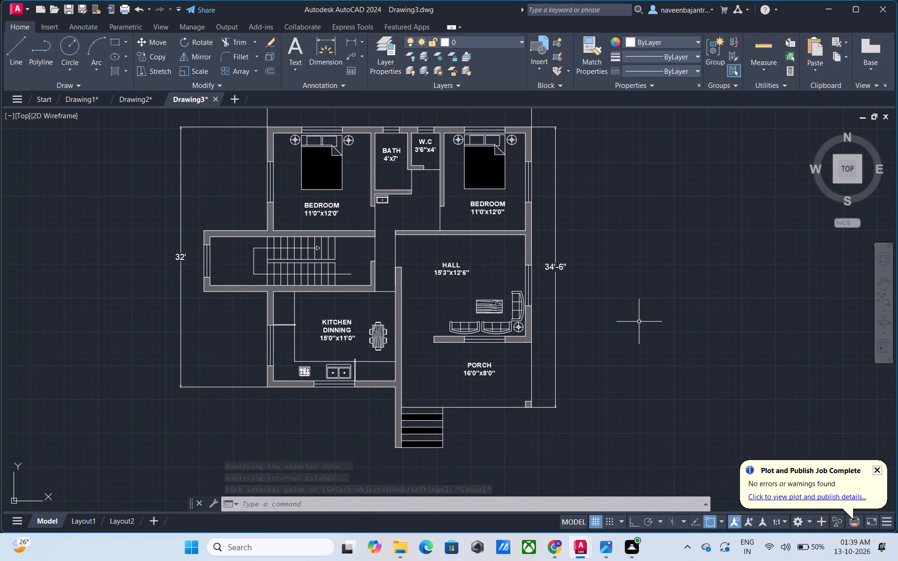
{"action": "scroll", "coordinate": [639, 322], "scroll_direction": "down", "scroll_amount": 1}
{"action": "middle_click_drag", "start_coordinate": [638, 293], "coordinate": [683, 283]}
{"action": "scroll", "coordinate": [681, 279], "scroll_direction": "up", "scroll_amount": 1}
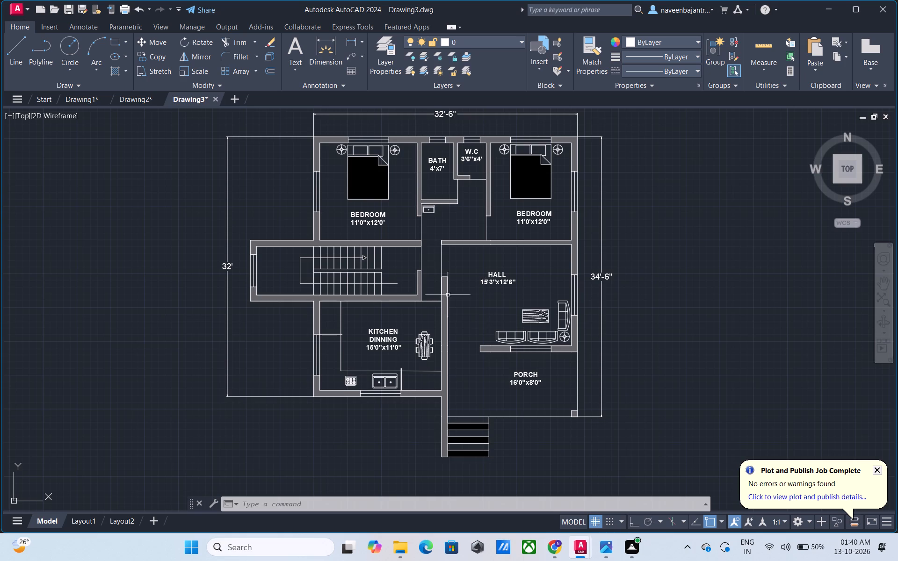
{"action": "scroll", "coordinate": [338, 227], "scroll_direction": "up", "scroll_amount": 2}
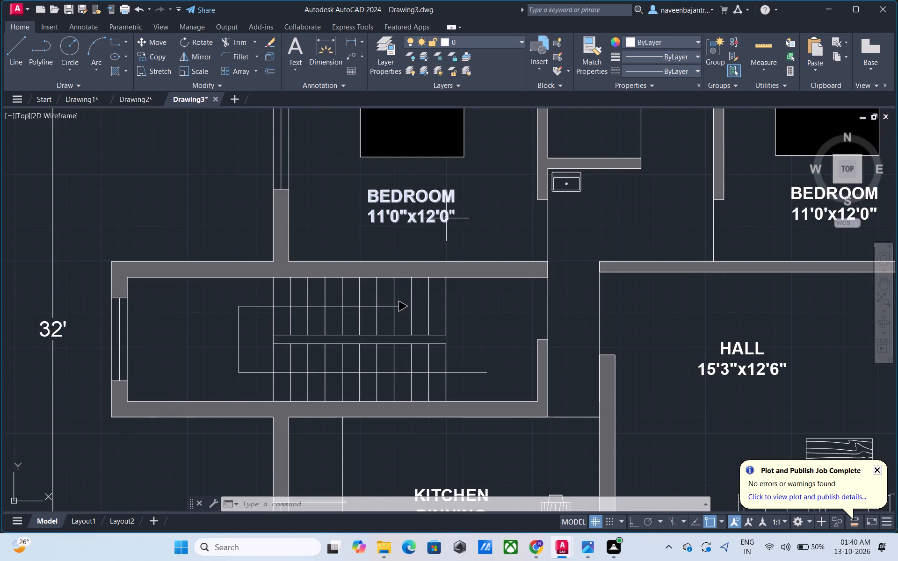
{"action": "double_click", "coordinate": [447, 217]}
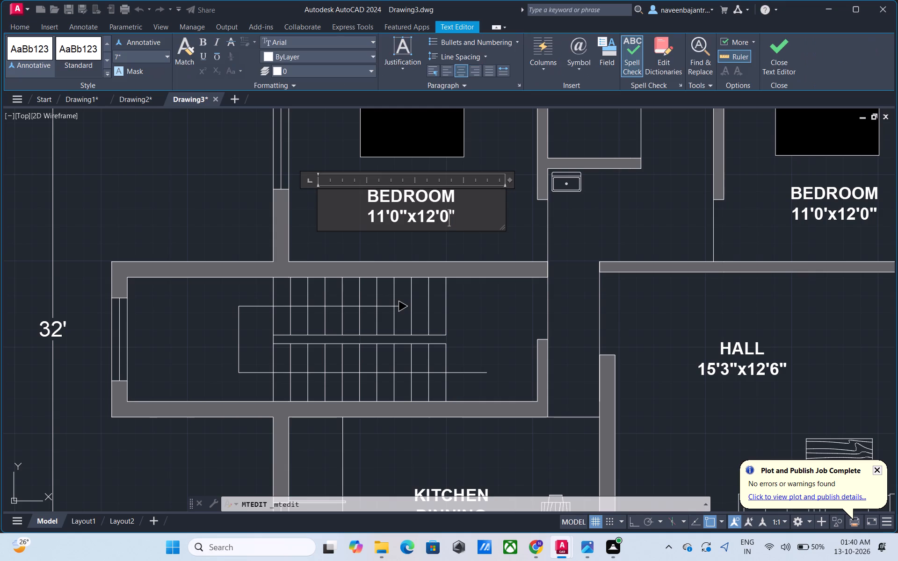
{"action": "left_click_drag", "start_coordinate": [460, 217], "coordinate": [332, 194]}
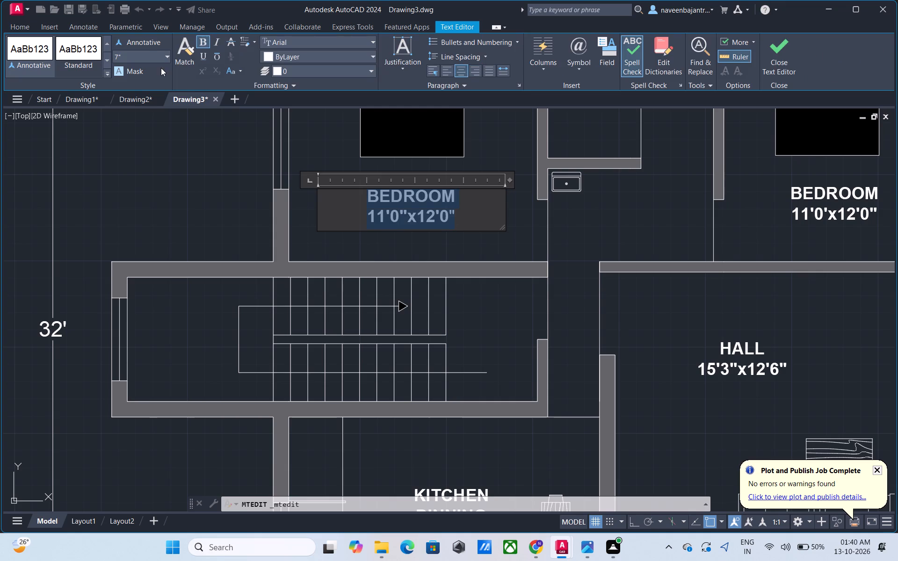
{"action": "left_click", "coordinate": [148, 50]}
{"action": "type", "text": "8\""}
{"action": "key", "text": "Return"}
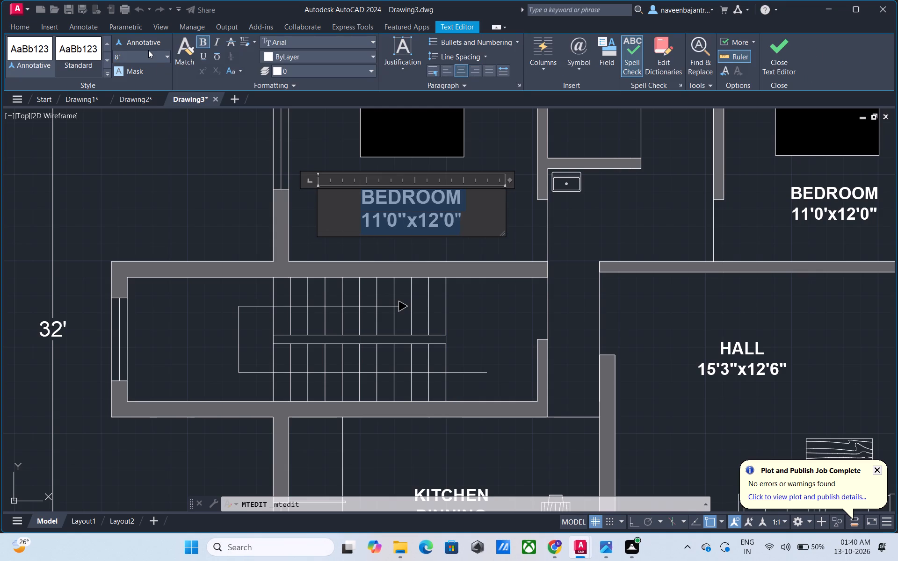
{"action": "left_click", "coordinate": [786, 59]}
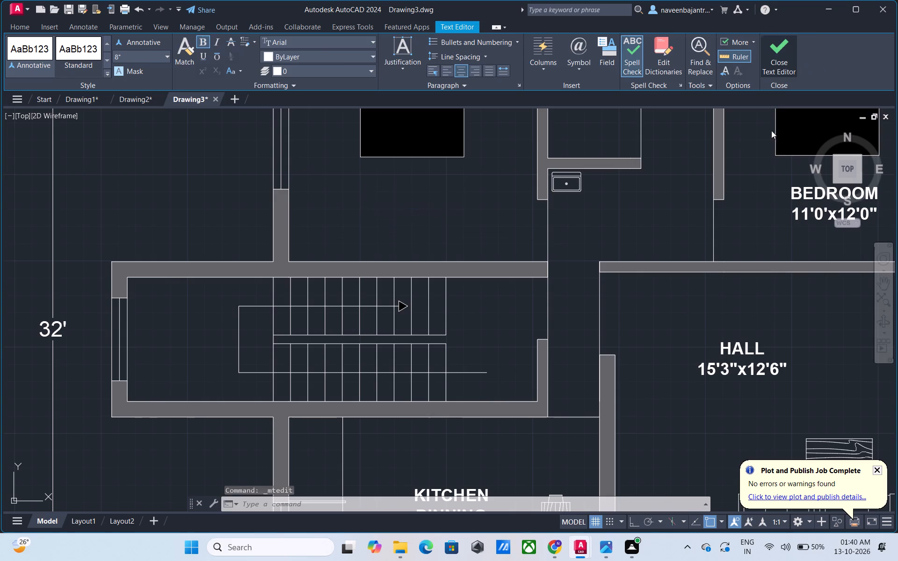
Set the text height of both lines of the BATH label to 8" and finish the text.
{"action": "scroll", "coordinate": [751, 178], "scroll_direction": "down", "scroll_amount": 2}
{"action": "middle_click_drag", "start_coordinate": [746, 181], "coordinate": [641, 239]}
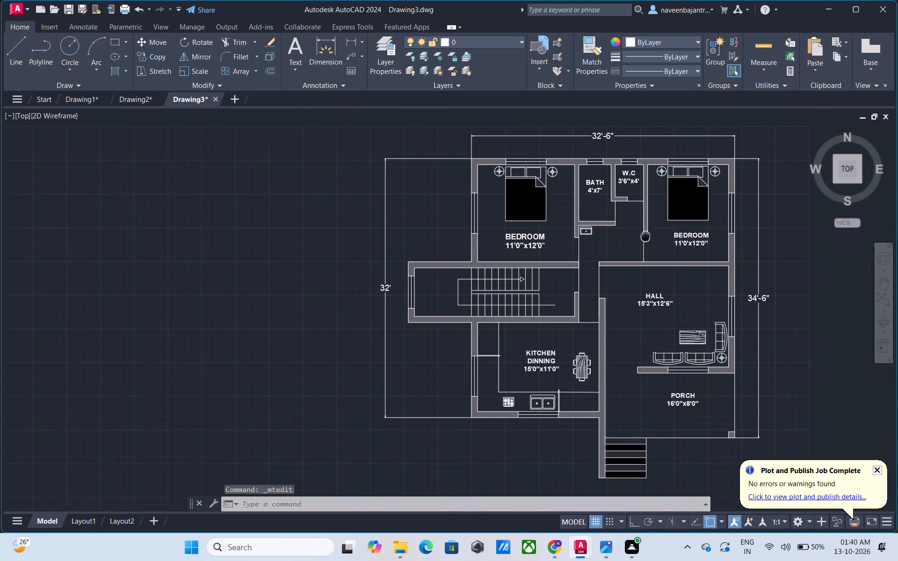
{"action": "middle_click_drag", "start_coordinate": [641, 239], "coordinate": [610, 260]}
{"action": "scroll", "coordinate": [578, 246], "scroll_direction": "up", "scroll_amount": 2}
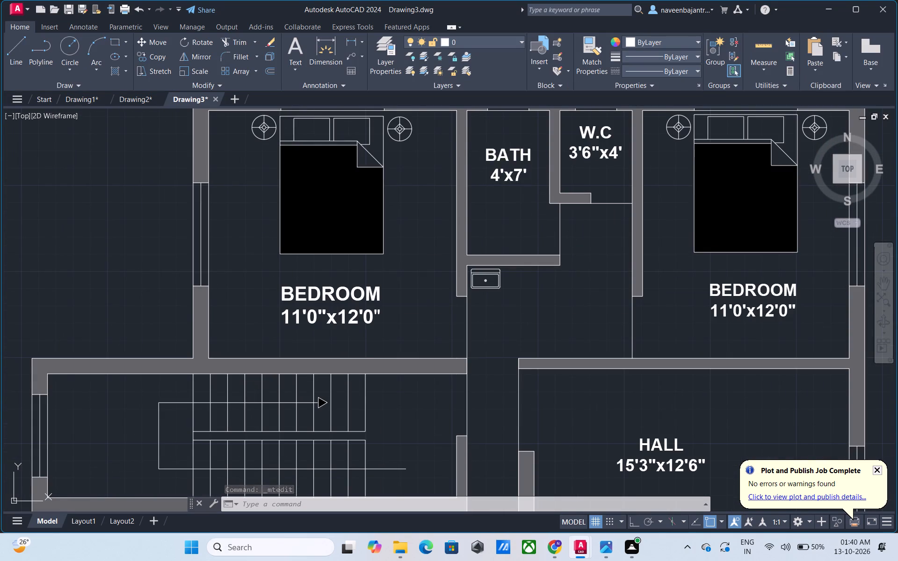
{"action": "double_click", "coordinate": [526, 173]}
{"action": "left_click_drag", "start_coordinate": [534, 175], "coordinate": [483, 164]}
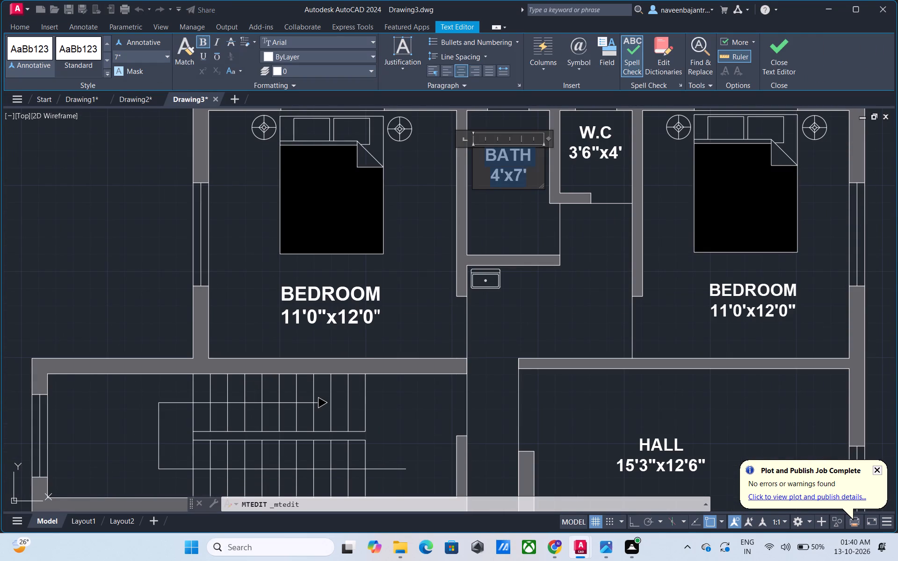
{"action": "left_click", "coordinate": [140, 59]}
{"action": "key", "text": "8"}
{"action": "key", "text": "shift+quotedbl"}
{"action": "key", "text": "Return"}
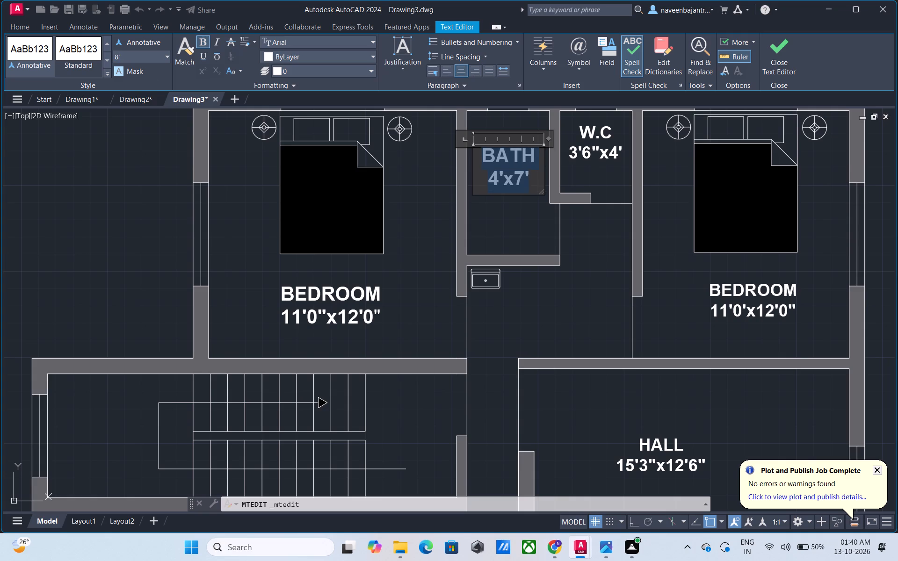
{"action": "left_click", "coordinate": [784, 66]}
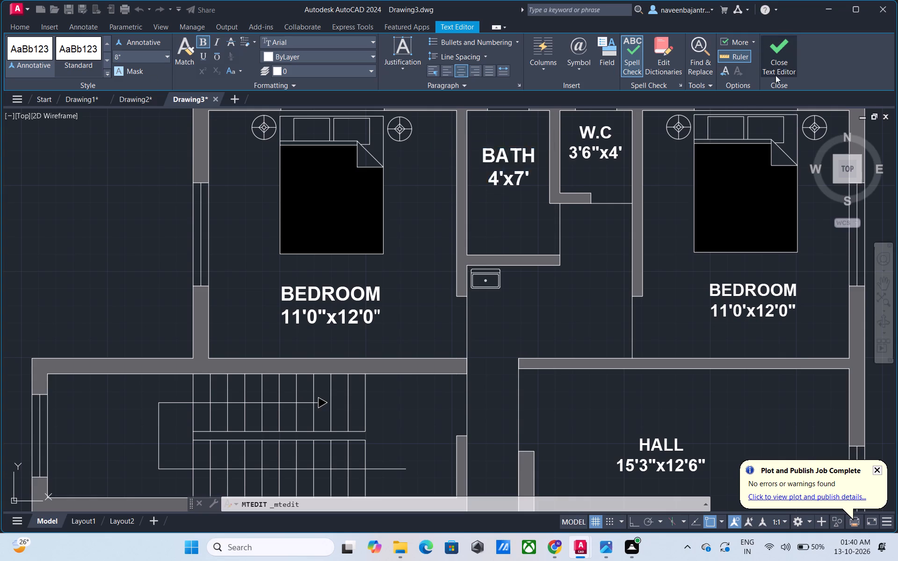
Set the text height of both lines of the W.C label to 8" and finish the text.
{"action": "double_click", "coordinate": [613, 155]}
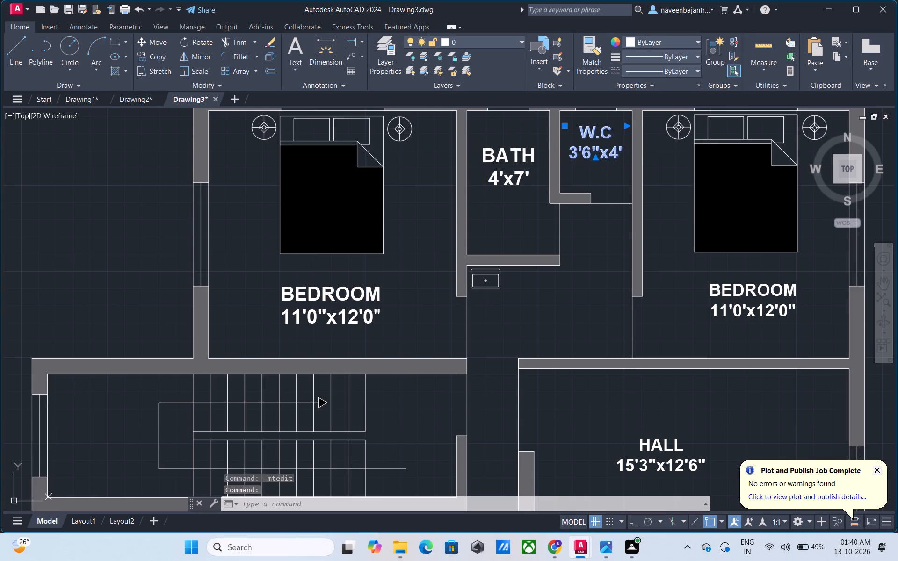
{"action": "left_click_drag", "start_coordinate": [622, 154], "coordinate": [579, 152]}
{"action": "left_click_drag", "start_coordinate": [578, 151], "coordinate": [571, 139]}
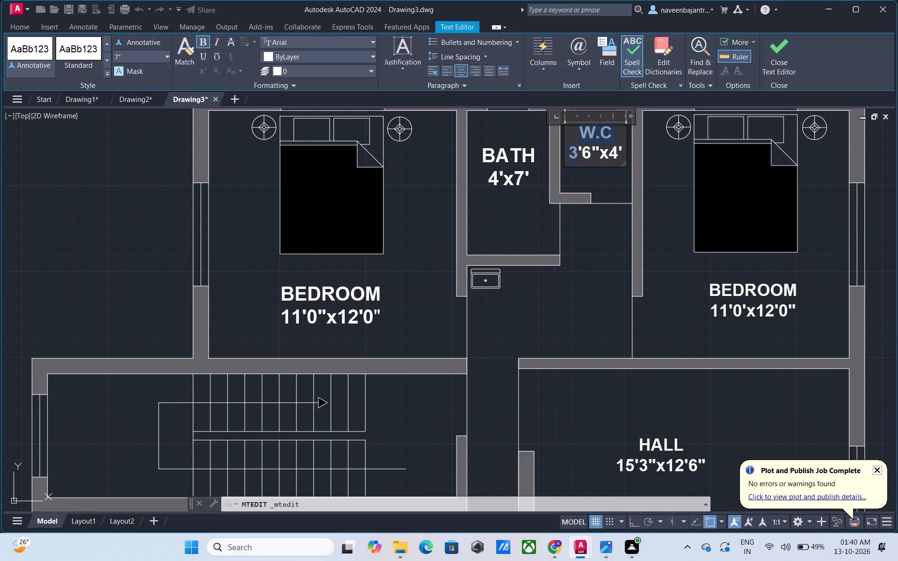
{"action": "left_click_drag", "start_coordinate": [571, 139], "coordinate": [593, 148]}
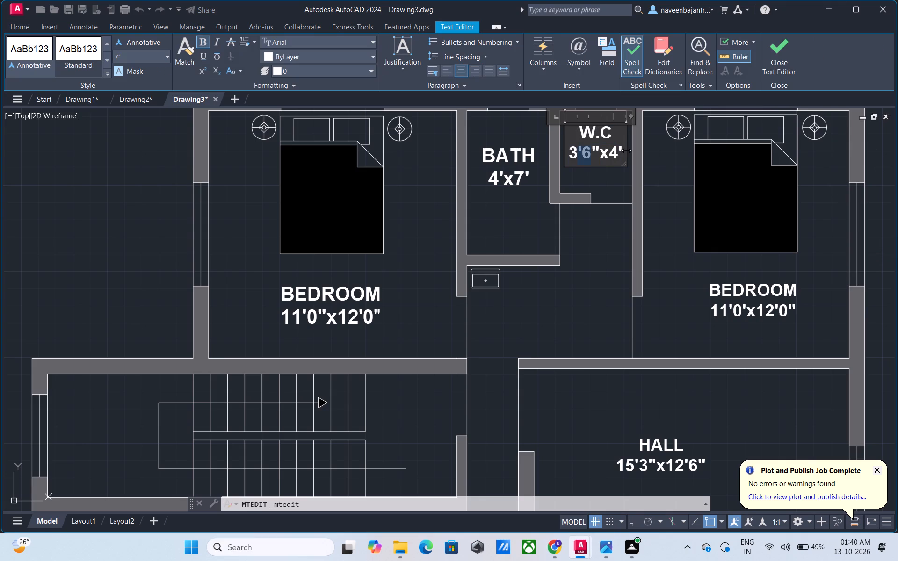
{"action": "left_click_drag", "start_coordinate": [623, 151], "coordinate": [565, 139]}
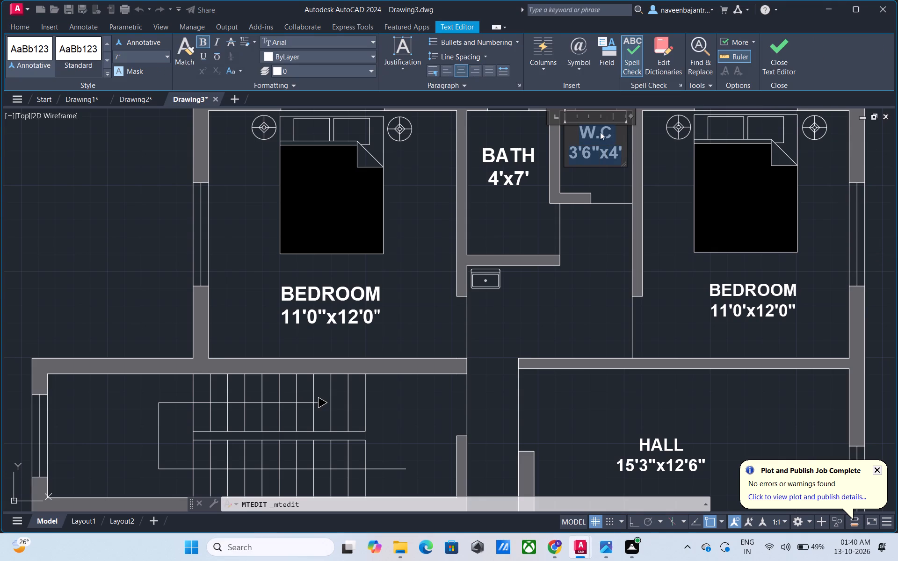
{"action": "left_click", "coordinate": [151, 54]}
{"action": "type", "text": "8\""}
{"action": "key", "text": "Return"}
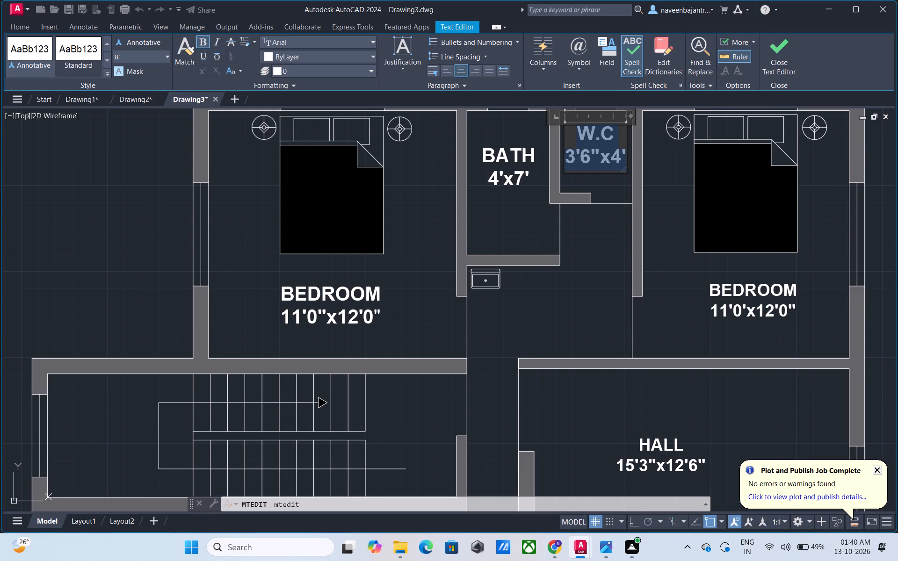
{"action": "left_click", "coordinate": [762, 68]}
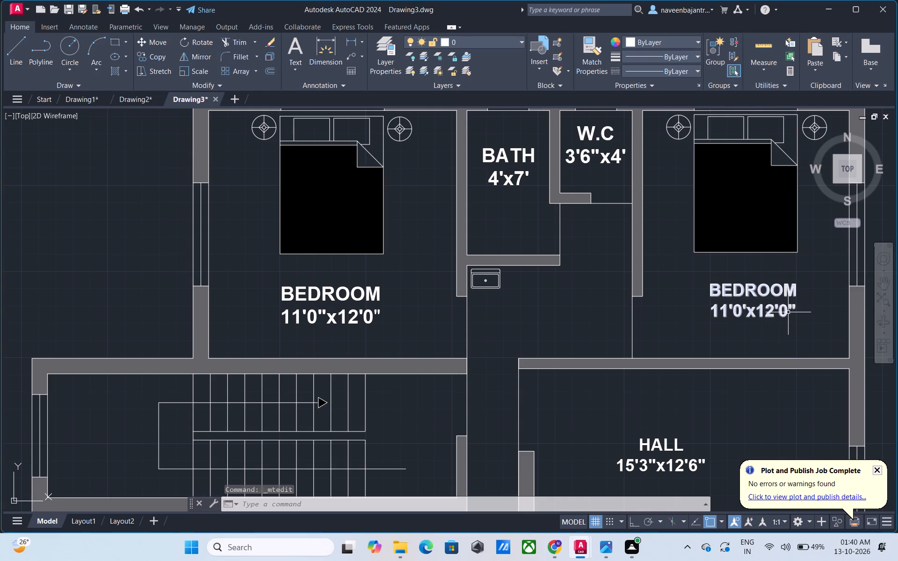
Set the text height of both lines of the east BEDROOM label to 8" and finish the text.
{"action": "double_click", "coordinate": [788, 312]}
{"action": "left_click_drag", "start_coordinate": [806, 313], "coordinate": [715, 307]}
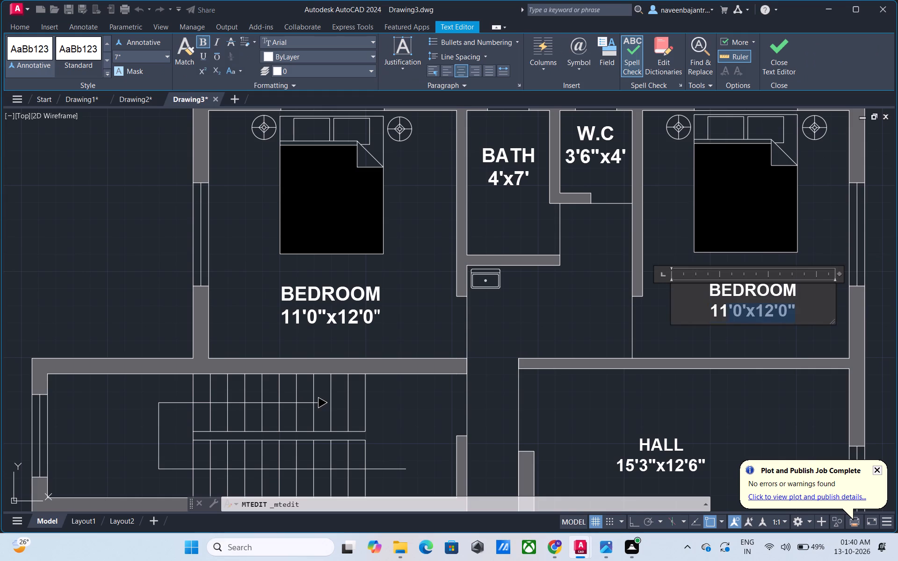
{"action": "left_click_drag", "start_coordinate": [715, 307], "coordinate": [701, 297]}
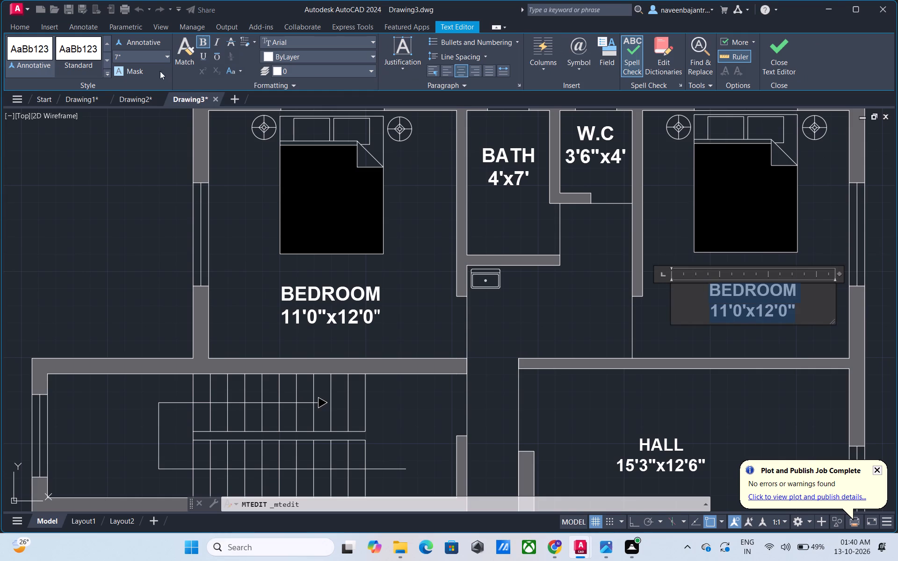
{"action": "left_click", "coordinate": [137, 53]}
{"action": "key", "text": "8"}
{"action": "key", "text": "shift+quotedbl"}
{"action": "key", "text": "Return"}
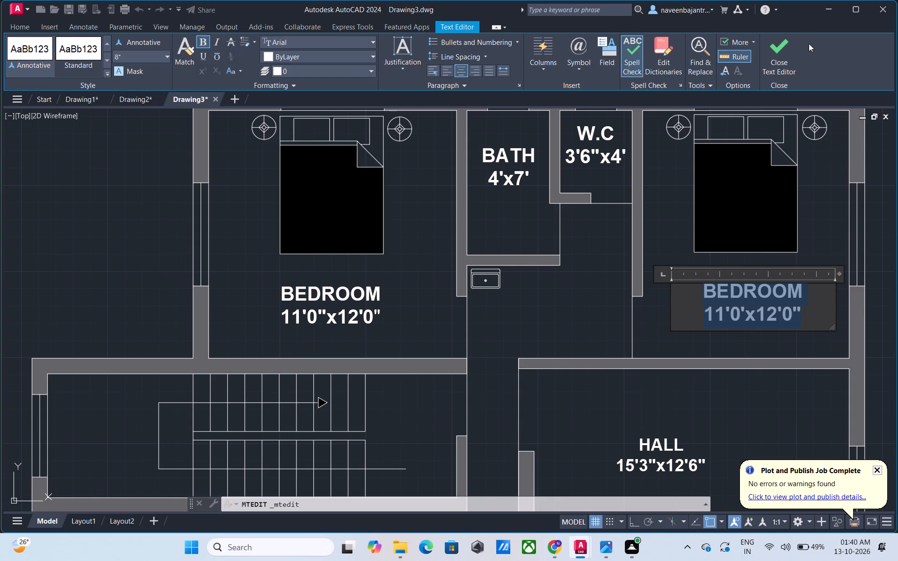
{"action": "left_click", "coordinate": [787, 55]}
Set the text height of both lines of the HALL label to 8" and finish the text.
{"action": "scroll", "coordinate": [717, 206], "scroll_direction": "down", "scroll_amount": 1}
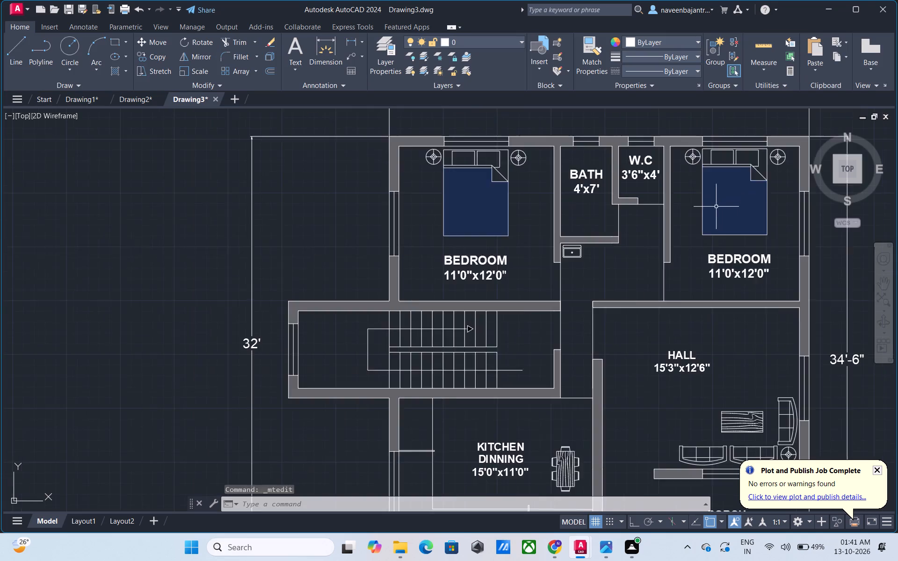
{"action": "scroll", "coordinate": [716, 207], "scroll_direction": "down", "scroll_amount": 1}
{"action": "middle_click_drag", "start_coordinate": [732, 303], "coordinate": [623, 256]}
{"action": "scroll", "coordinate": [622, 256], "scroll_direction": "up", "scroll_amount": 2}
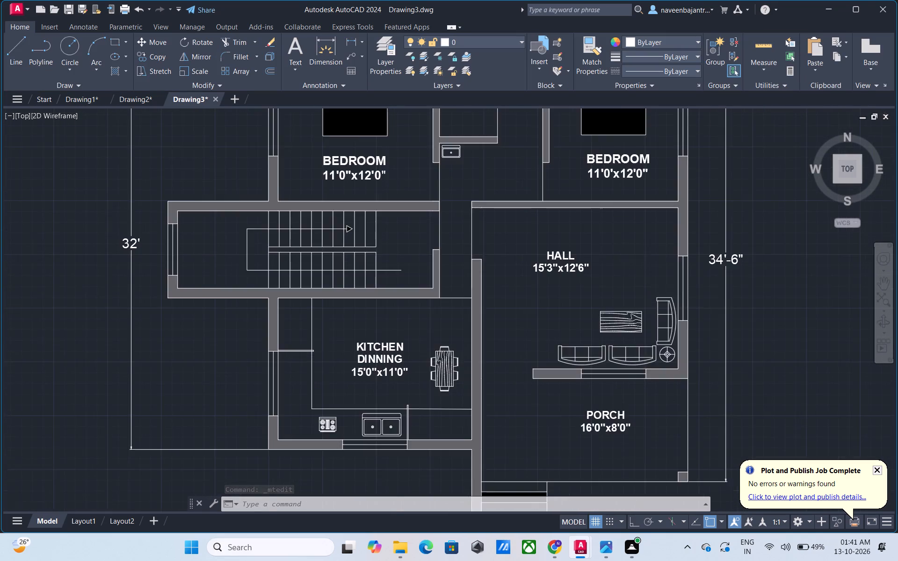
{"action": "double_click", "coordinate": [558, 279]}
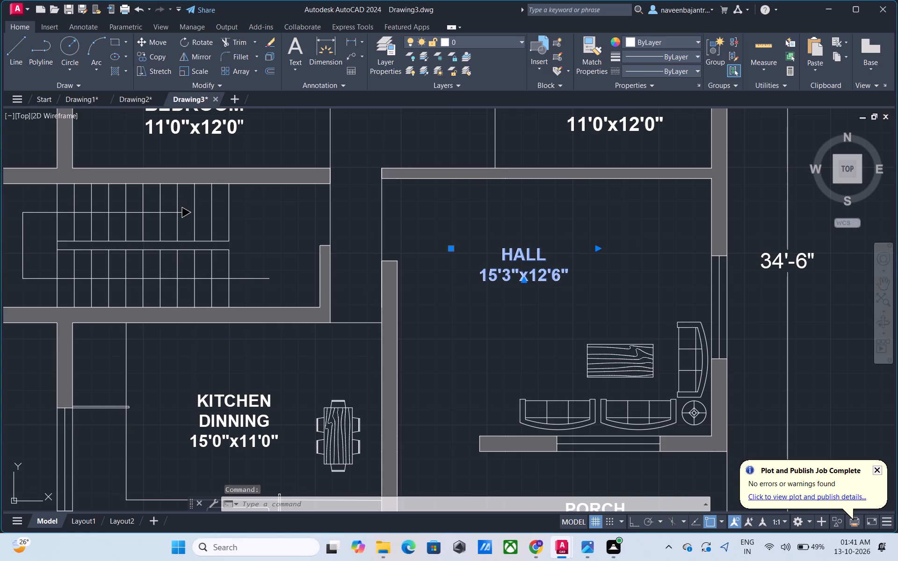
{"action": "left_click_drag", "start_coordinate": [576, 278], "coordinate": [482, 270]}
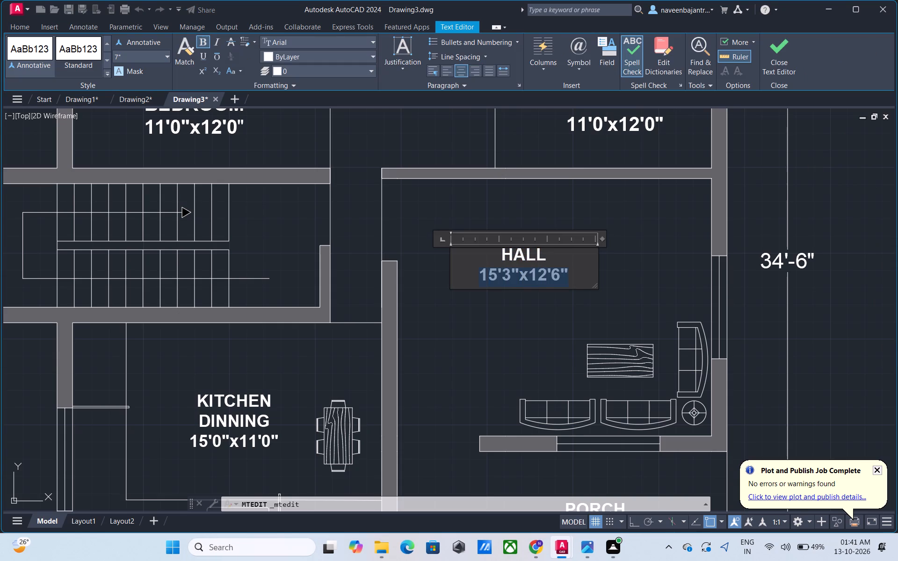
{"action": "left_click_drag", "start_coordinate": [482, 270], "coordinate": [466, 259]}
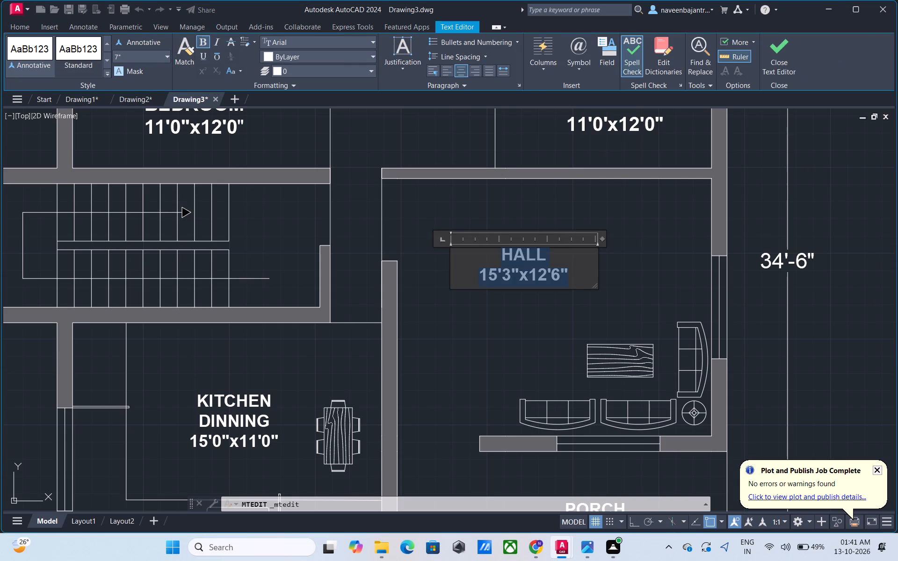
{"action": "left_click", "coordinate": [137, 58]}
{"action": "key", "text": "8"}
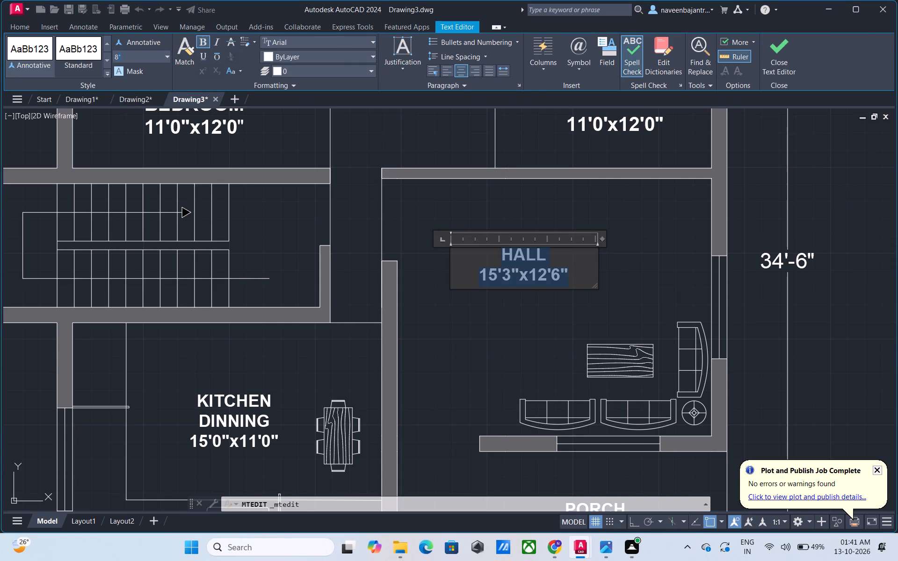
{"action": "key", "text": "shift+quotedbl"}
{"action": "key", "text": "Return"}
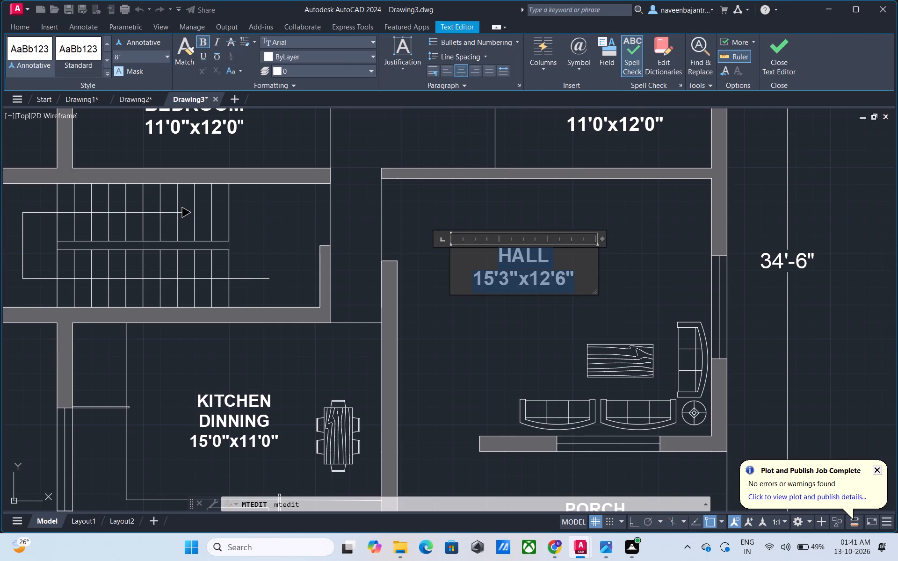
{"action": "left_click", "coordinate": [794, 59]}
Set the text height of all three lines of the KITCHEN DINNING label to 8" and finish the text.
{"action": "scroll", "coordinate": [677, 205], "scroll_direction": "down", "scroll_amount": 1}
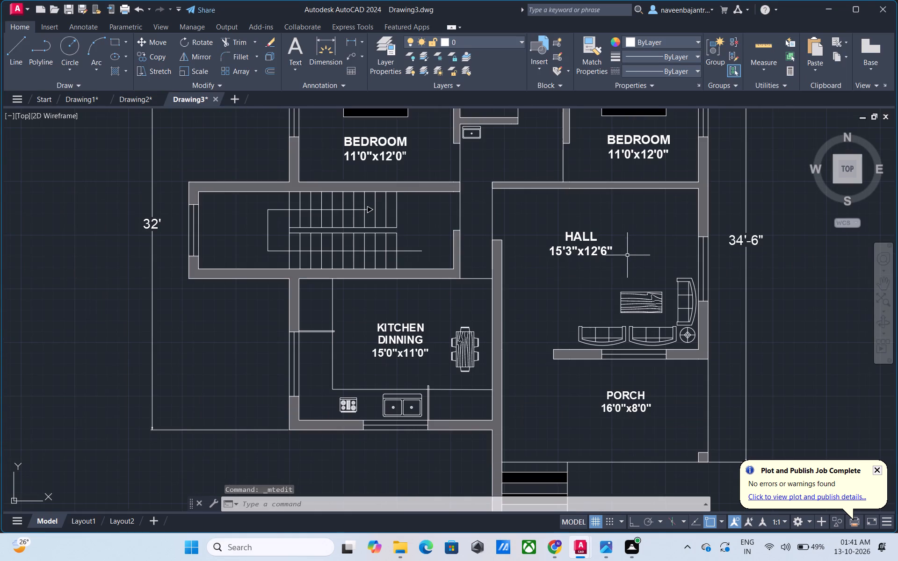
{"action": "scroll", "coordinate": [456, 277], "scroll_direction": "down", "scroll_amount": 1}
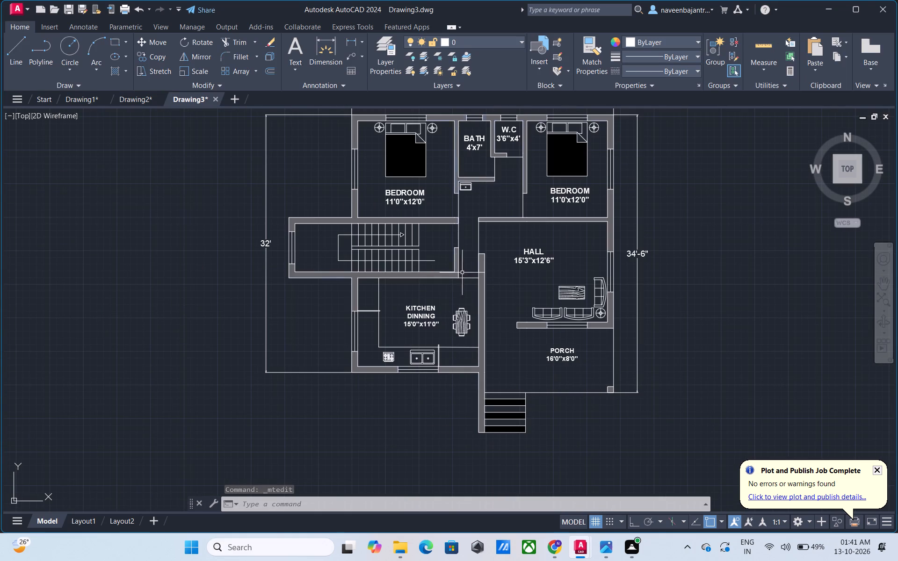
{"action": "double_click", "coordinate": [429, 312]}
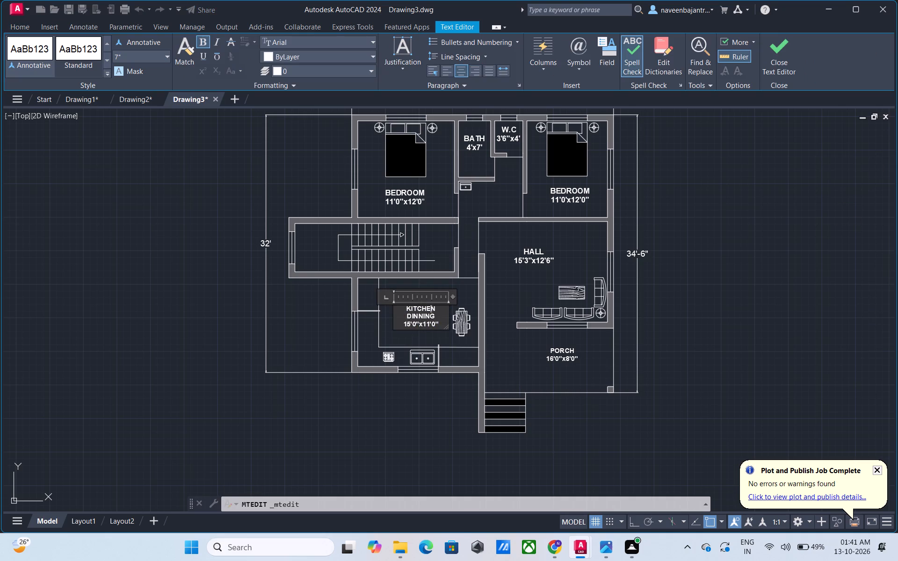
{"action": "left_click_drag", "start_coordinate": [439, 323], "coordinate": [397, 310]}
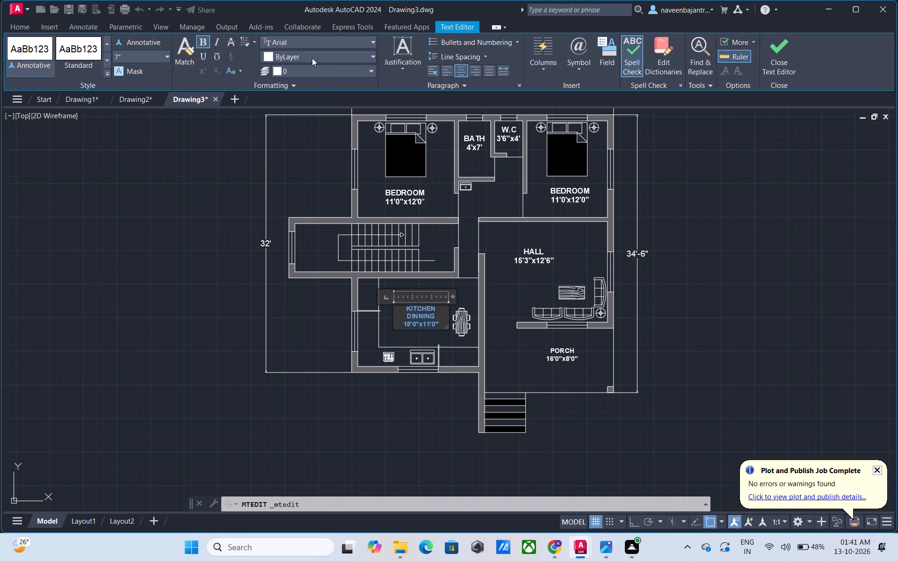
{"action": "left_click", "coordinate": [129, 53]}
{"action": "key", "text": "8"}
{"action": "key", "text": "shift+quotedbl"}
{"action": "key", "text": "Return"}
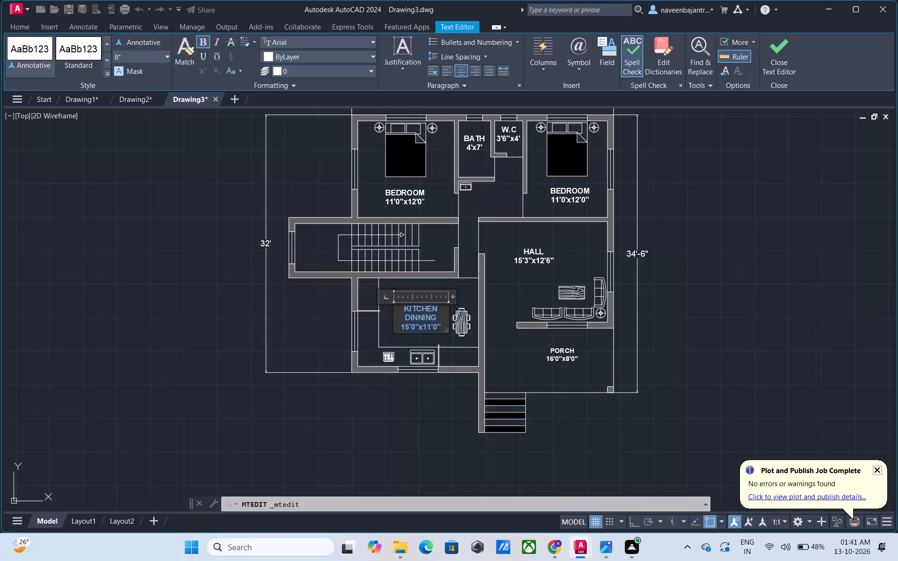
{"action": "left_click", "coordinate": [771, 64]}
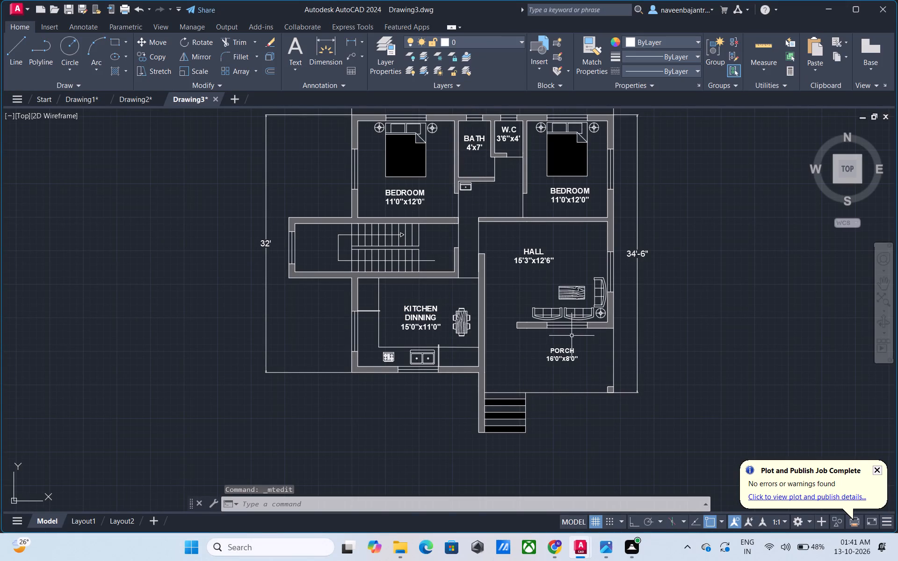
Set the text height of both lines of the PORCH label to 8" and finish the text.
{"action": "double_click", "coordinate": [571, 348]}
{"action": "left_click_drag", "start_coordinate": [586, 358], "coordinate": [578, 360]}
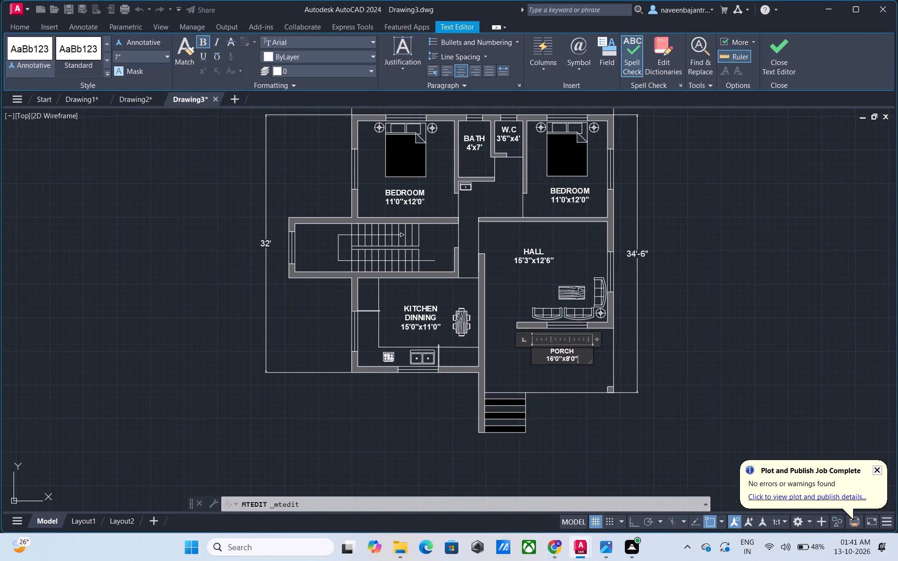
{"action": "left_click_drag", "start_coordinate": [578, 360], "coordinate": [533, 352]}
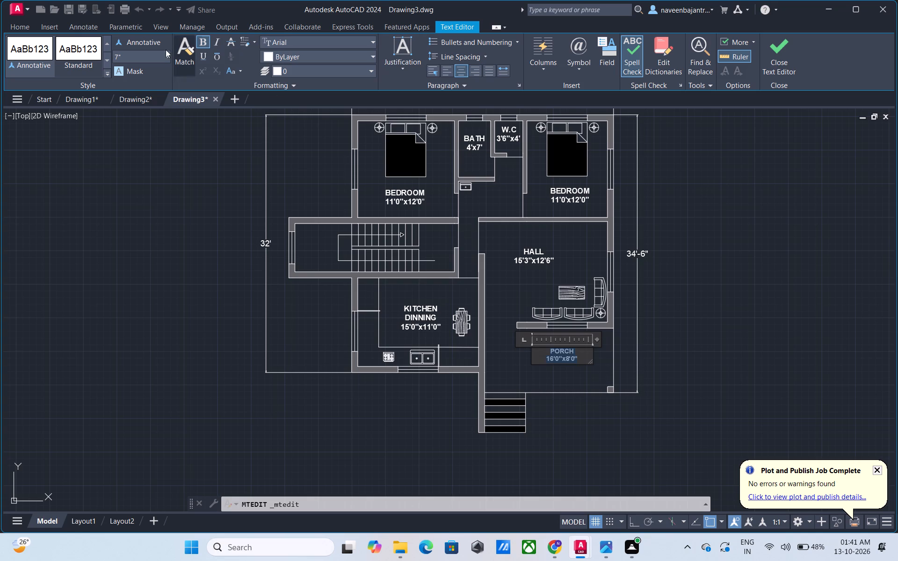
{"action": "left_click", "coordinate": [154, 53]}
{"action": "type", "text": "8\""}
{"action": "key", "text": "Return"}
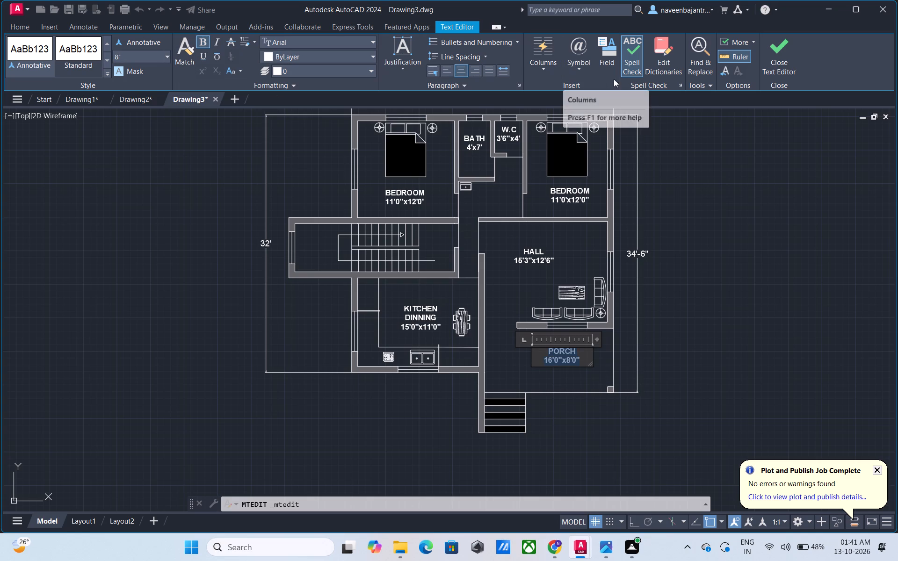
{"action": "left_click", "coordinate": [765, 67]}
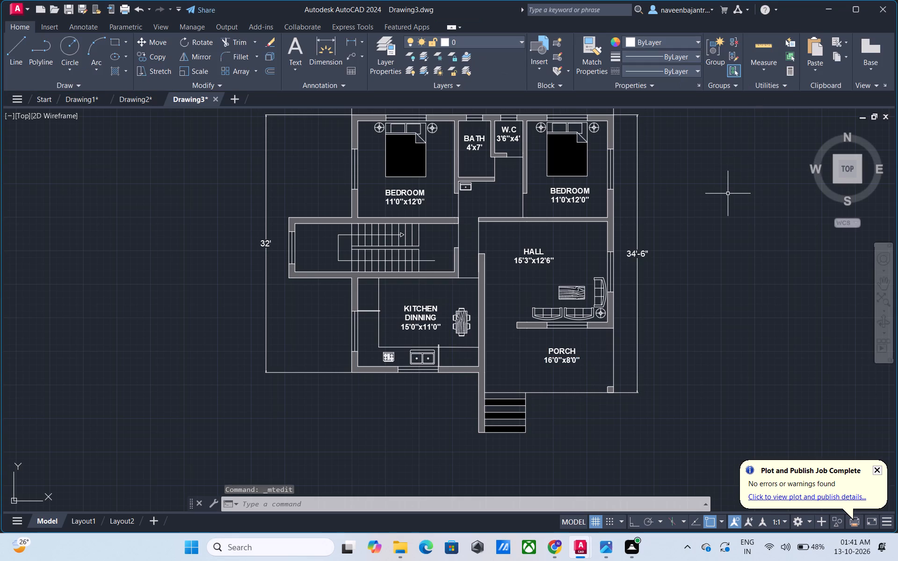
Look through the DesignCenter sample drawings and the Home - Space Planner blocks, returning to the DesignCenter sample folder before closing the palette.
{"action": "scroll", "coordinate": [728, 194], "scroll_direction": "down", "scroll_amount": 1}
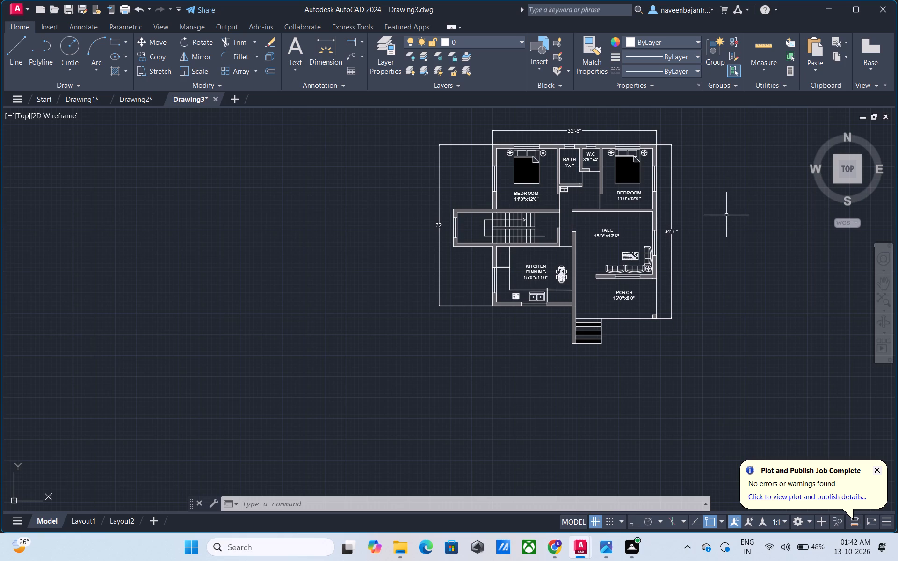
{"action": "middle_click_drag", "start_coordinate": [726, 217], "coordinate": [655, 266]}
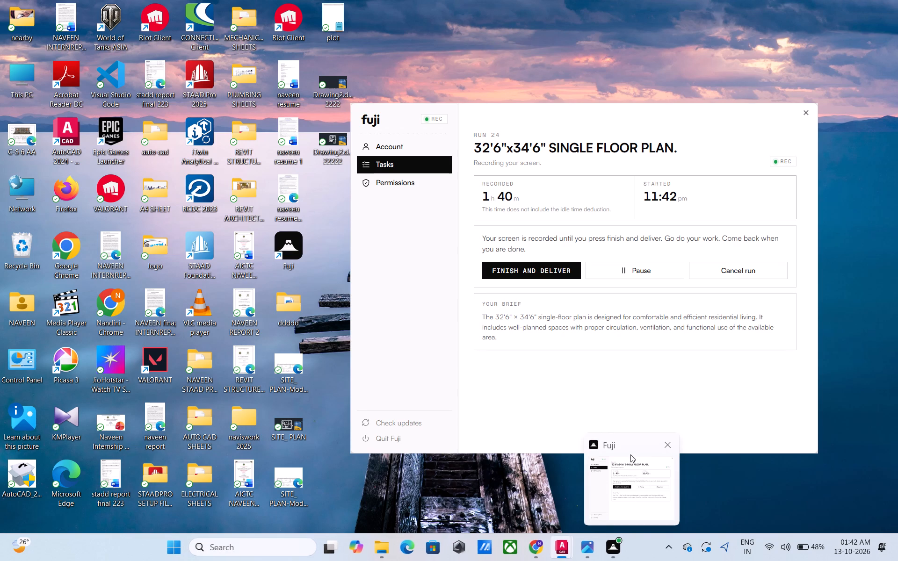
{"action": "middle_click_drag", "start_coordinate": [652, 283], "coordinate": [657, 268]}
{"action": "type", "text": "DC"}
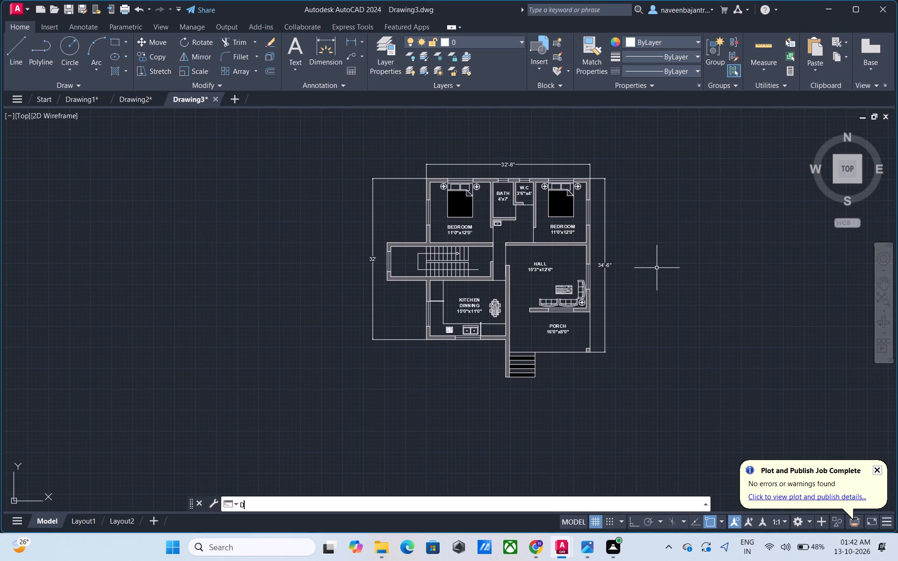
{"action": "key", "text": "space"}
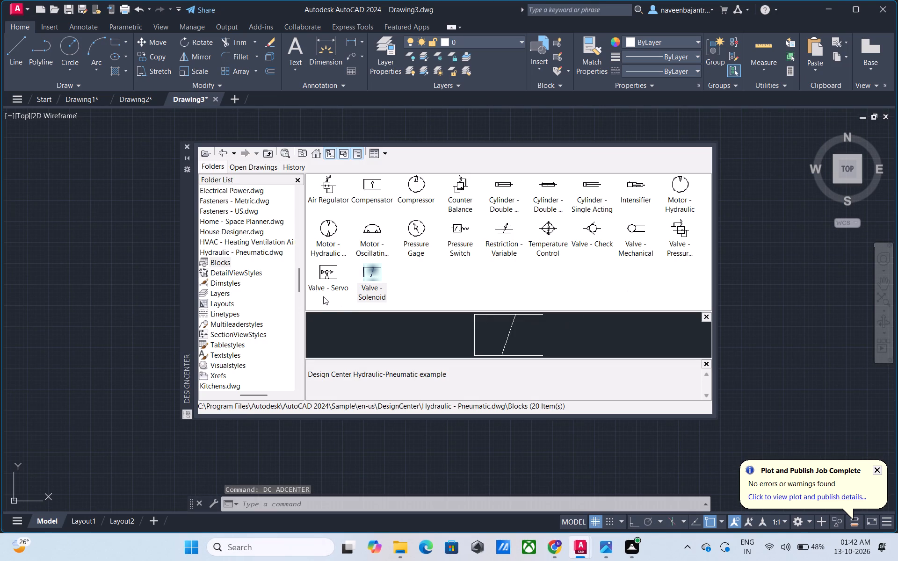
{"action": "left_click", "coordinate": [223, 151]}
{"action": "left_click", "coordinate": [220, 152]}
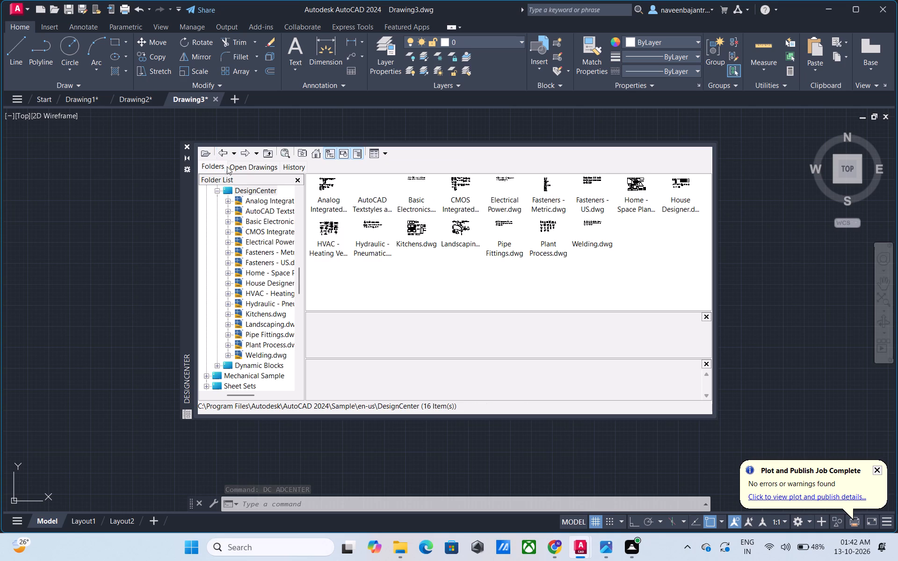
{"action": "left_click", "coordinate": [252, 191]}
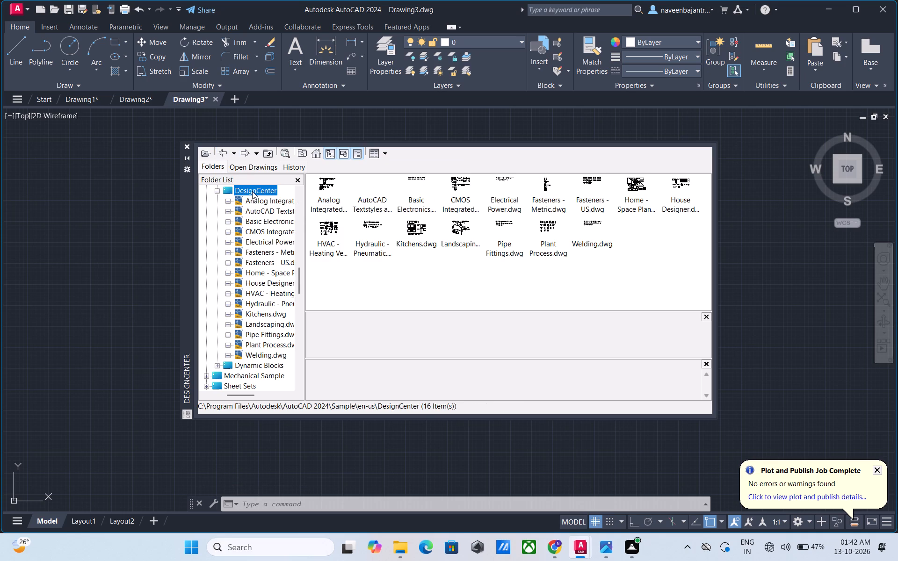
{"action": "double_click", "coordinate": [252, 191]}
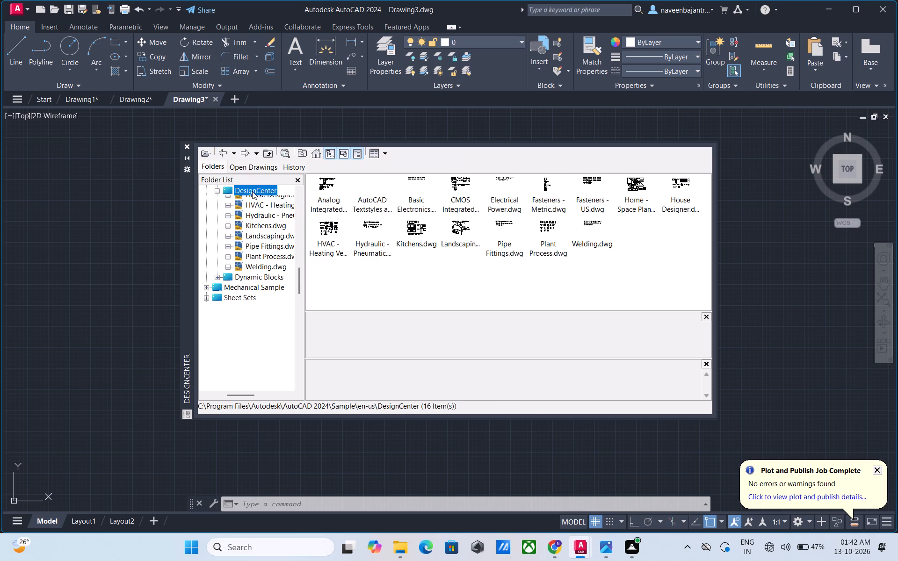
{"action": "left_click", "coordinate": [224, 148]}
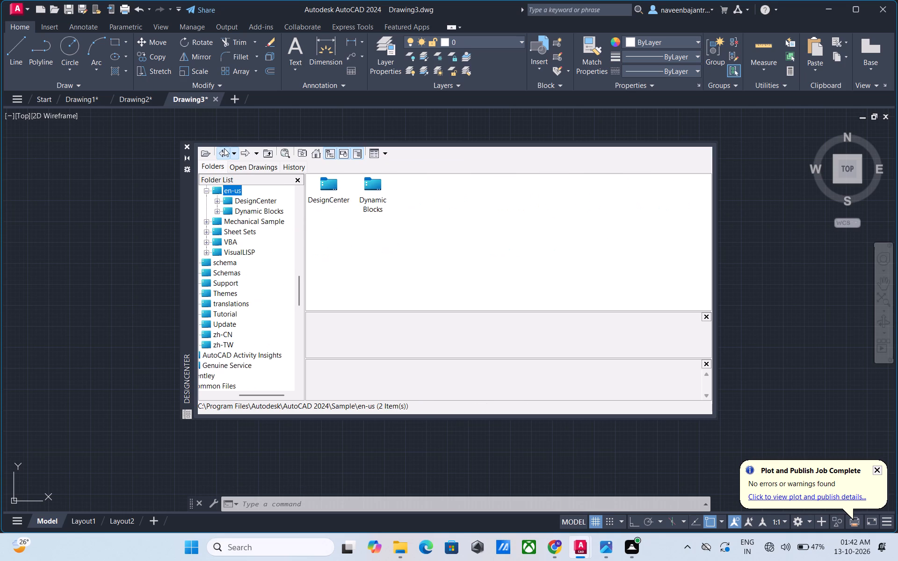
{"action": "left_click", "coordinate": [224, 149]}
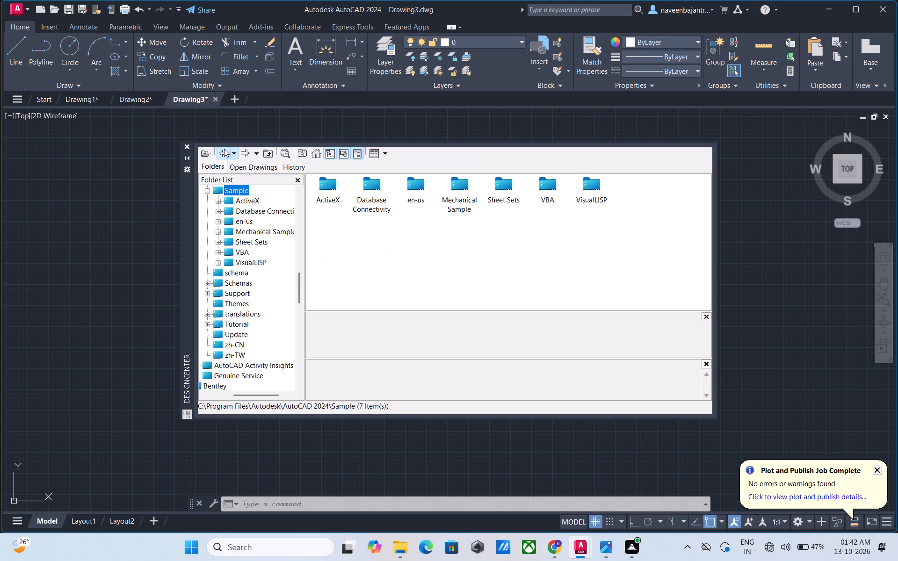
{"action": "left_click", "coordinate": [224, 149]}
{"action": "left_click", "coordinate": [224, 149]}
{"action": "left_click", "coordinate": [224, 149]}
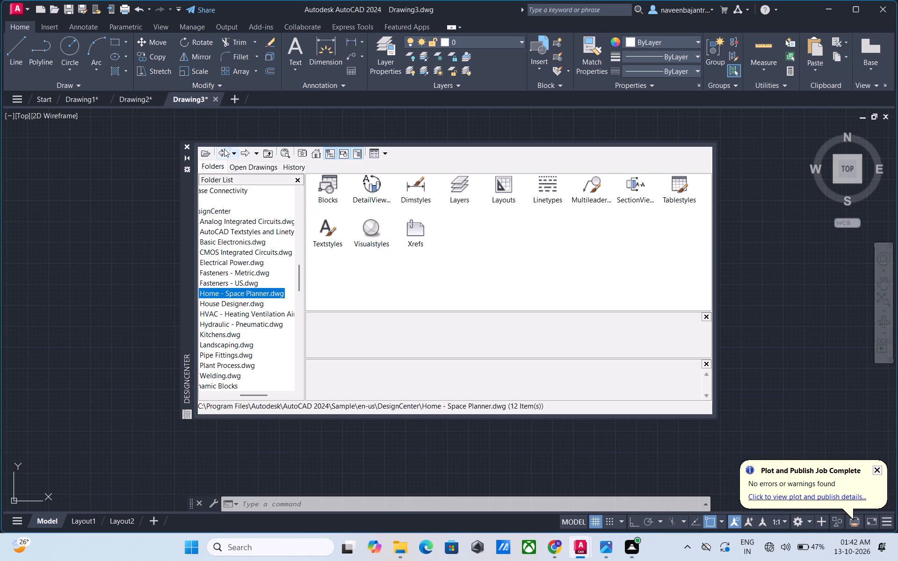
{"action": "triple_click", "coordinate": [224, 149]}
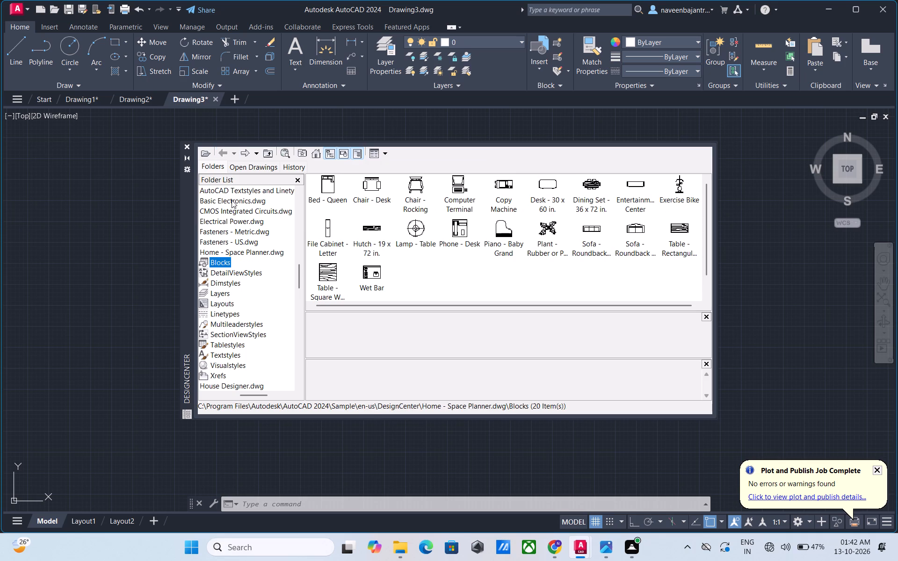
{"action": "left_click", "coordinate": [224, 154]}
{"action": "left_click", "coordinate": [313, 154]}
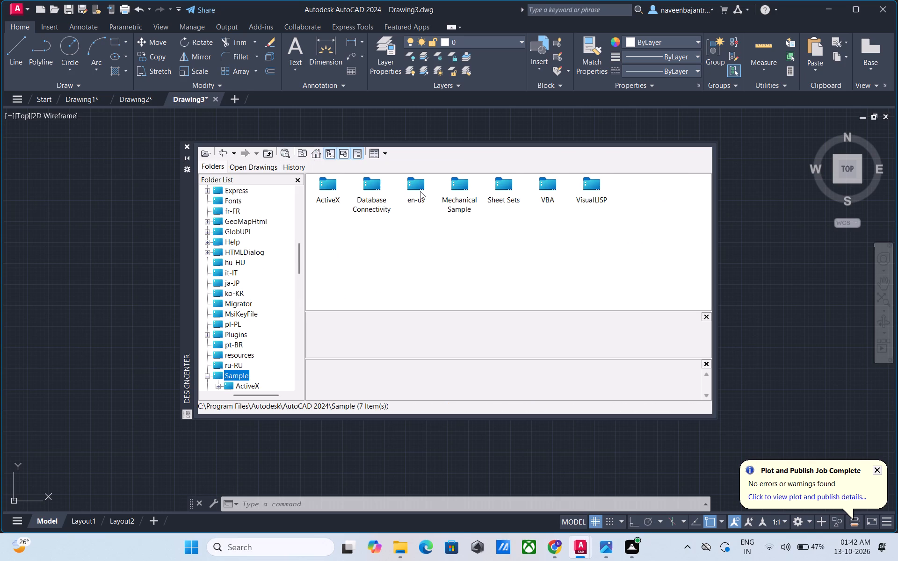
{"action": "double_click", "coordinate": [420, 191]}
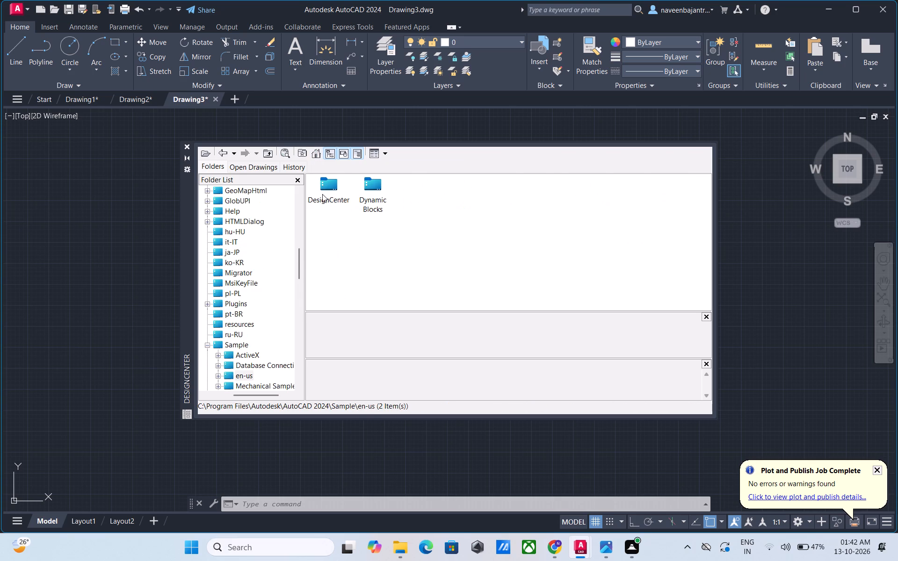
{"action": "double_click", "coordinate": [322, 194]}
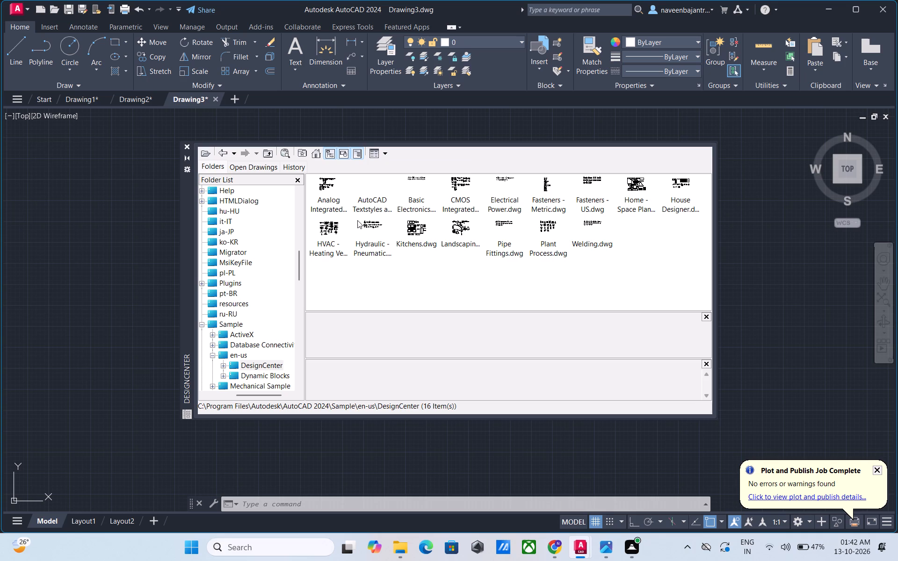
{"action": "left_click", "coordinate": [188, 148]}
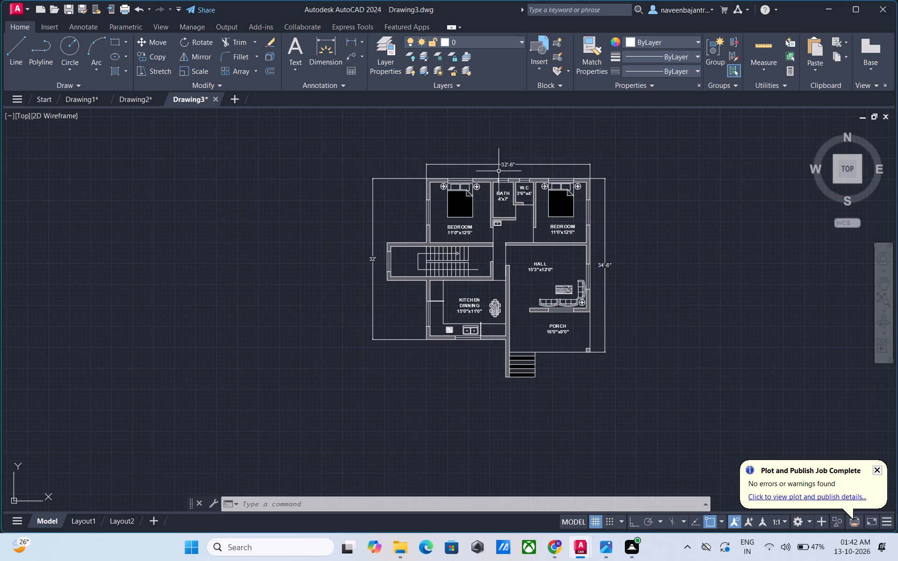
Examine the linetypes available to load from acadiso.lin, going through the whole list and back toward the hidden linetypes.
{"action": "left_click", "coordinate": [662, 72]}
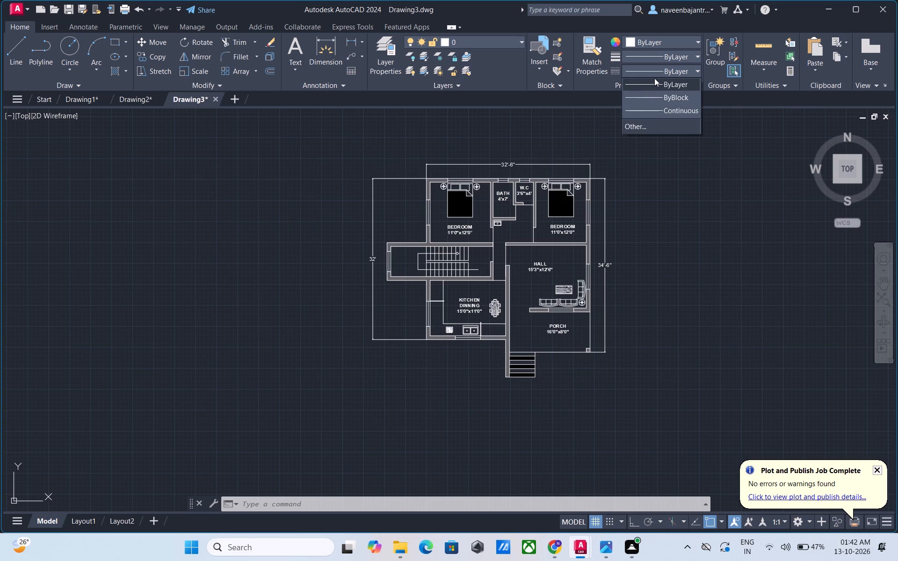
{"action": "left_click", "coordinate": [634, 123]}
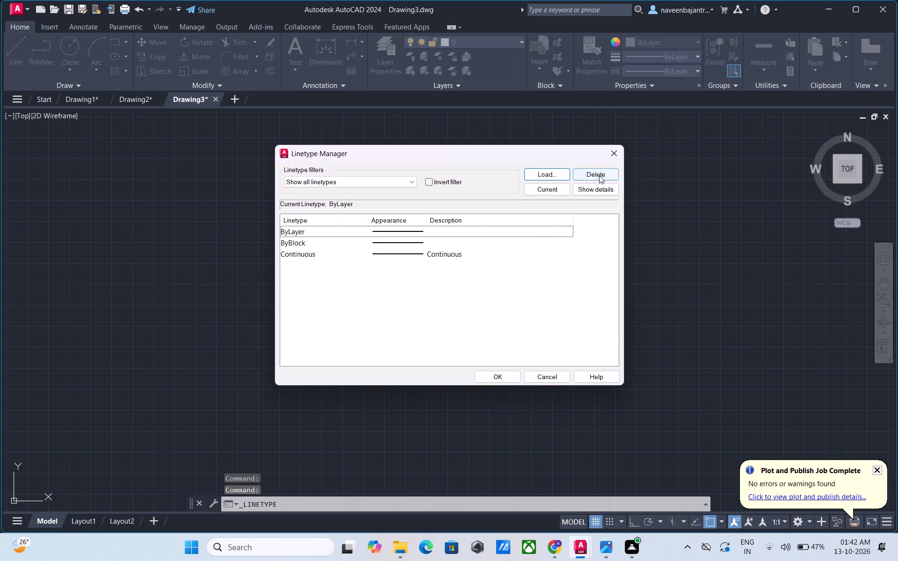
{"action": "left_click", "coordinate": [541, 176]}
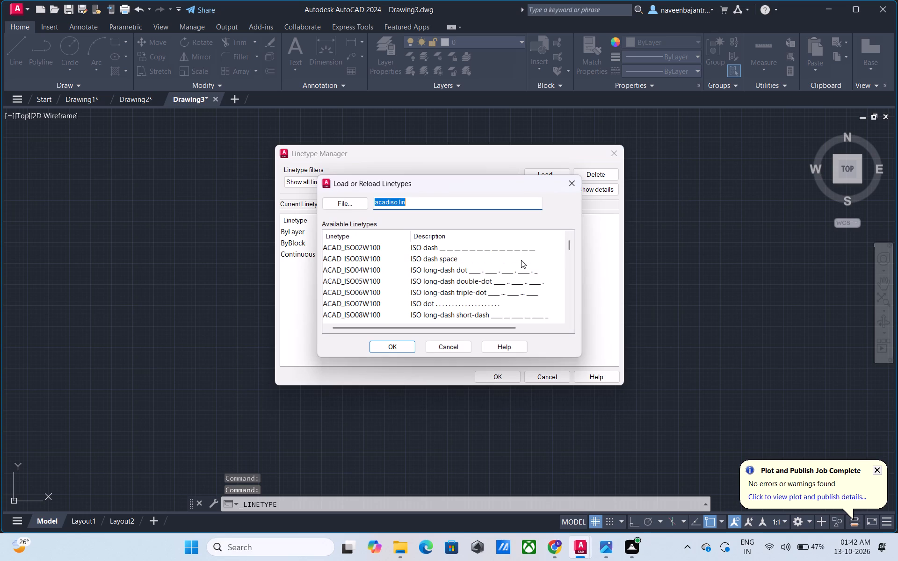
{"action": "scroll", "coordinate": [519, 261], "scroll_direction": "down", "scroll_amount": 1}
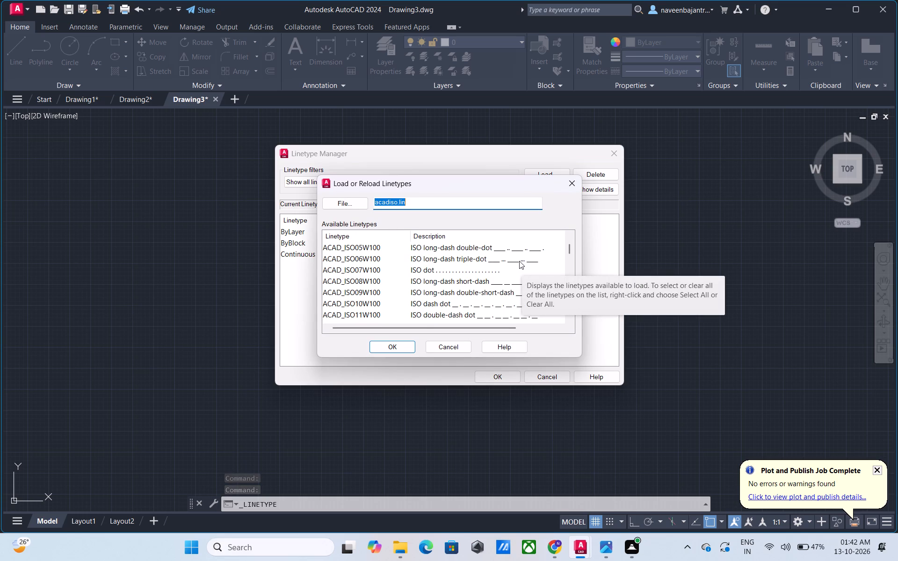
{"action": "scroll", "coordinate": [519, 261], "scroll_direction": "down", "scroll_amount": 2}
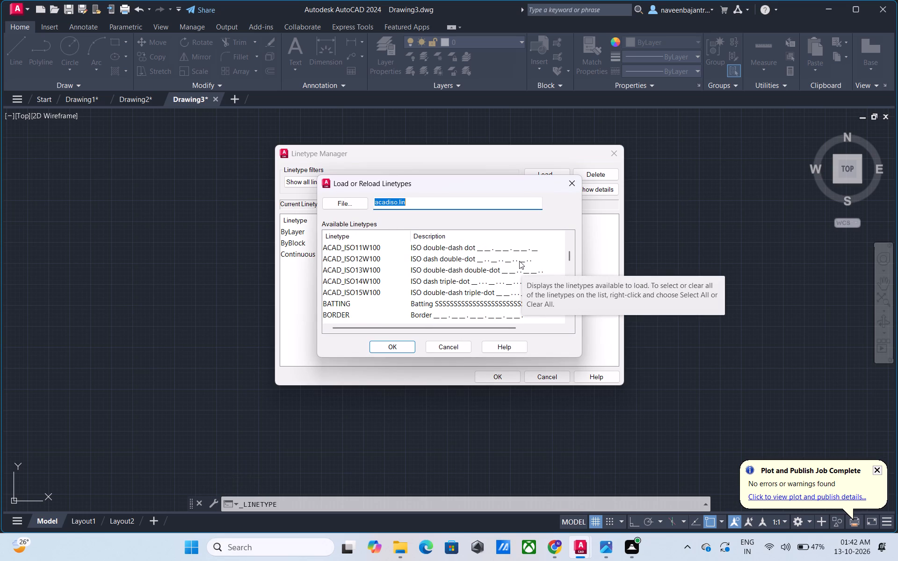
{"action": "scroll", "coordinate": [519, 261], "scroll_direction": "down", "scroll_amount": 2}
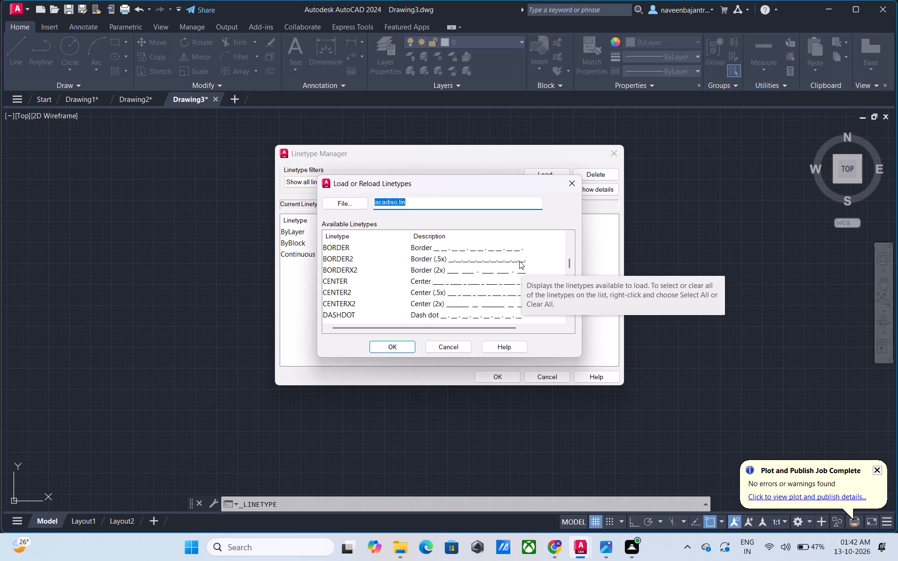
{"action": "scroll", "coordinate": [519, 261], "scroll_direction": "down", "scroll_amount": 1}
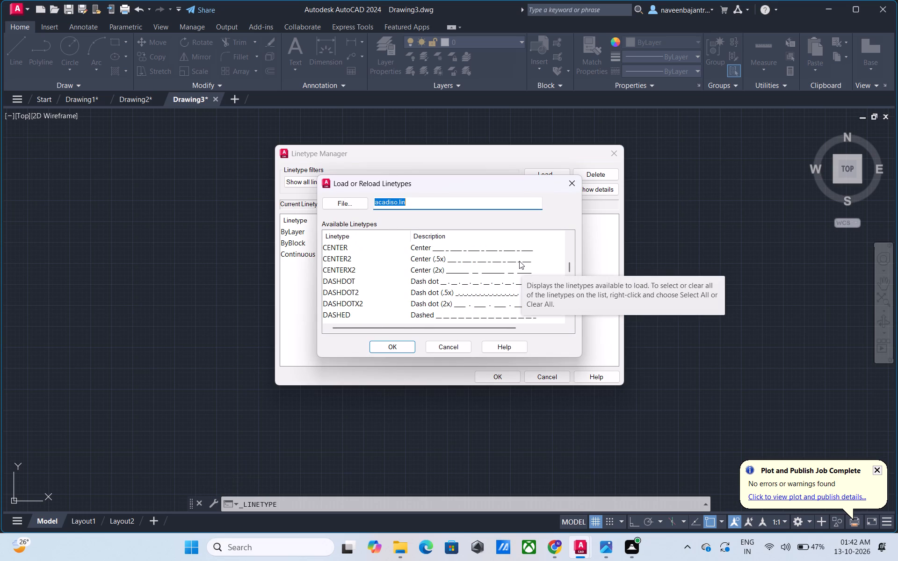
{"action": "scroll", "coordinate": [519, 261], "scroll_direction": "down", "scroll_amount": 2}
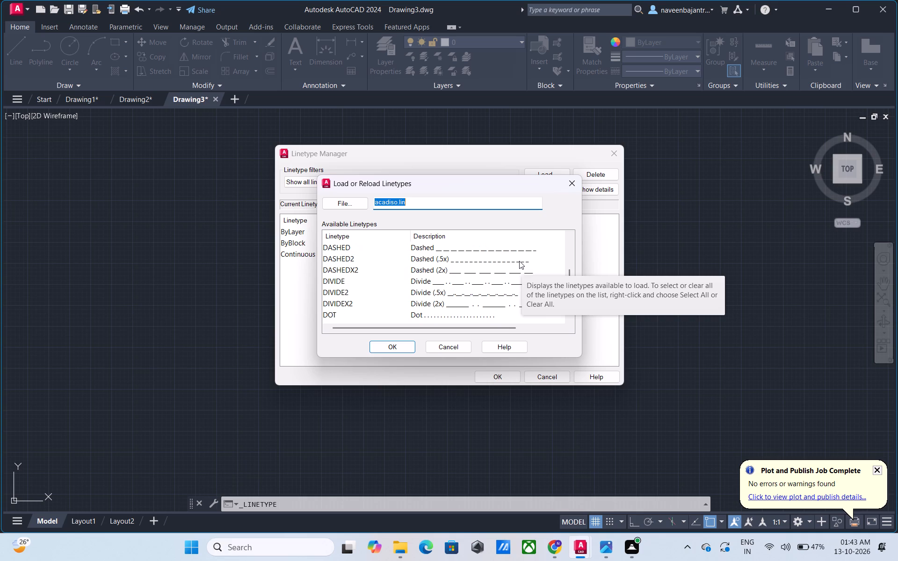
{"action": "scroll", "coordinate": [519, 261], "scroll_direction": "down", "scroll_amount": 1}
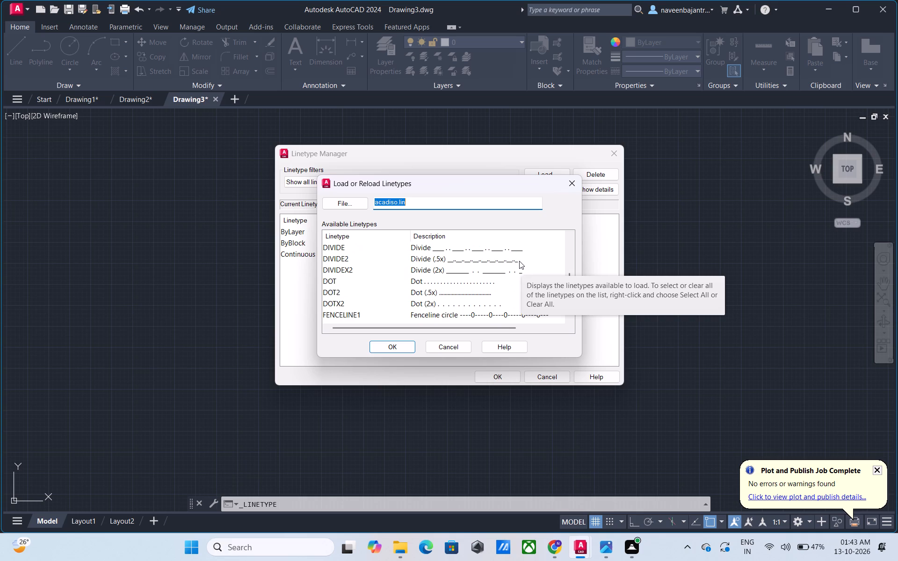
{"action": "scroll", "coordinate": [519, 261], "scroll_direction": "down", "scroll_amount": 2}
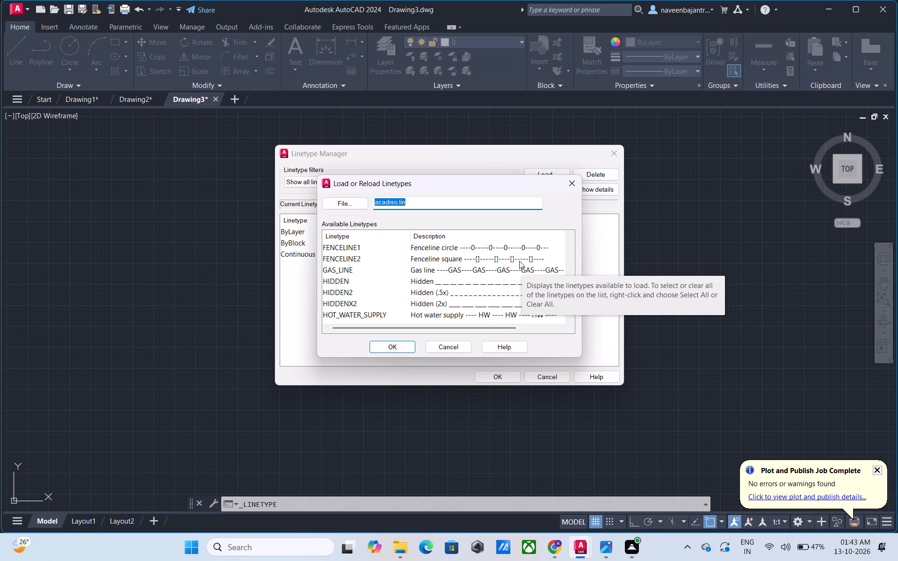
{"action": "scroll", "coordinate": [519, 261], "scroll_direction": "down", "scroll_amount": 1}
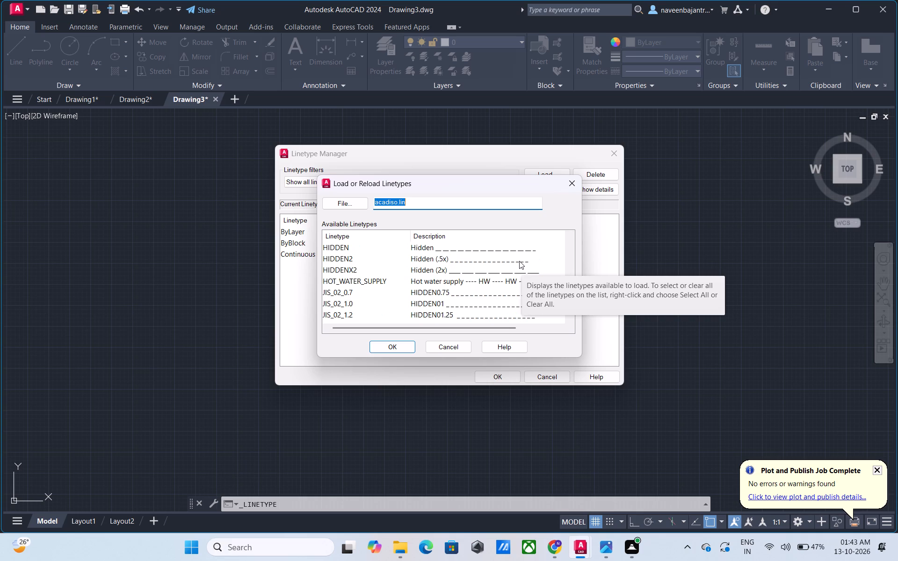
{"action": "scroll", "coordinate": [519, 261], "scroll_direction": "down", "scroll_amount": 1}
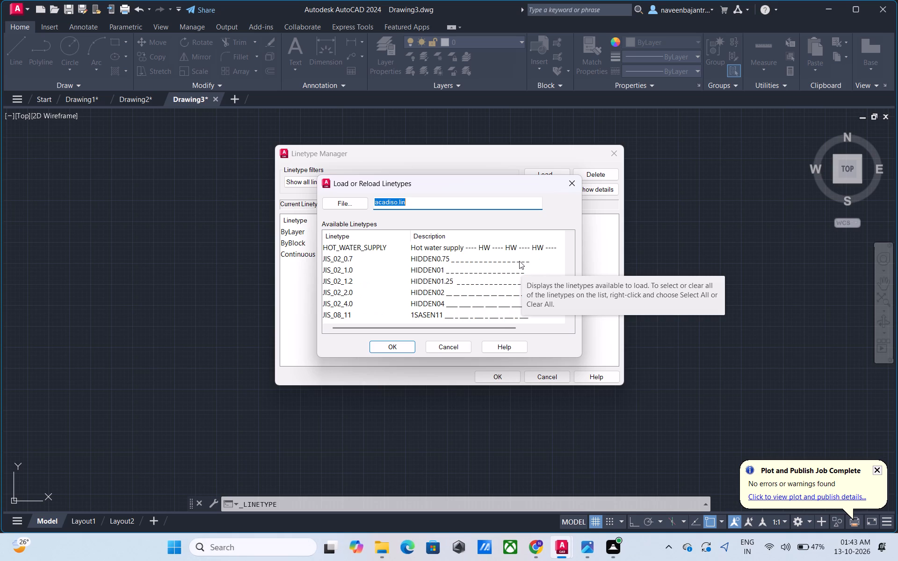
{"action": "scroll", "coordinate": [519, 261], "scroll_direction": "down", "scroll_amount": 2}
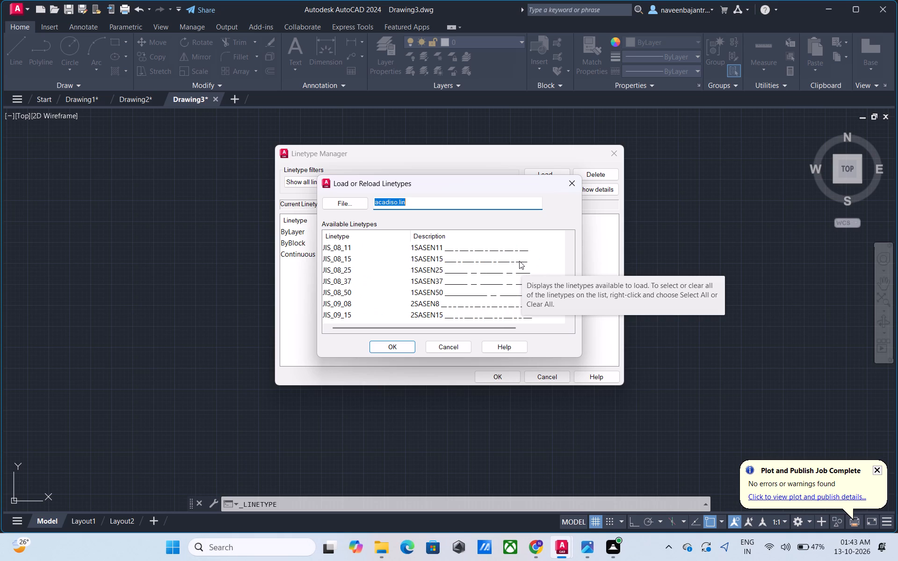
{"action": "scroll", "coordinate": [519, 261], "scroll_direction": "down", "scroll_amount": 1}
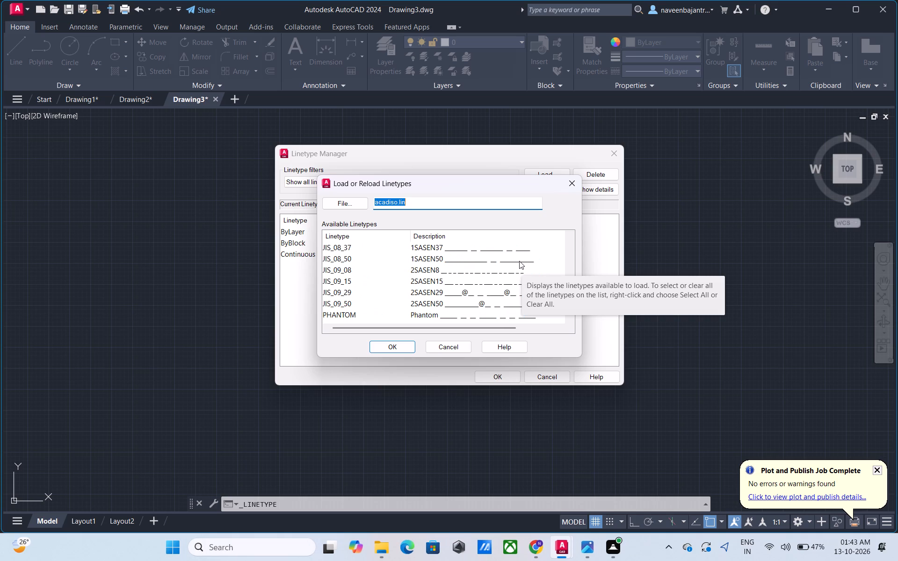
{"action": "scroll", "coordinate": [519, 261], "scroll_direction": "down", "scroll_amount": 2}
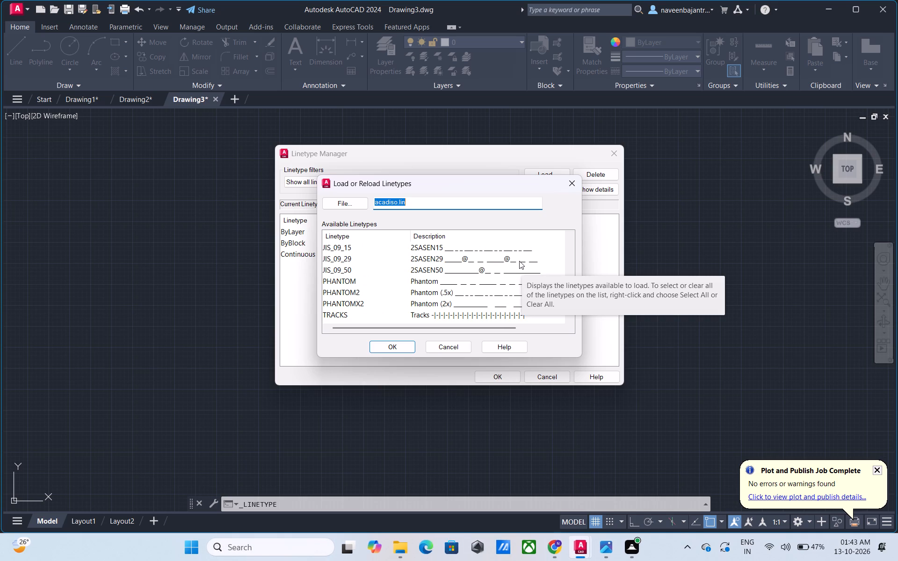
{"action": "scroll", "coordinate": [519, 261], "scroll_direction": "down", "scroll_amount": 2}
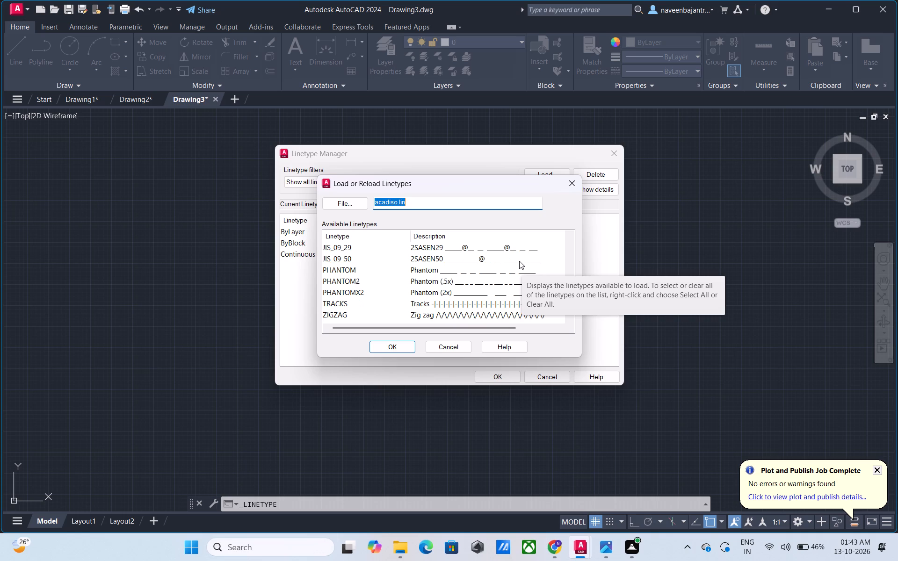
{"action": "scroll", "coordinate": [519, 261], "scroll_direction": "up", "scroll_amount": 2}
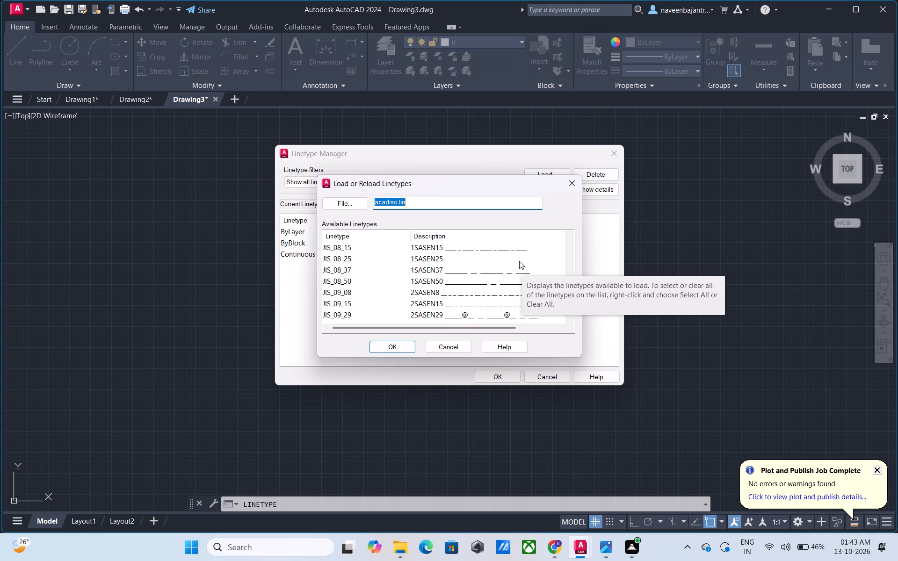
{"action": "scroll", "coordinate": [519, 261], "scroll_direction": "up", "scroll_amount": 2}
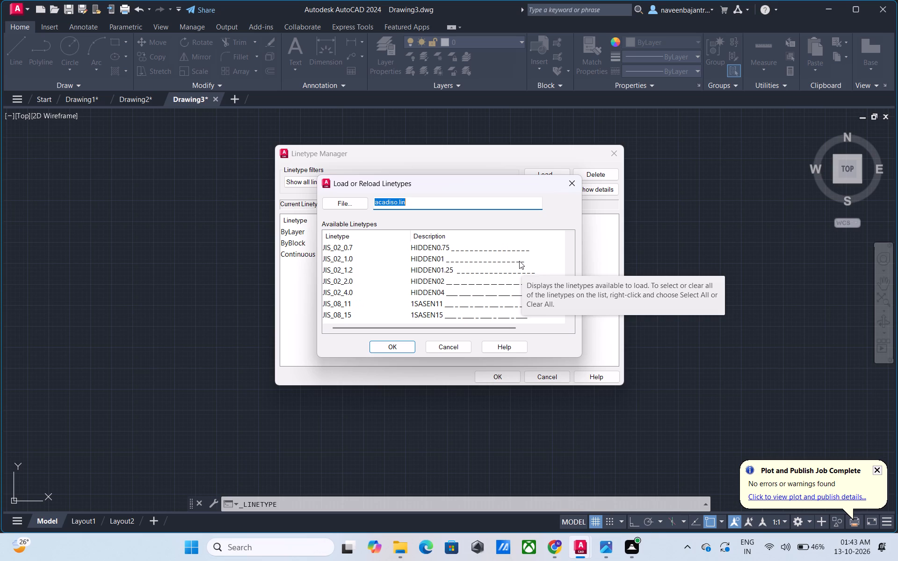
{"action": "scroll", "coordinate": [519, 261], "scroll_direction": "up", "scroll_amount": 2}
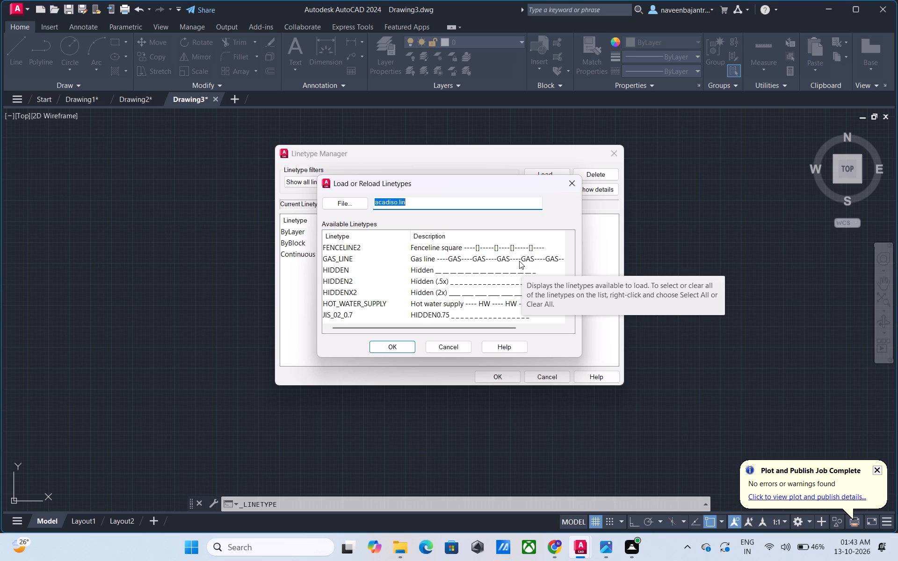
Look back through the fenceline, dot, divide and dashed linetypes in acadiso.lin and close the linetype manager without loading any.
{"action": "scroll", "coordinate": [519, 261], "scroll_direction": "up", "scroll_amount": 1}
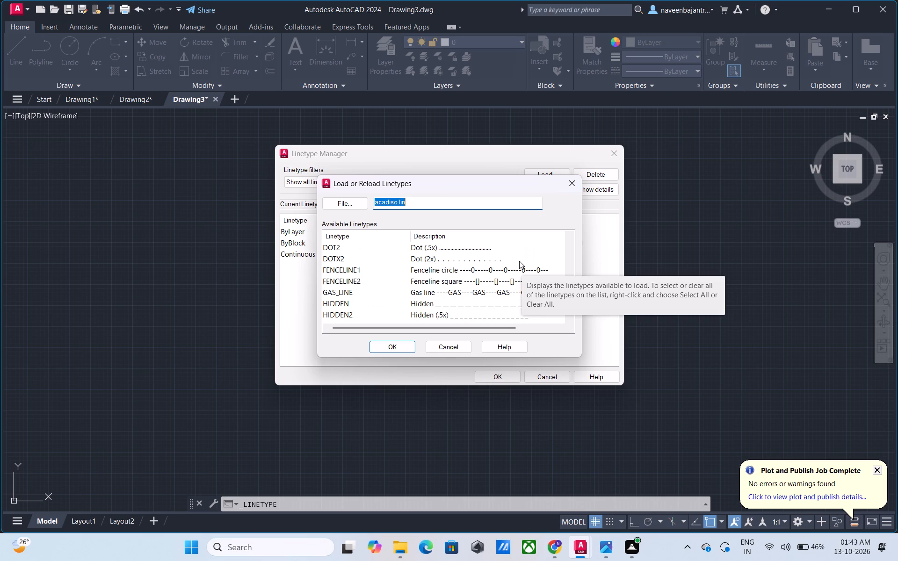
{"action": "scroll", "coordinate": [519, 261], "scroll_direction": "up", "scroll_amount": 1}
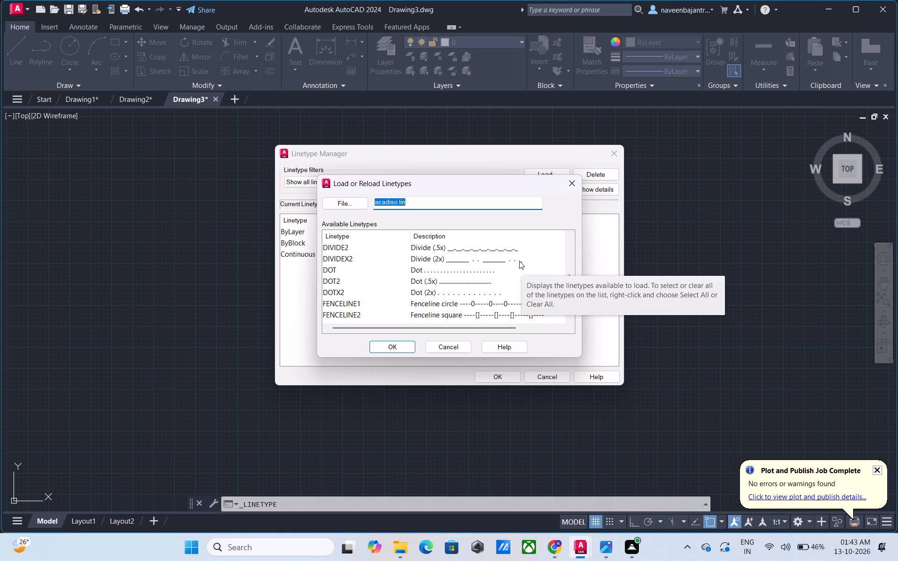
{"action": "scroll", "coordinate": [519, 261], "scroll_direction": "up", "scroll_amount": 2}
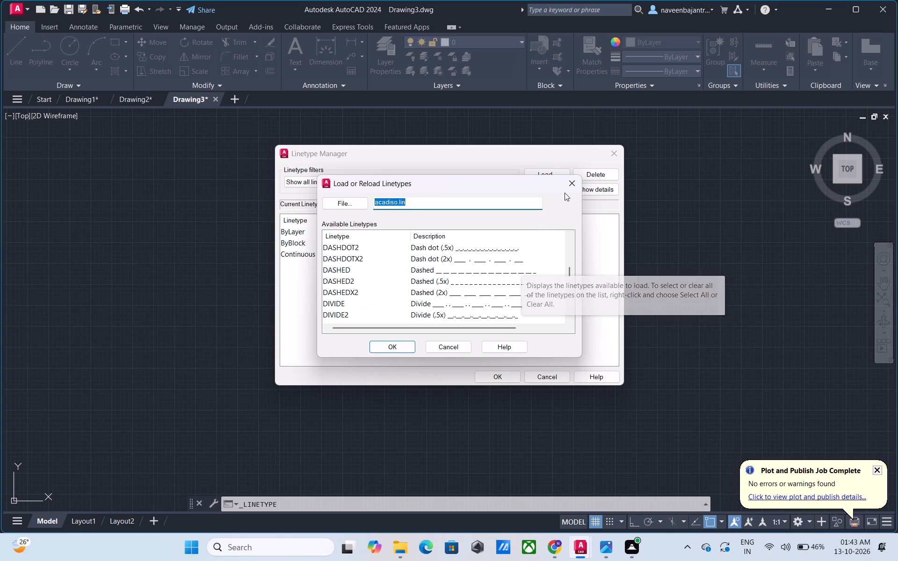
{"action": "left_click", "coordinate": [568, 188]}
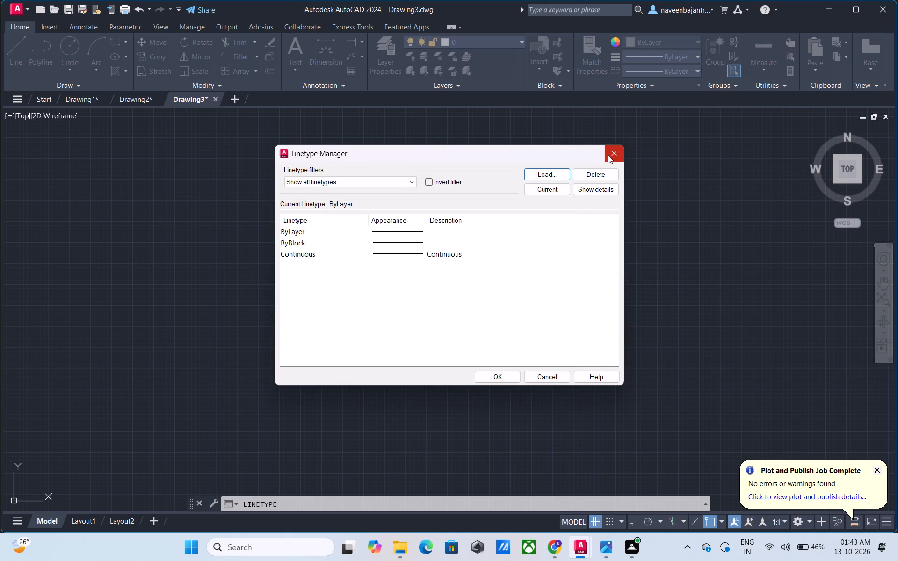
{"action": "left_click", "coordinate": [608, 155]}
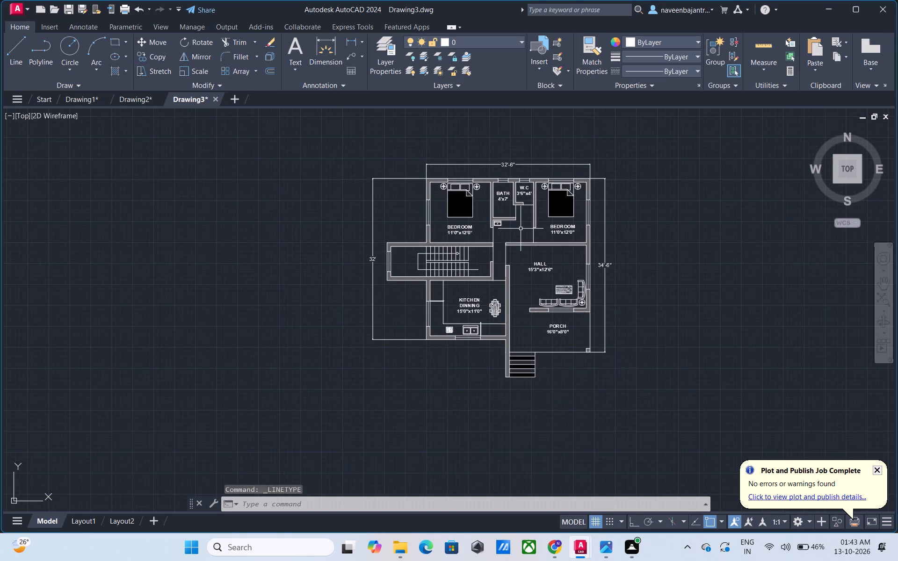
Hatch the passage between the bath, W.C, bedrooms and hall with the ANSI37 pattern.
{"action": "middle_click_drag", "start_coordinate": [521, 228], "coordinate": [422, 262]}
{"action": "scroll", "coordinate": [420, 263], "scroll_direction": "up", "scroll_amount": 1}
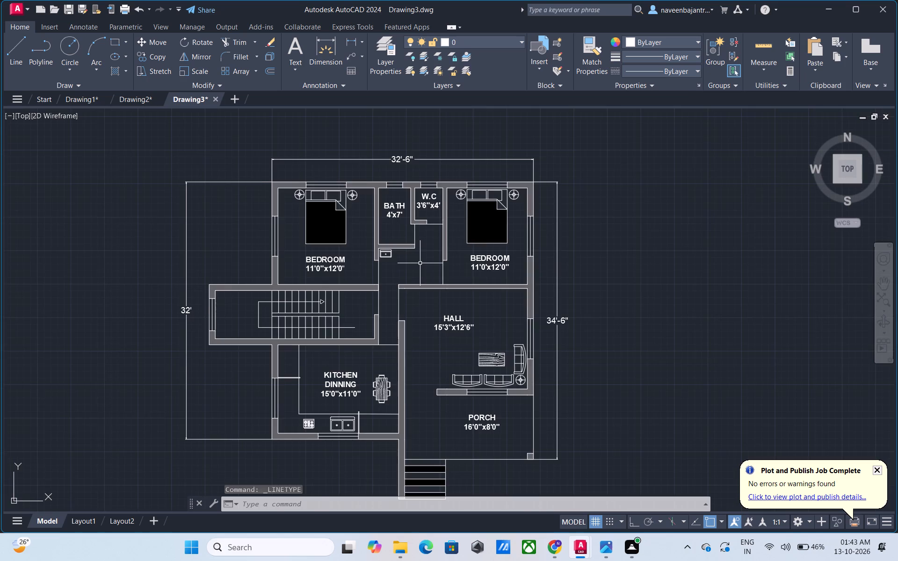
{"action": "scroll", "coordinate": [420, 263], "scroll_direction": "up", "scroll_amount": 1}
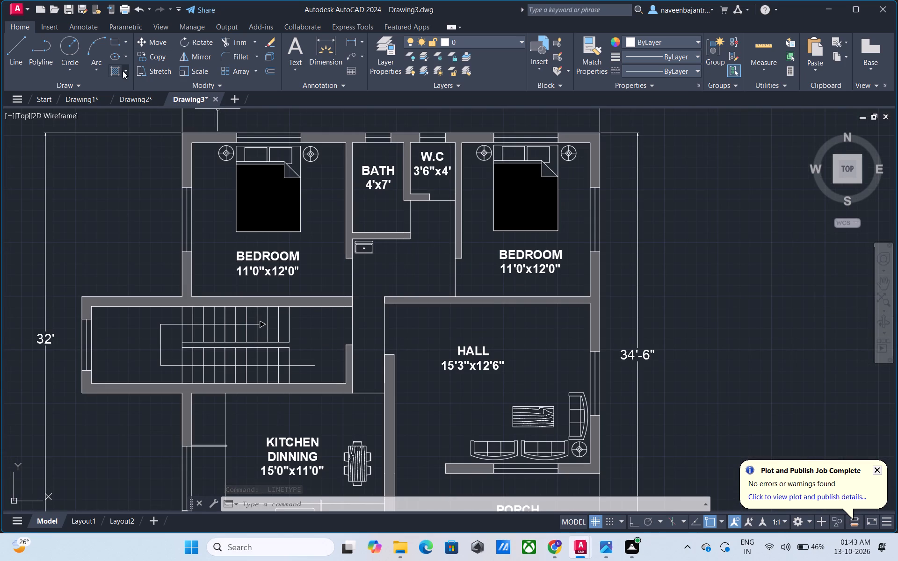
{"action": "left_click", "coordinate": [123, 71]}
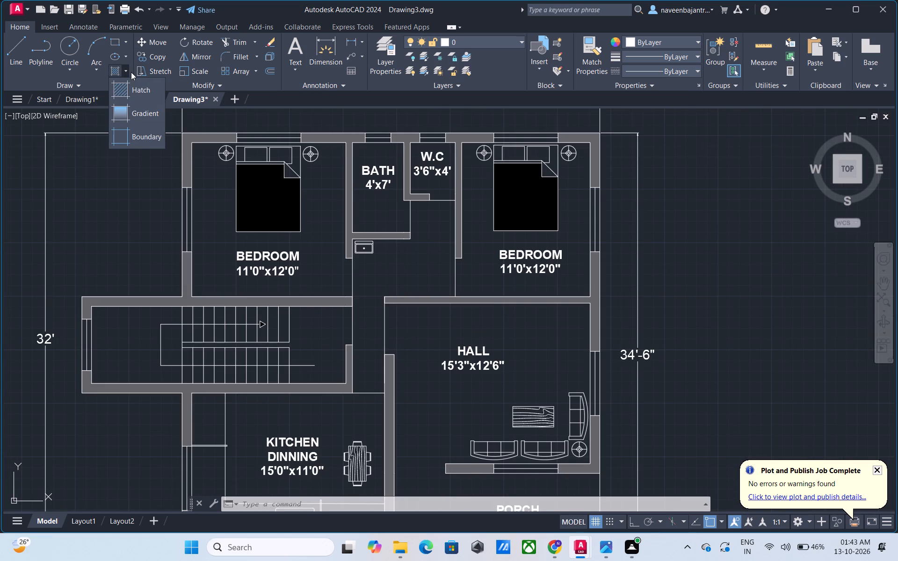
{"action": "left_click", "coordinate": [118, 70]}
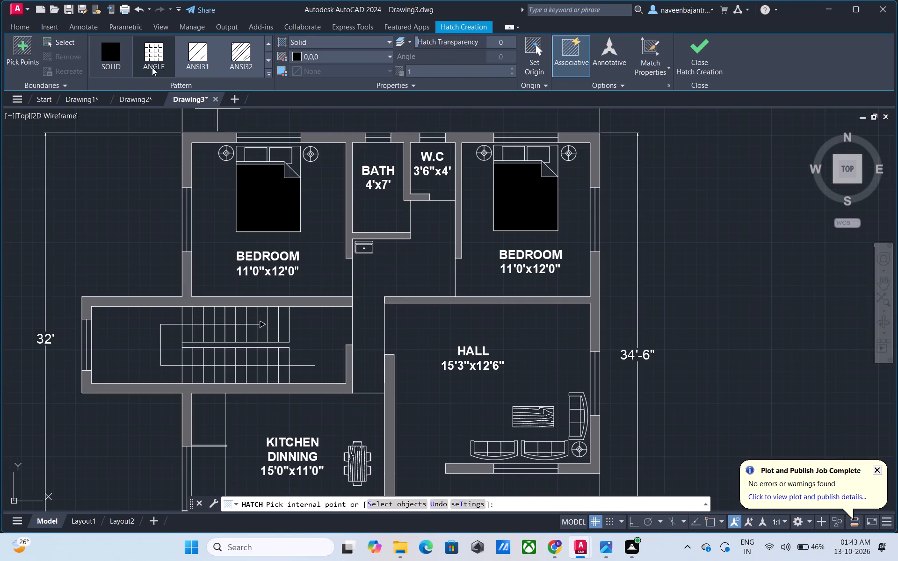
{"action": "left_click", "coordinate": [268, 73]}
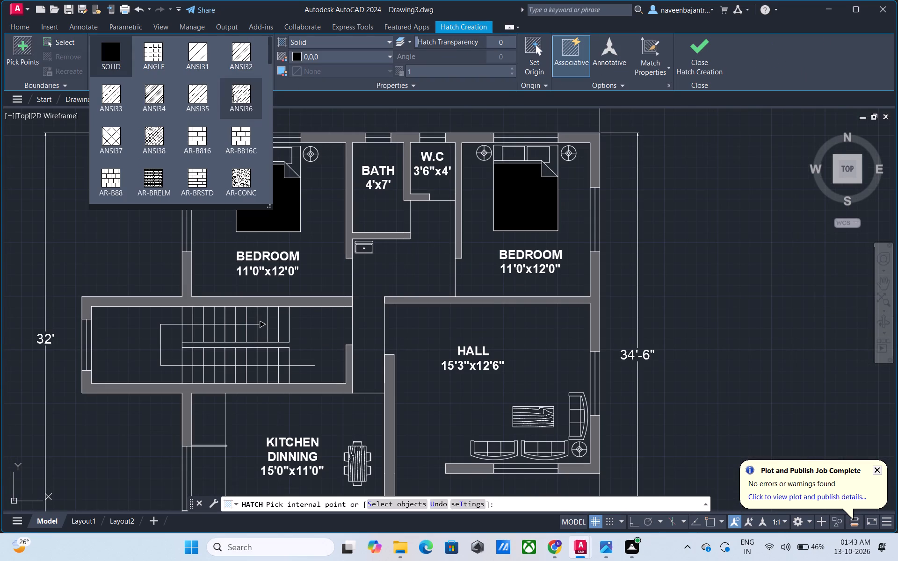
{"action": "left_click", "coordinate": [120, 133]}
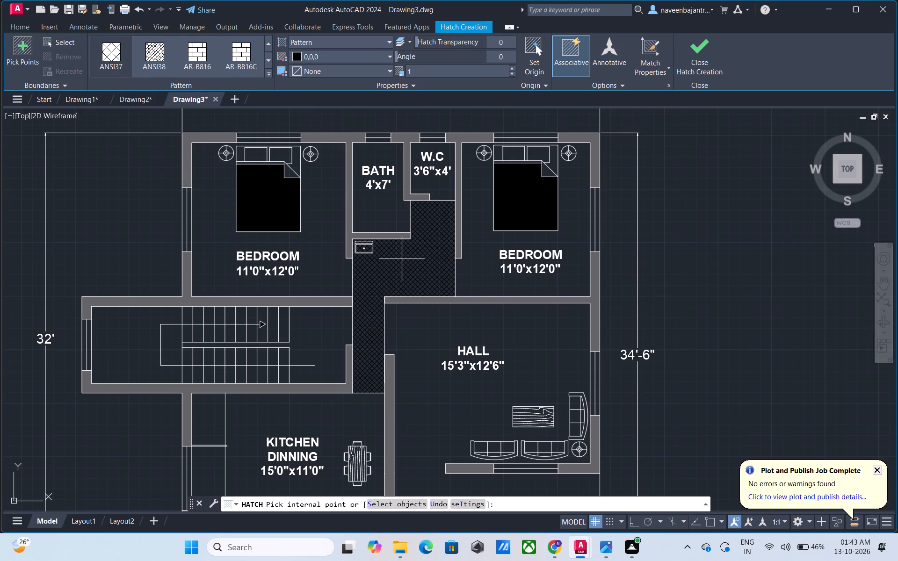
{"action": "scroll", "coordinate": [402, 259], "scroll_direction": "up", "scroll_amount": 3}
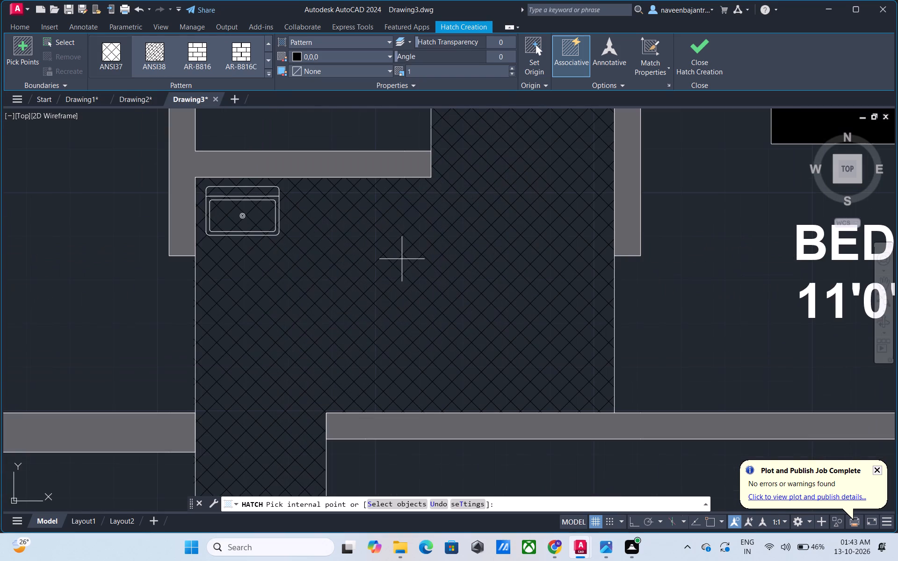
{"action": "left_click", "coordinate": [402, 259]}
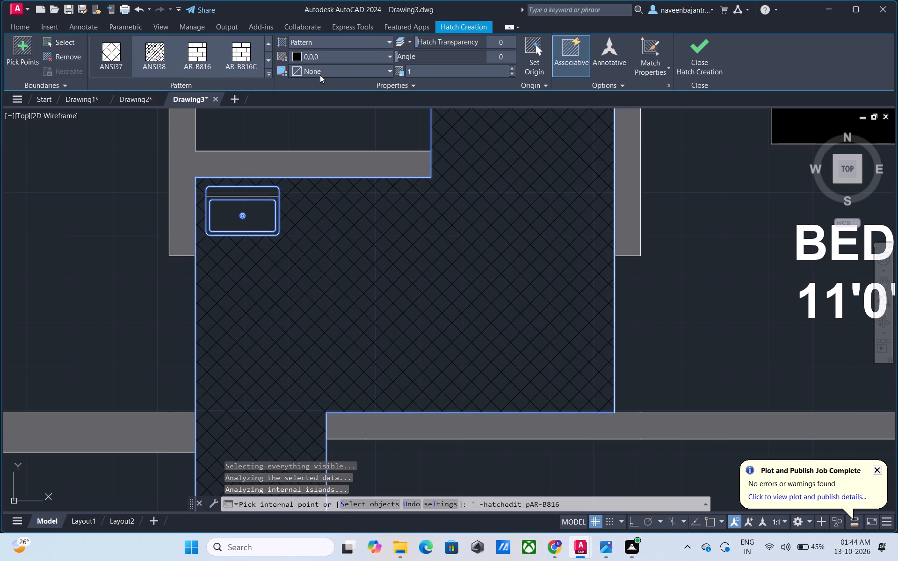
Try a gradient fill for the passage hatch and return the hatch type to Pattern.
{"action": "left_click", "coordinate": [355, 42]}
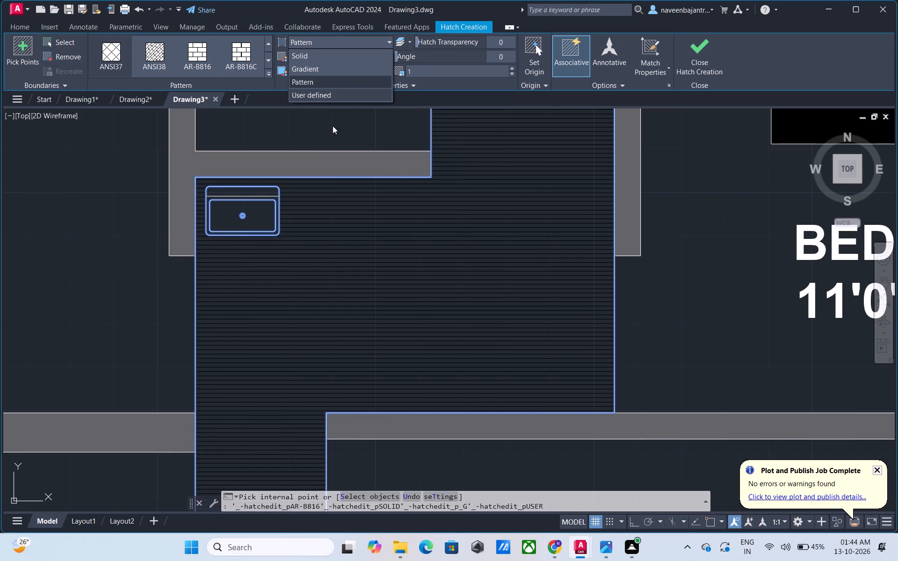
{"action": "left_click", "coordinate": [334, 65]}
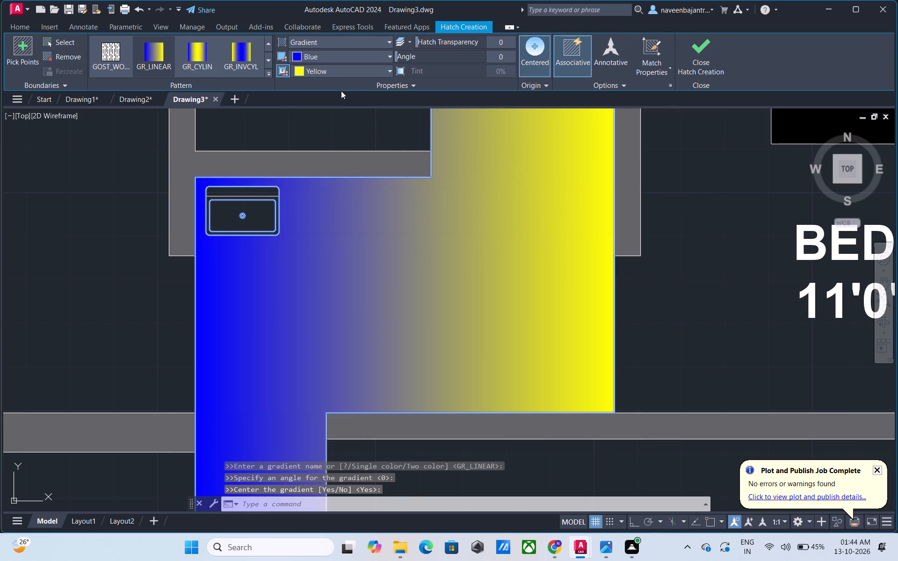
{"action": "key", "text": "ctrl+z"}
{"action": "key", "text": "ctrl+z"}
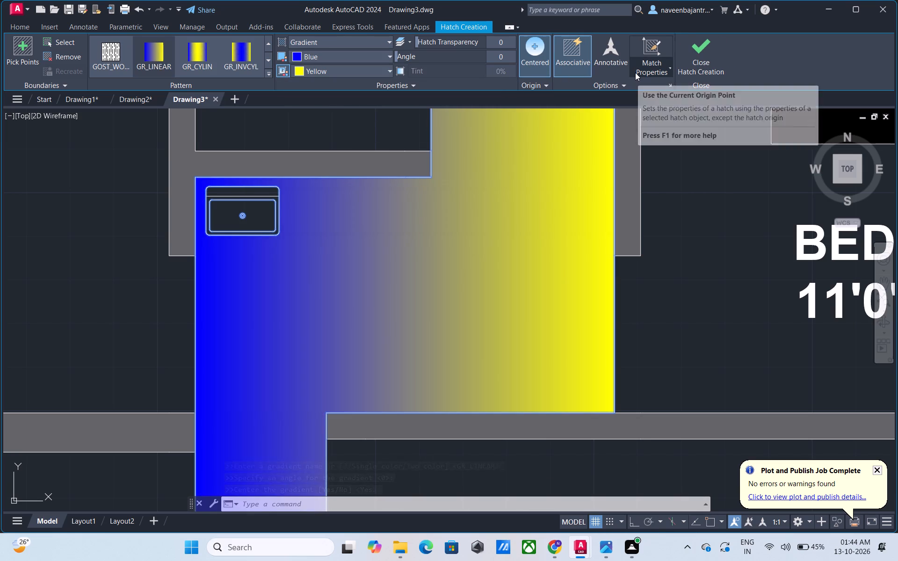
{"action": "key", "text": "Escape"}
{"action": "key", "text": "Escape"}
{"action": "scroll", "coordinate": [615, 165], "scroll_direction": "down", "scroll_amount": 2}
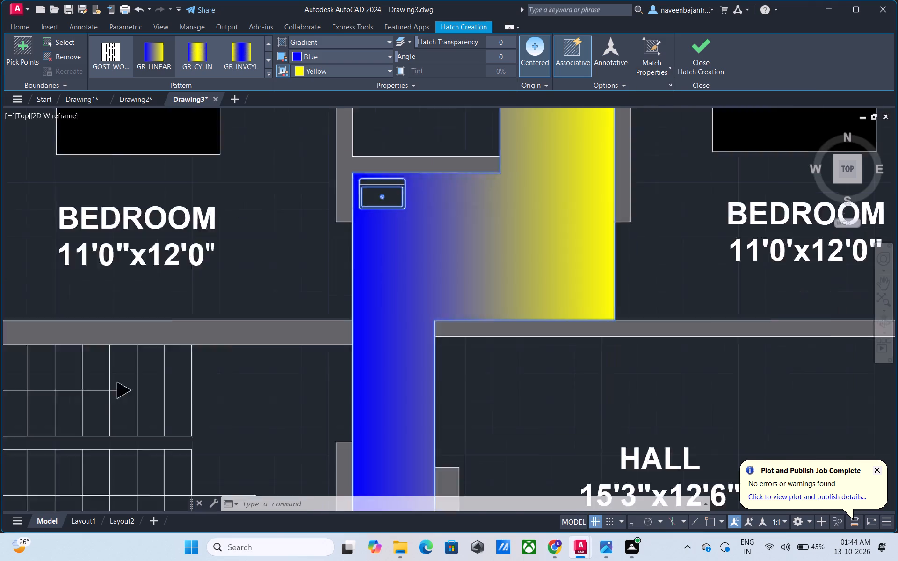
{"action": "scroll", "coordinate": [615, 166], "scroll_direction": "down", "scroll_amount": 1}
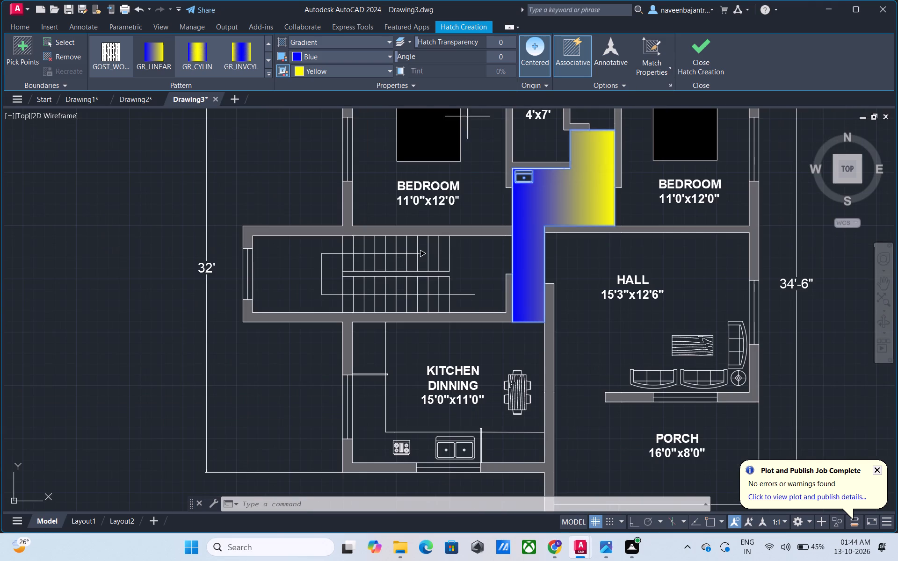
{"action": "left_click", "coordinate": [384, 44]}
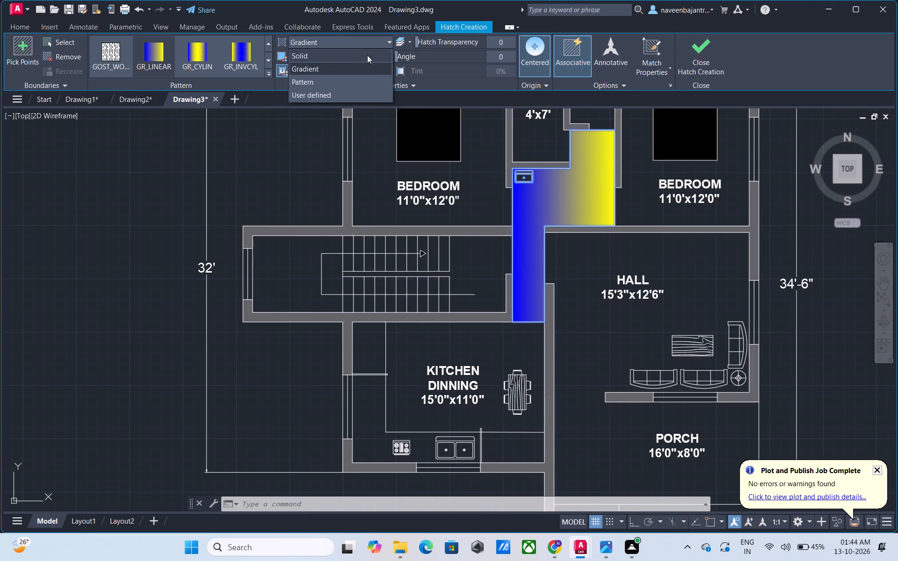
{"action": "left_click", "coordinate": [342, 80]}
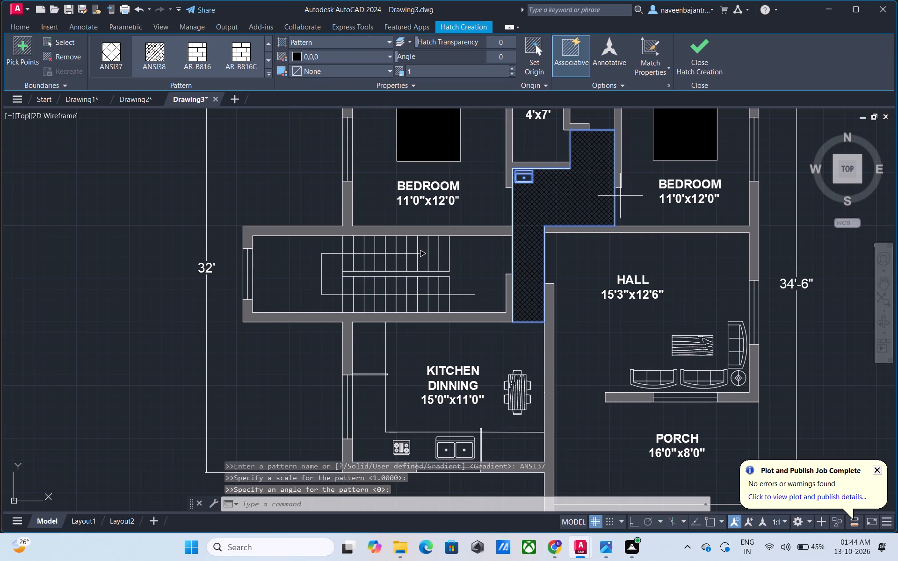
Try ByLayer as the passage hatch colour, settle on grey 99,100,102 and finish the hatch.
{"action": "middle_click_drag", "start_coordinate": [625, 194], "coordinate": [512, 228]}
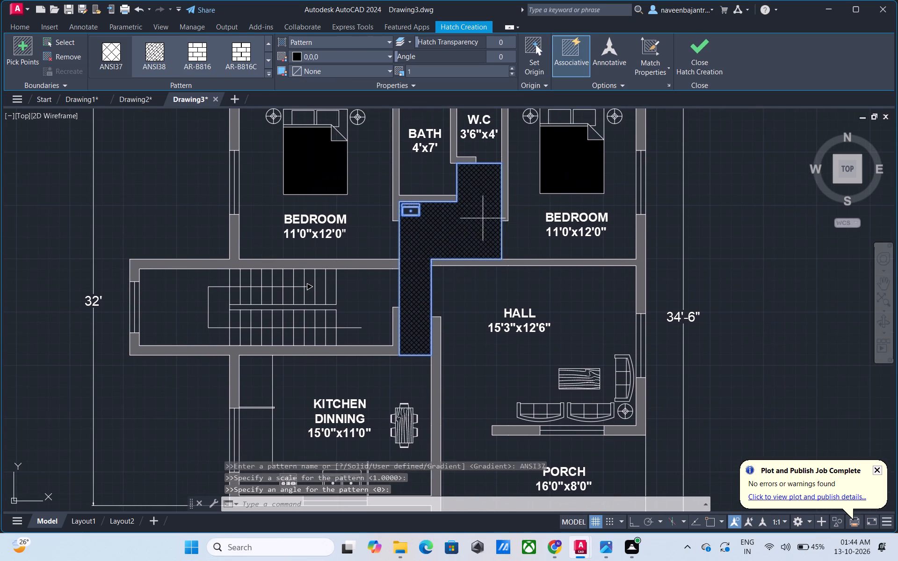
{"action": "scroll", "coordinate": [483, 218], "scroll_direction": "up", "scroll_amount": 2}
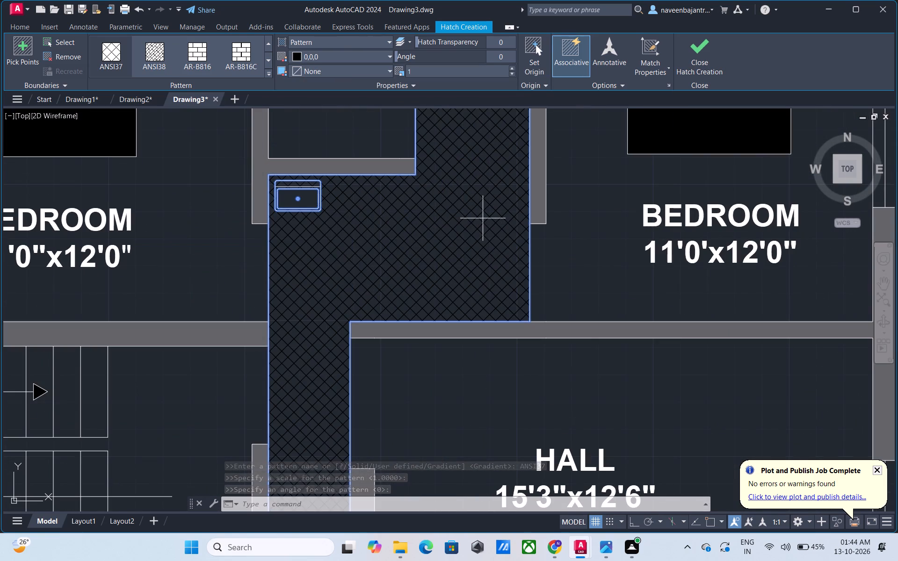
{"action": "left_click", "coordinate": [295, 57]}
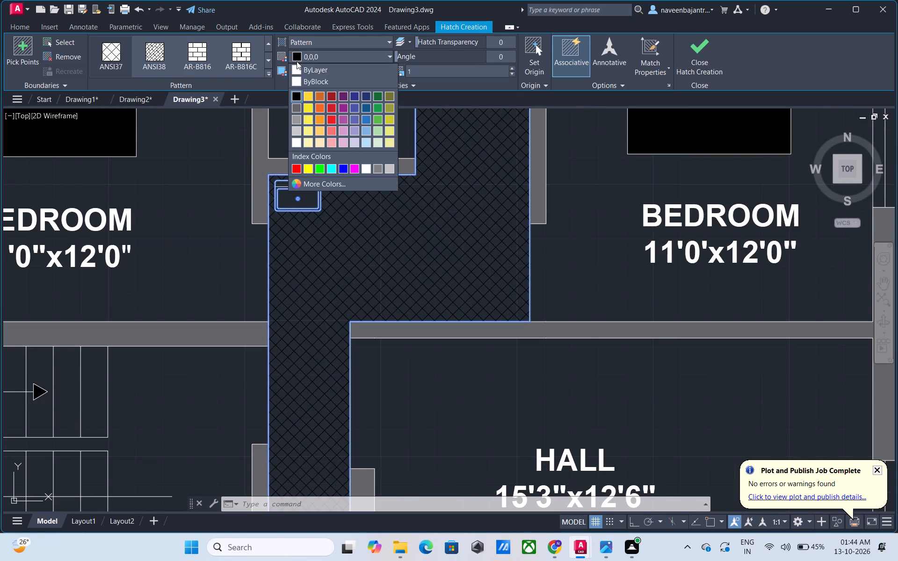
{"action": "left_click", "coordinate": [298, 70]}
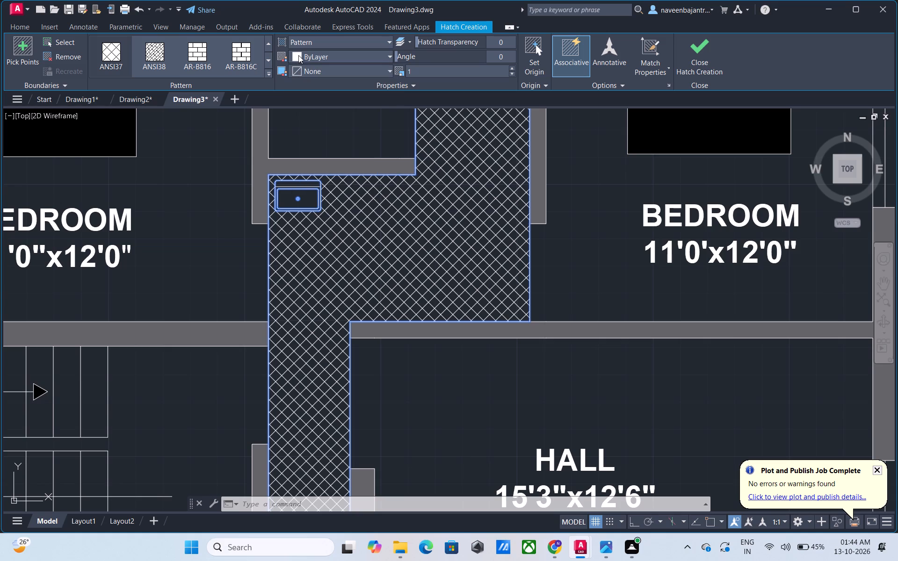
{"action": "left_click", "coordinate": [297, 55]}
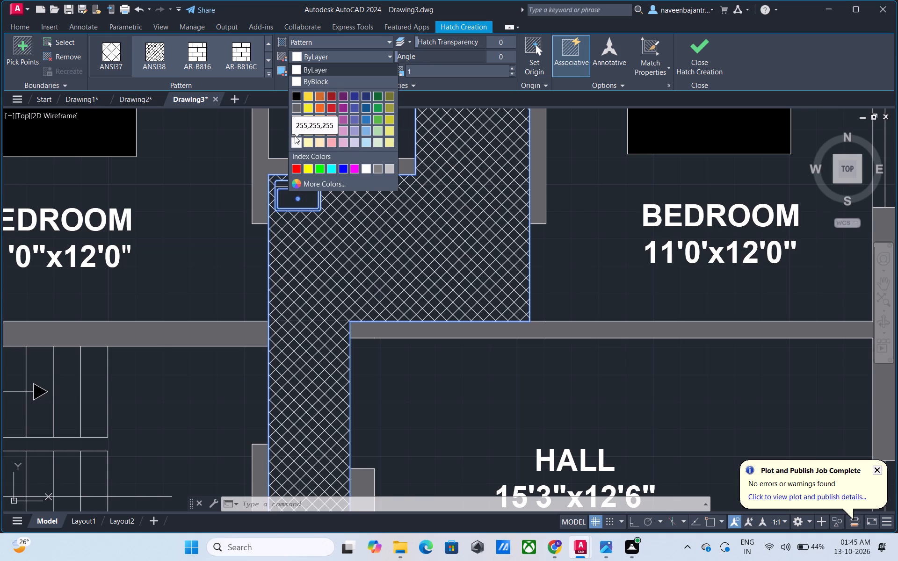
{"action": "left_click", "coordinate": [297, 109]}
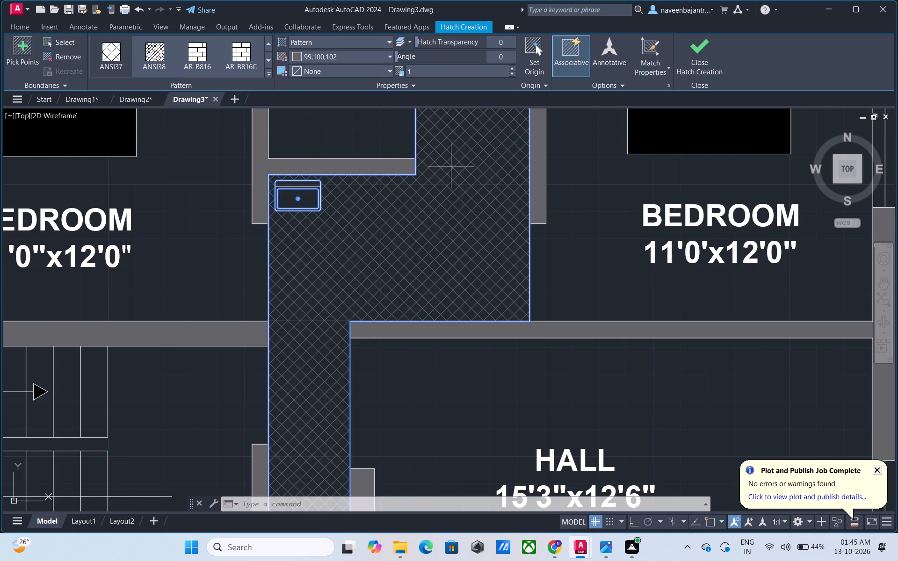
{"action": "scroll", "coordinate": [484, 180], "scroll_direction": "down", "scroll_amount": 2}
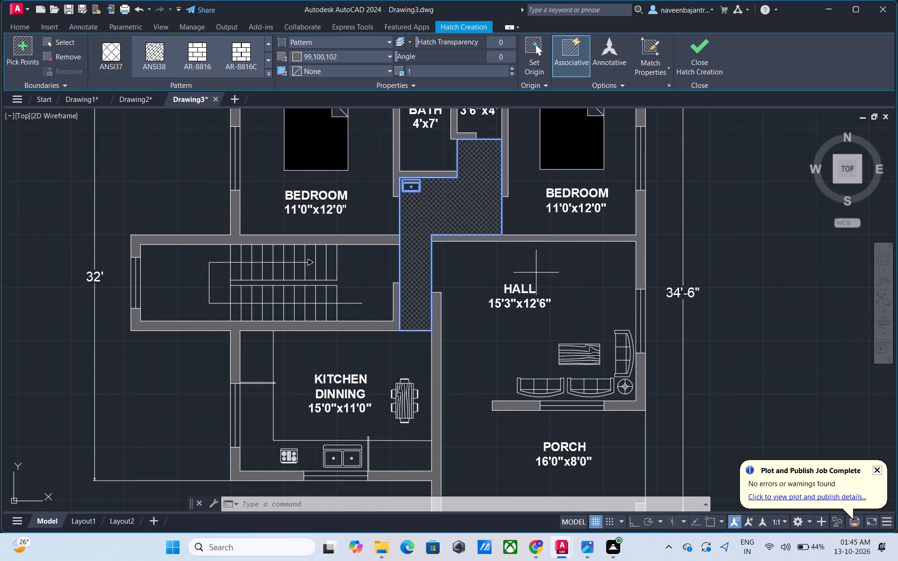
{"action": "key", "text": "Escape"}
{"action": "scroll", "coordinate": [552, 291], "scroll_direction": "down", "scroll_amount": 1}
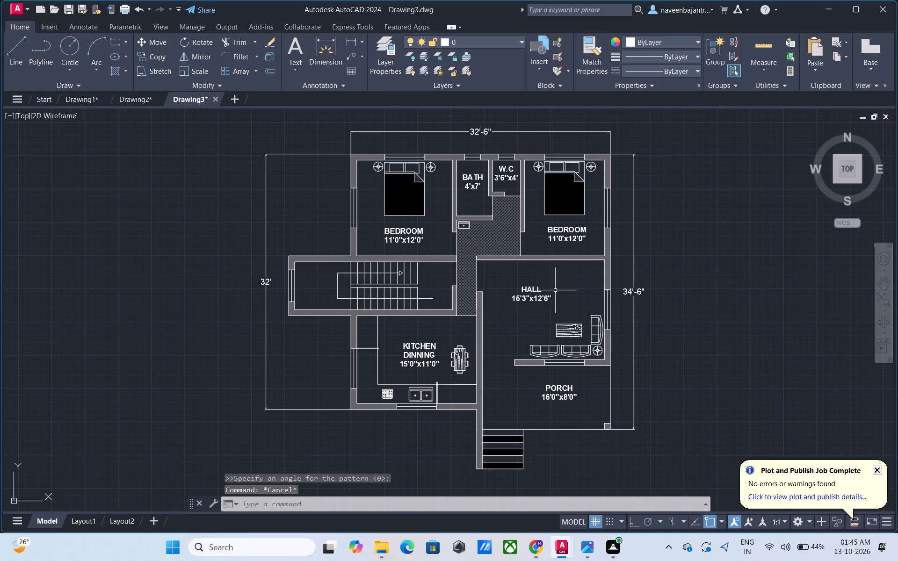
{"action": "middle_click_drag", "start_coordinate": [568, 290], "coordinate": [525, 302]}
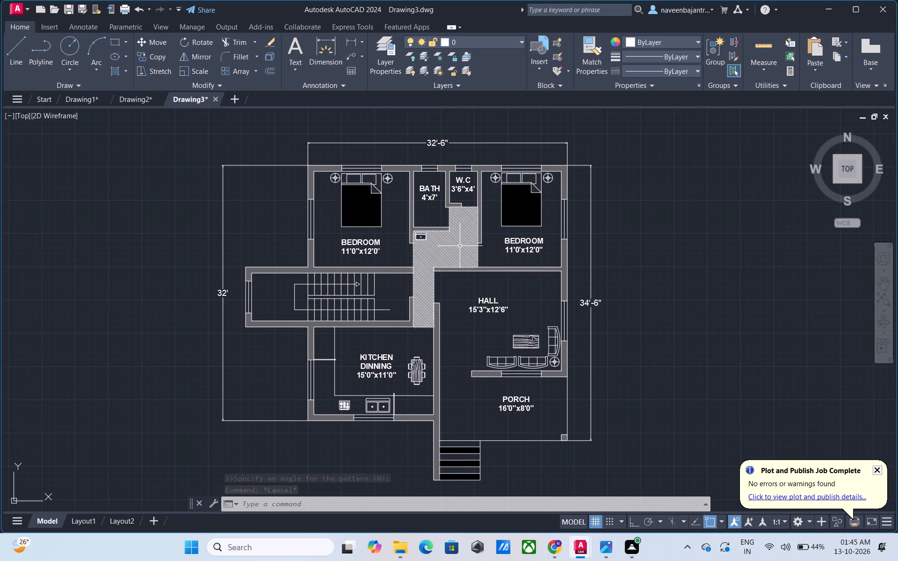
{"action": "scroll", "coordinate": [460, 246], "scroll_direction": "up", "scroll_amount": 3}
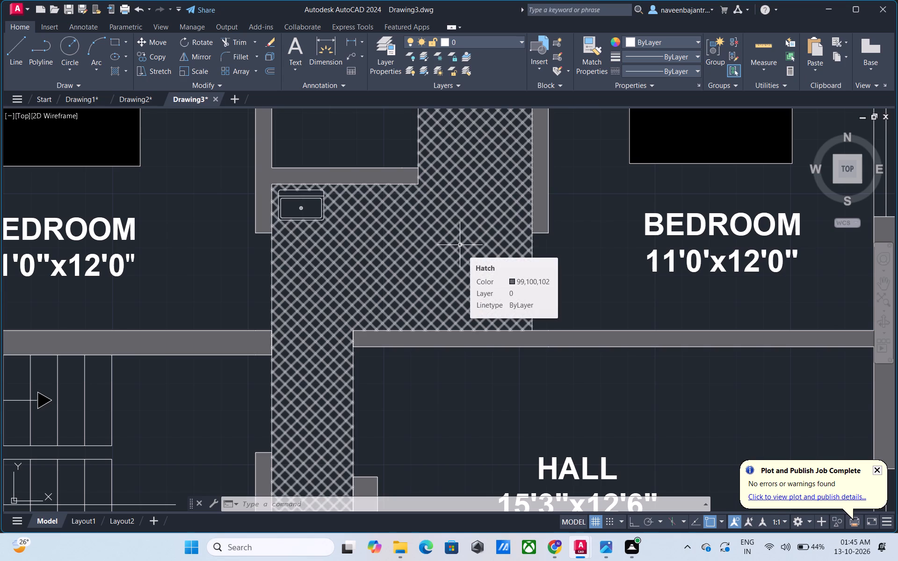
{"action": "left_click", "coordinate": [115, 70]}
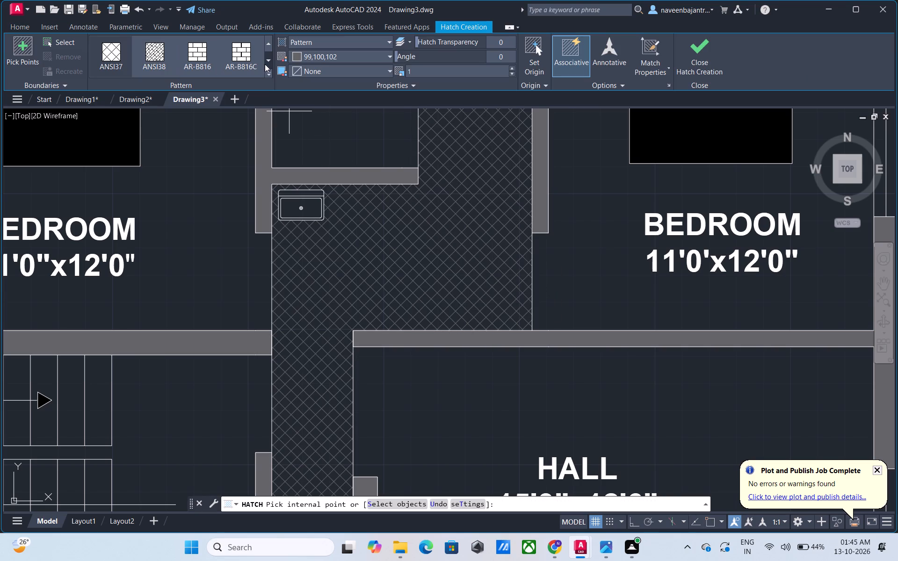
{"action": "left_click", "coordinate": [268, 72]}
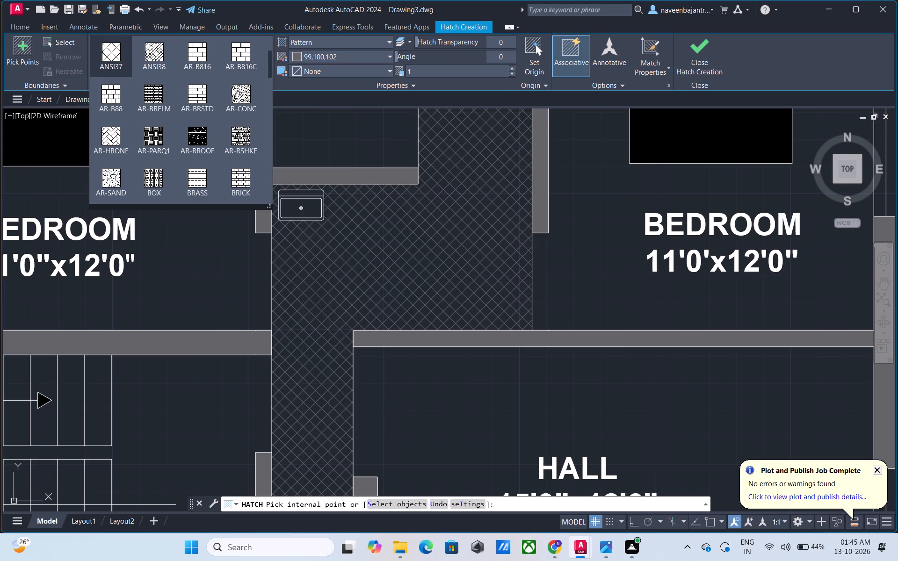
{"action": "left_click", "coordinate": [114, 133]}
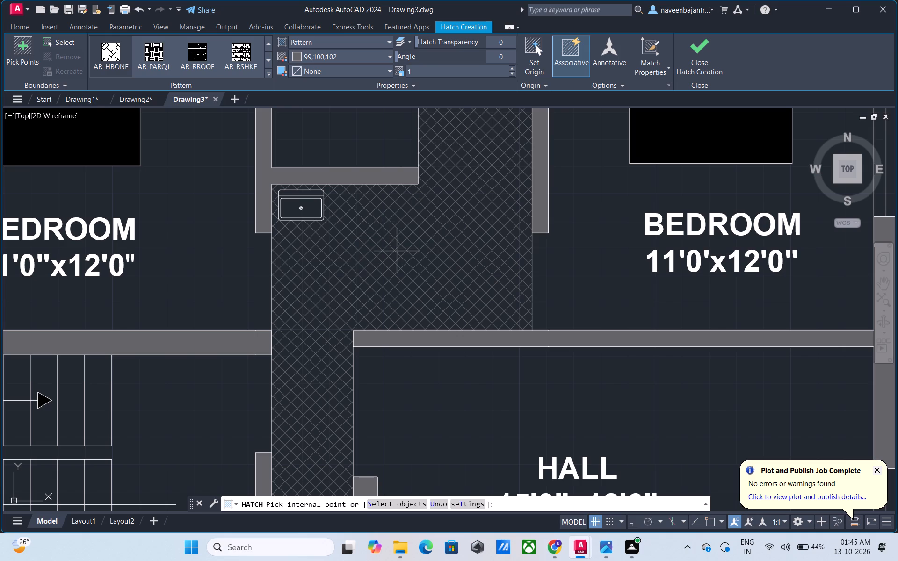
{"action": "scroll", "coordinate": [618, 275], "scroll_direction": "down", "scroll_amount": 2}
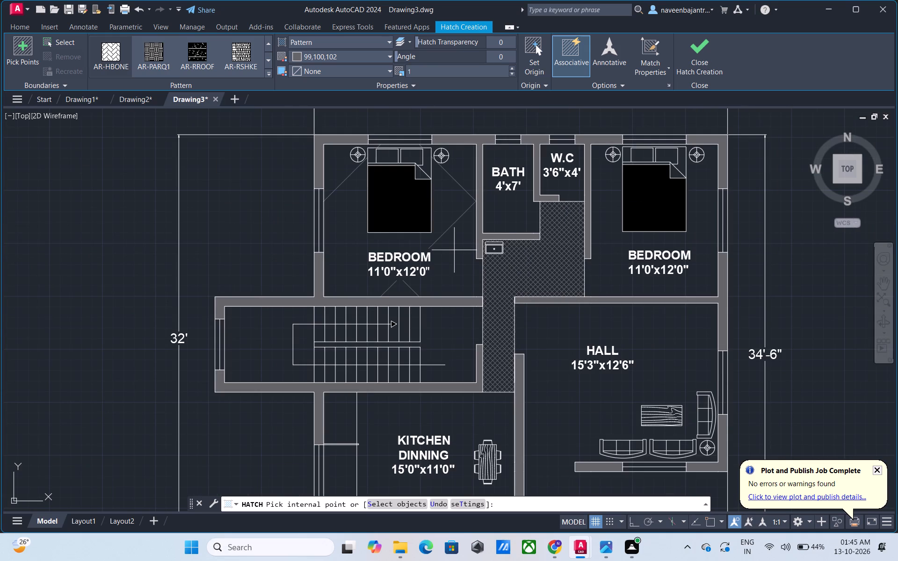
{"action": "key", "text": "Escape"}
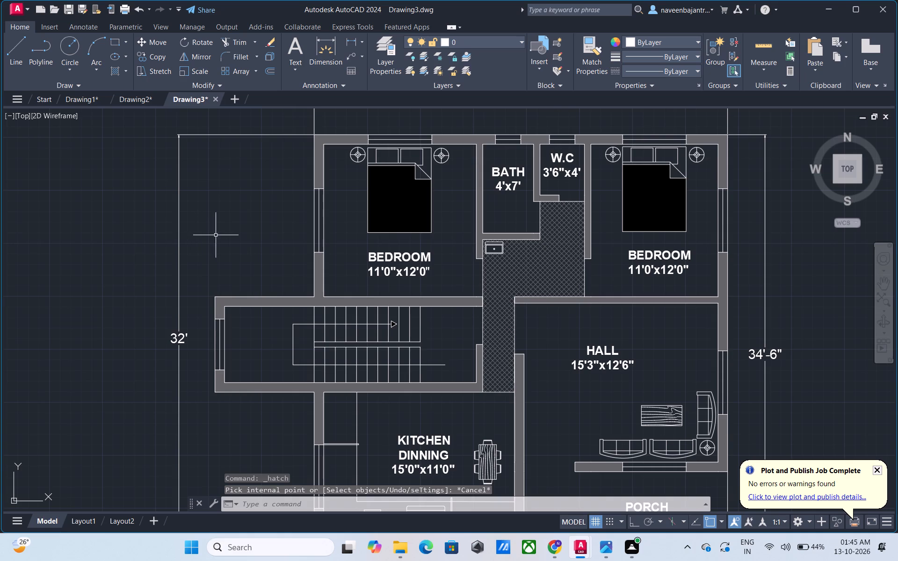
Open the full colour selection for the current object colour and compare index swatches from dark olive 49 to bright green 110.
{"action": "scroll", "coordinate": [225, 235], "scroll_direction": "down", "scroll_amount": 2}
{"action": "middle_click_drag", "start_coordinate": [225, 235], "coordinate": [224, 220]}
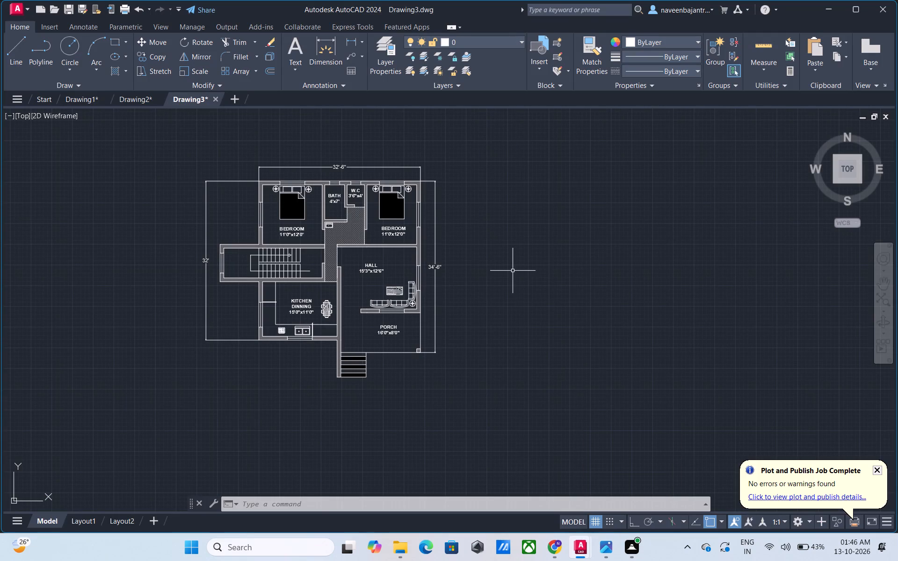
{"action": "left_click", "coordinate": [628, 44]}
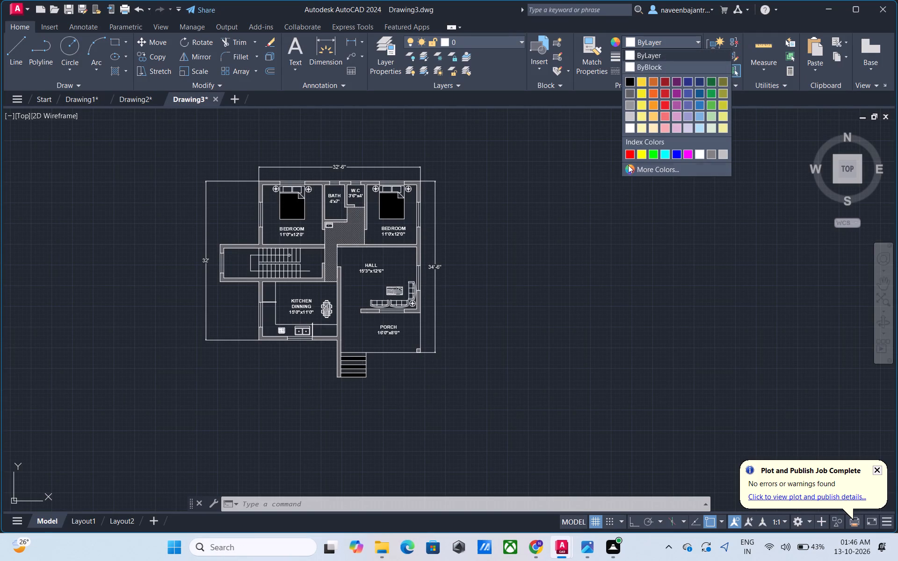
{"action": "left_click", "coordinate": [628, 167]}
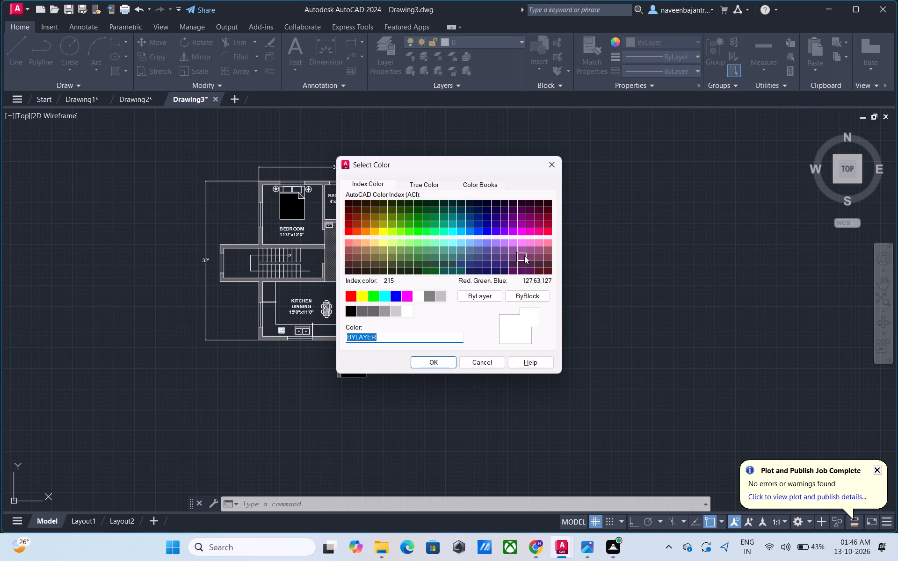
{"action": "left_click", "coordinate": [372, 270]}
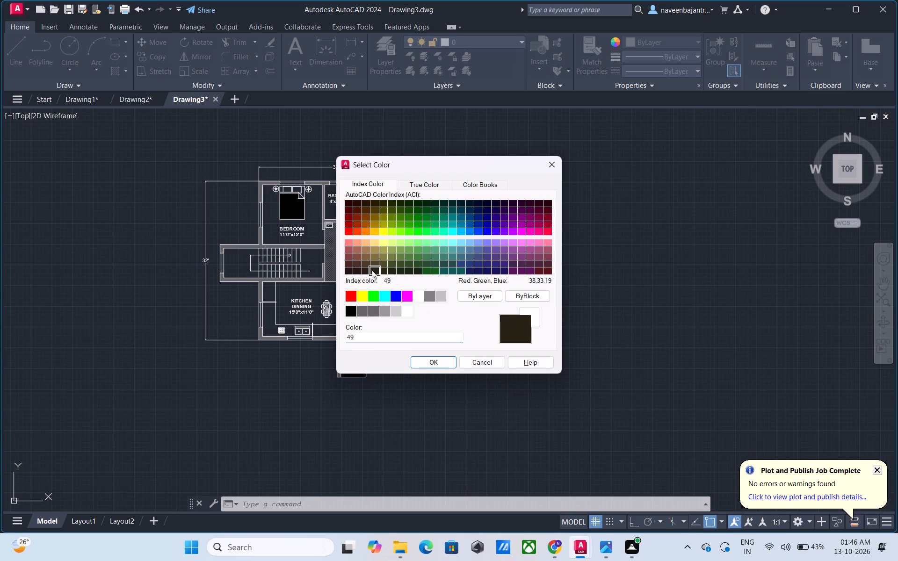
{"action": "left_click", "coordinate": [384, 272]}
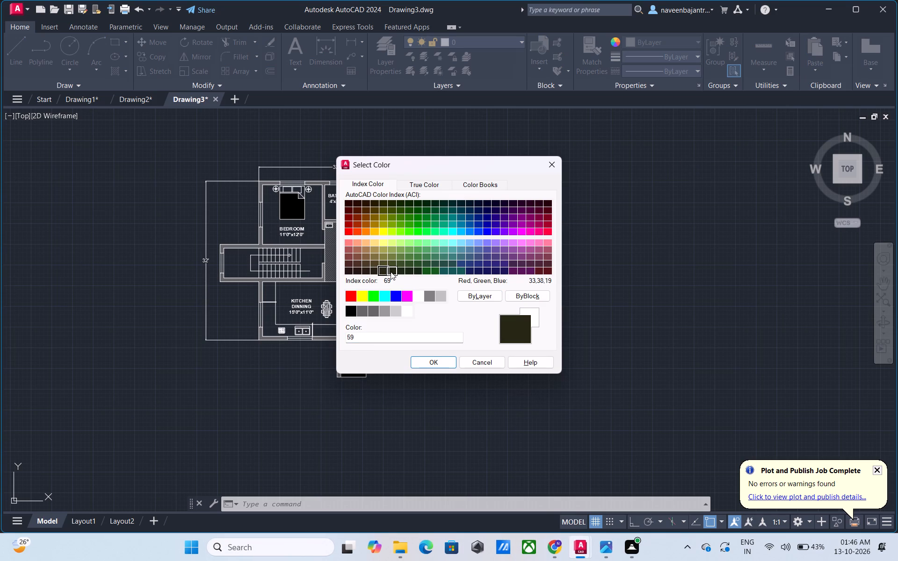
{"action": "left_click", "coordinate": [391, 272]}
{"action": "left_click", "coordinate": [397, 263]}
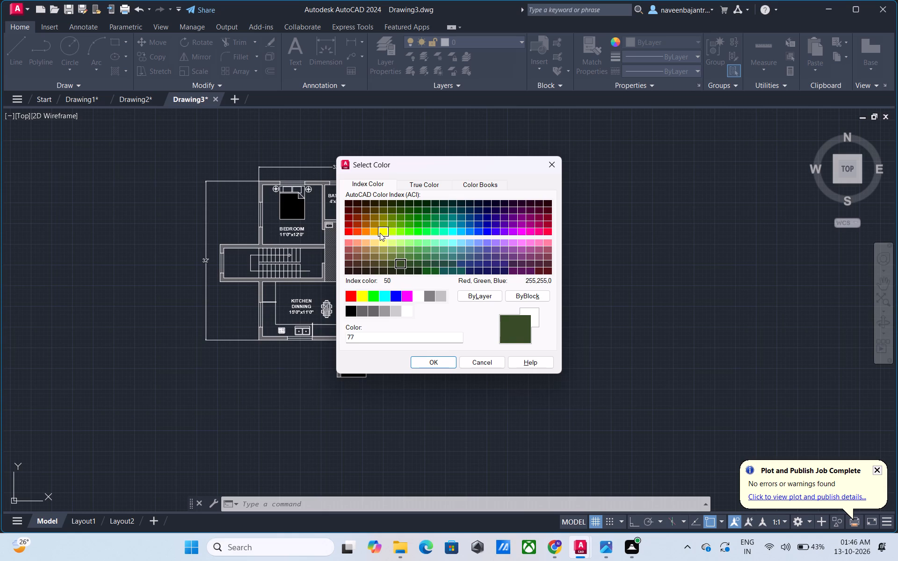
{"action": "left_click", "coordinate": [412, 233]}
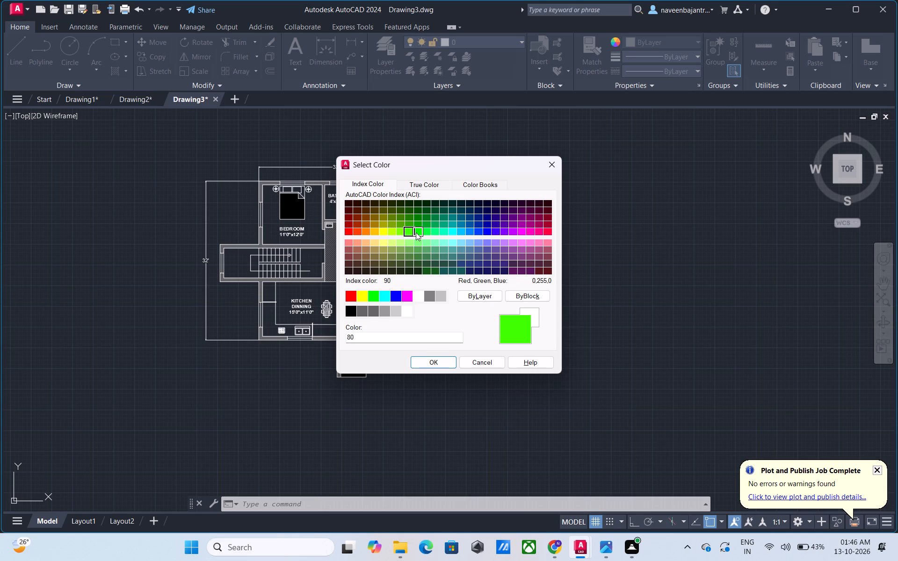
{"action": "left_click", "coordinate": [416, 232]}
{"action": "left_click", "coordinate": [427, 232]}
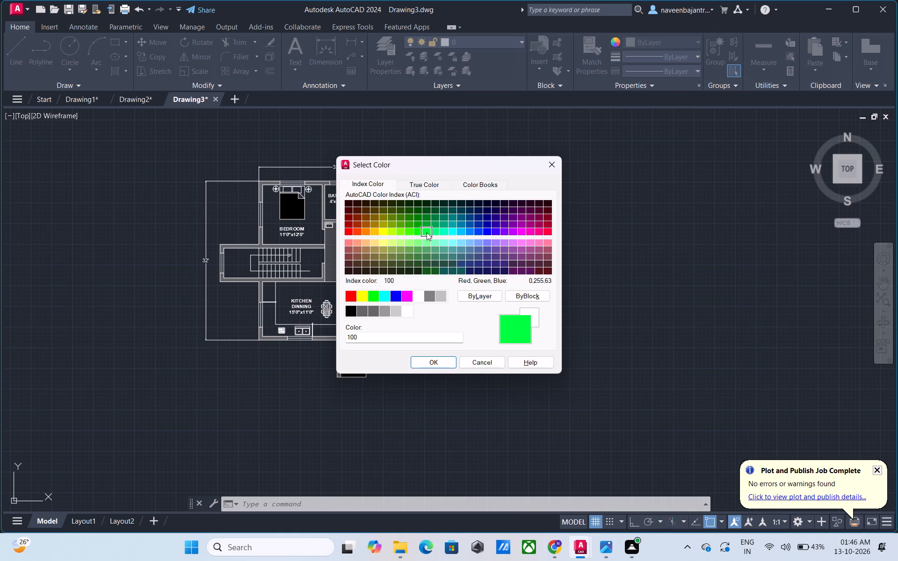
{"action": "left_click", "coordinate": [435, 232]}
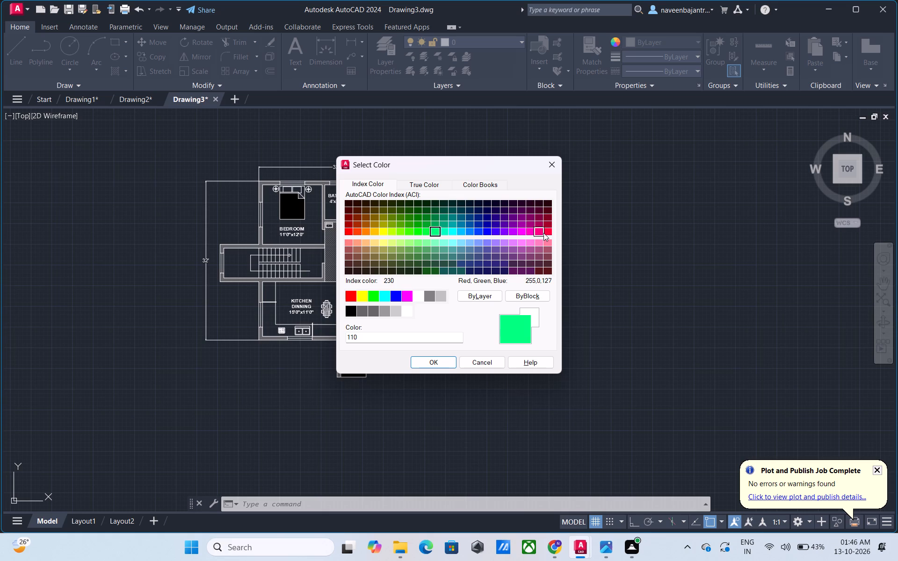
Compare the dark red, brown and olive index colours, including 248, 238, 18, 16, 26 and 56.
{"action": "left_click", "coordinate": [550, 202]}
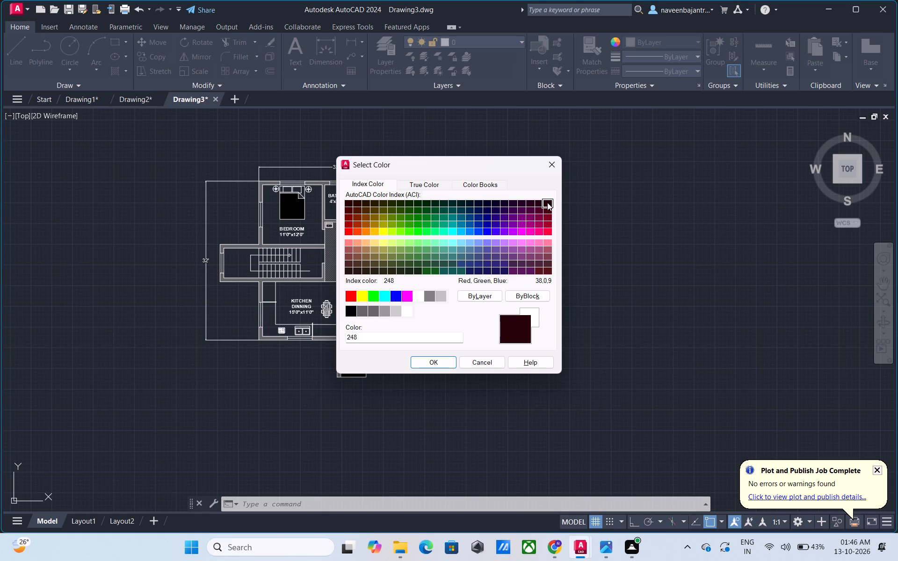
{"action": "left_click", "coordinate": [539, 203]}
{"action": "left_click", "coordinate": [346, 204]}
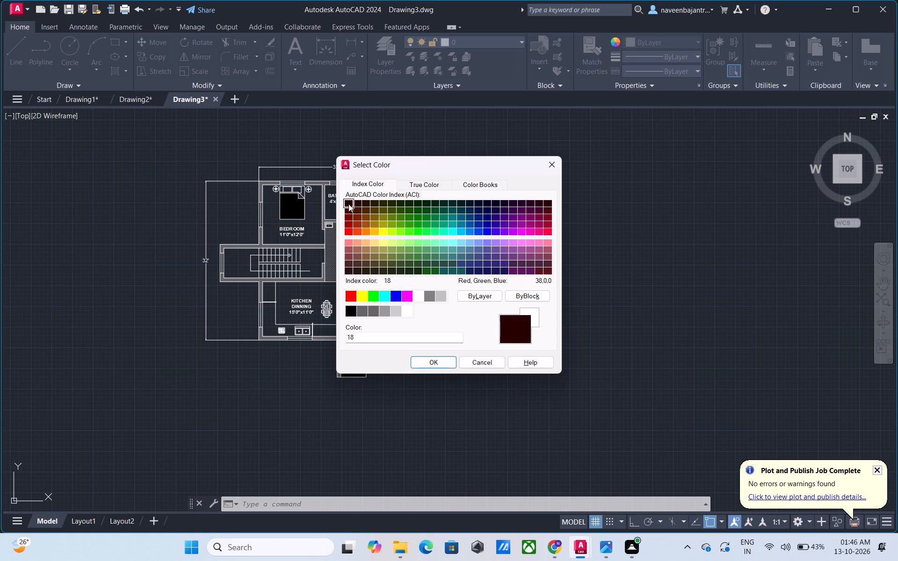
{"action": "left_click", "coordinate": [355, 203]}
{"action": "left_click", "coordinate": [349, 211]}
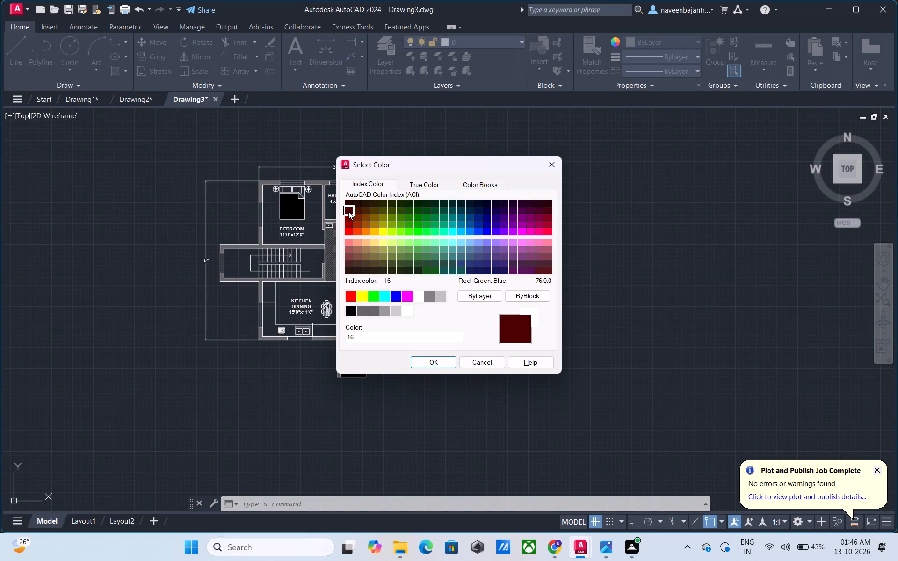
{"action": "left_click", "coordinate": [355, 211]}
{"action": "left_click", "coordinate": [379, 210]}
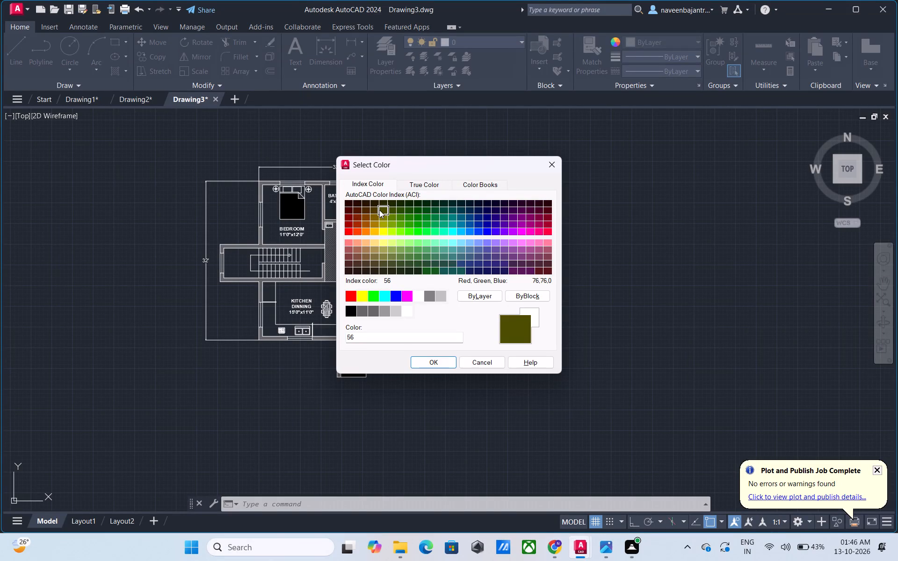
Compare green, teal, cyan and blue index colours, including 107, 137, 143, 121, 153, 150, 130, 141 and 91.
{"action": "left_click", "coordinate": [429, 267]}
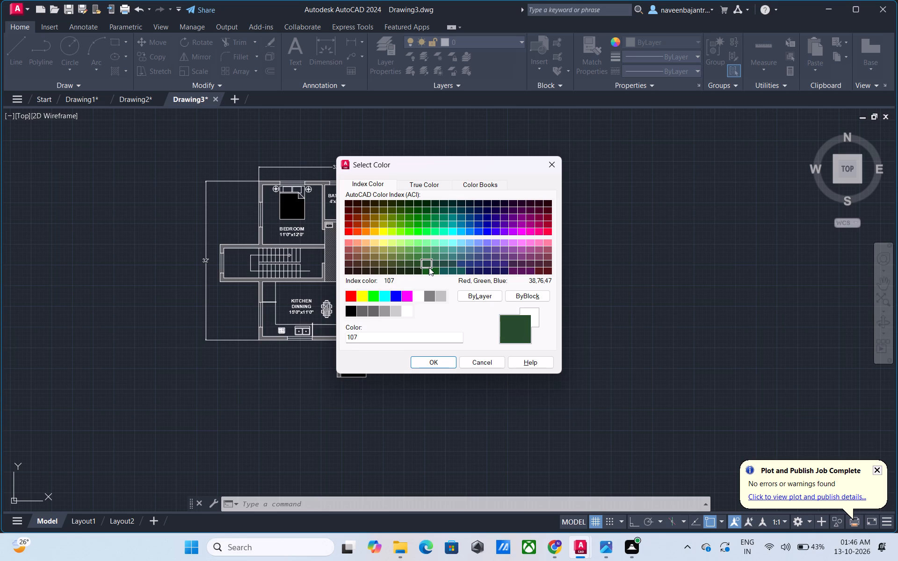
{"action": "left_click", "coordinate": [454, 262]}
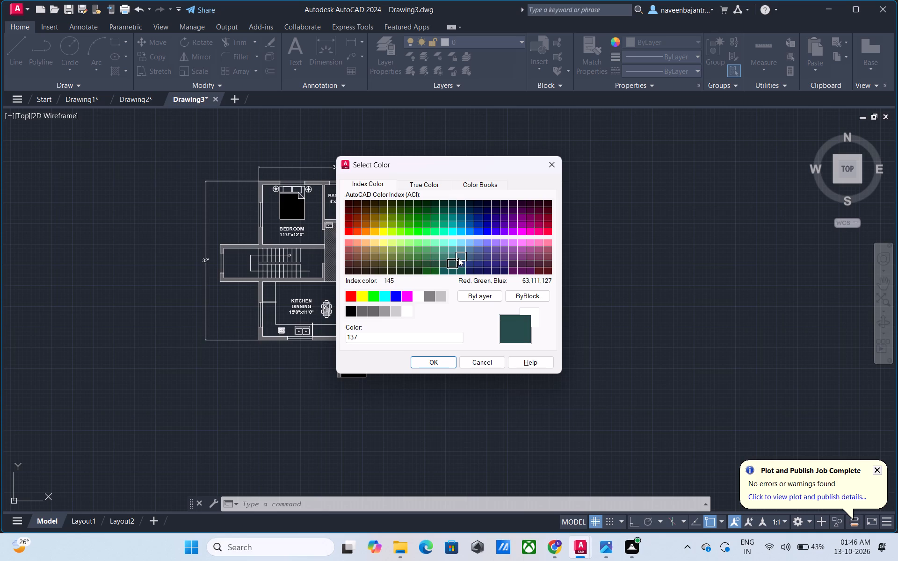
{"action": "left_click", "coordinate": [459, 247]}
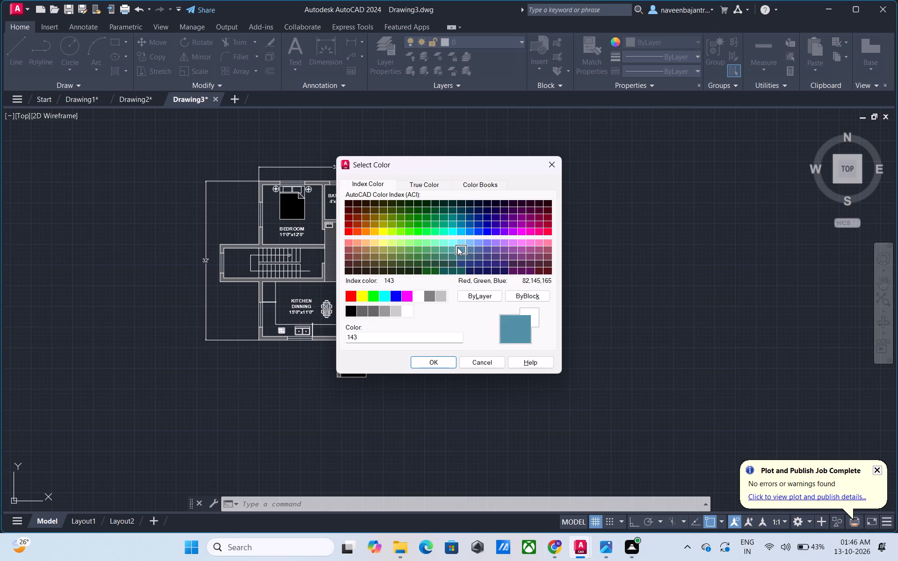
{"action": "left_click", "coordinate": [428, 248]}
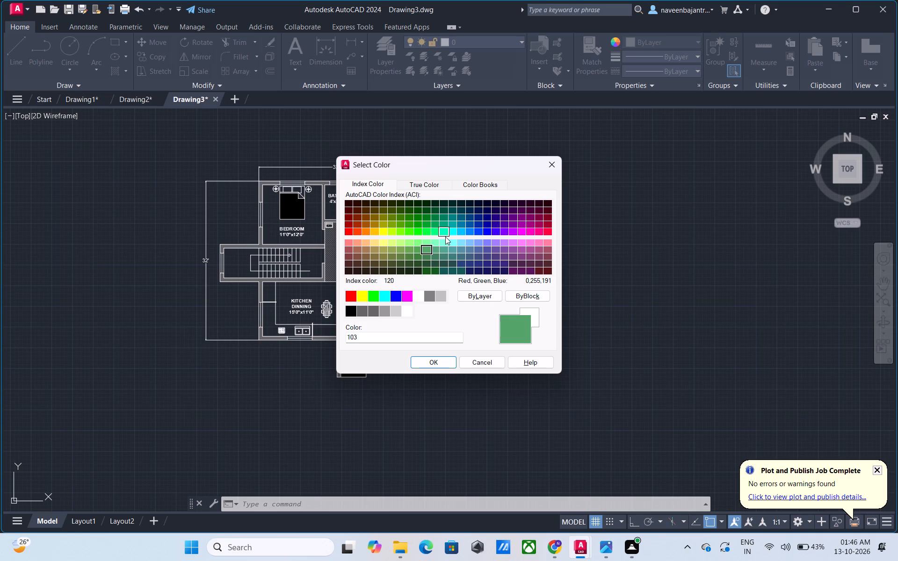
{"action": "left_click", "coordinate": [445, 237]}
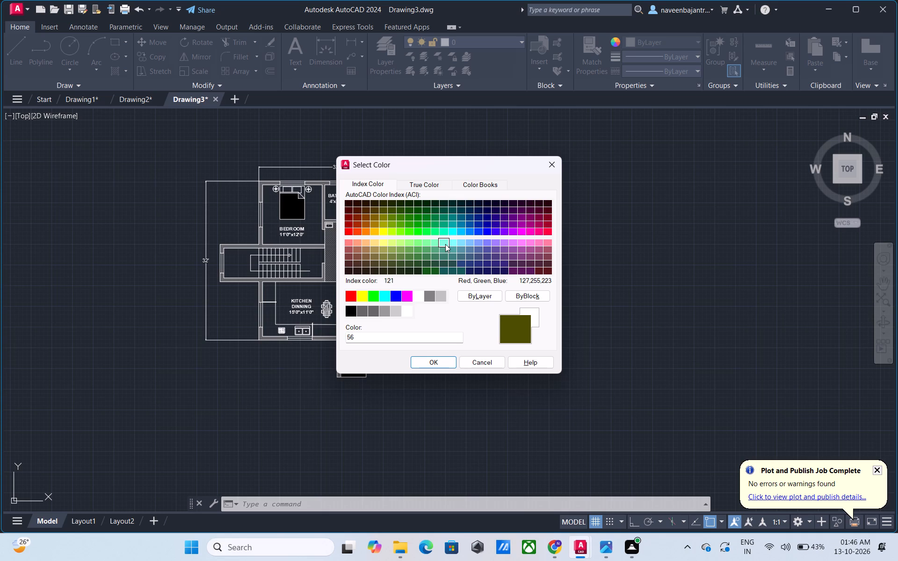
{"action": "left_click", "coordinate": [445, 244]}
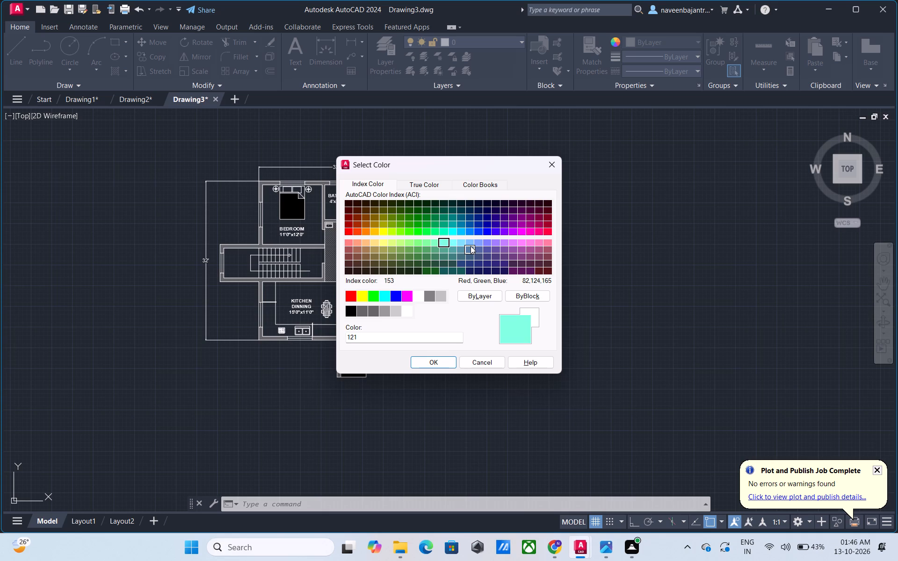
{"action": "left_click", "coordinate": [471, 246]}
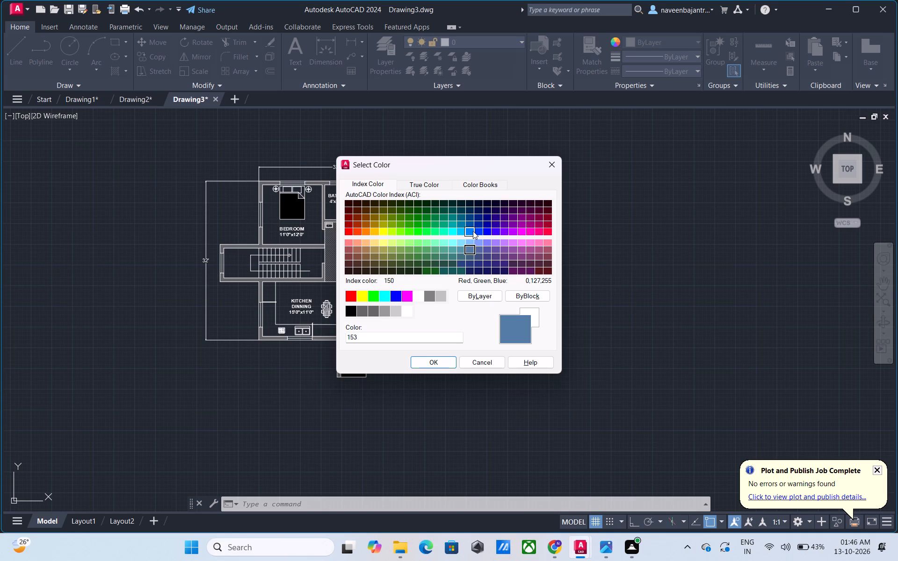
{"action": "left_click", "coordinate": [473, 231]}
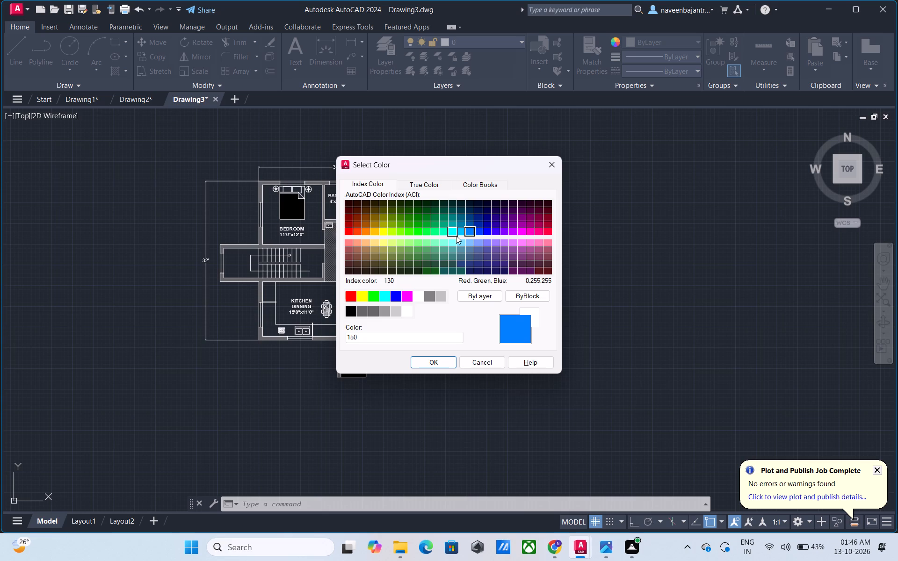
{"action": "left_click", "coordinate": [456, 236]}
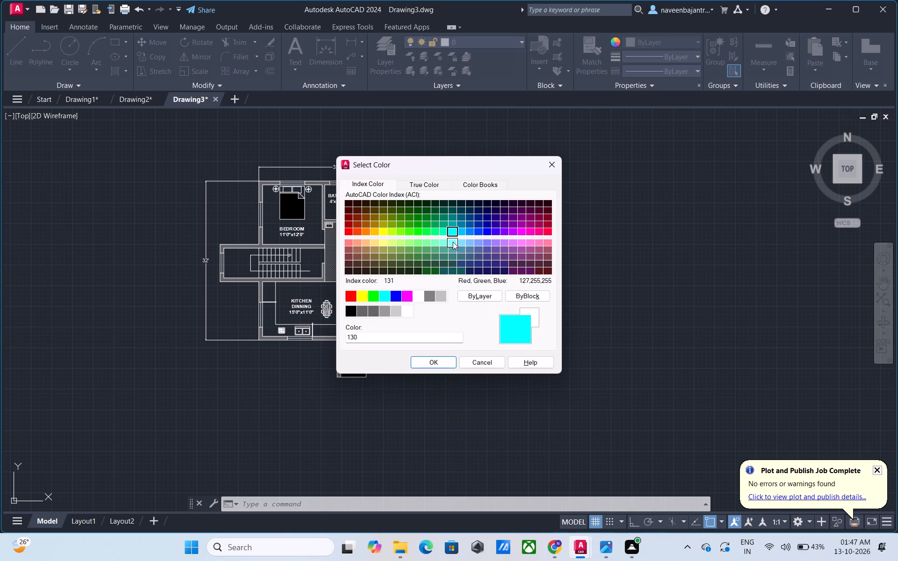
{"action": "left_click", "coordinate": [453, 242]}
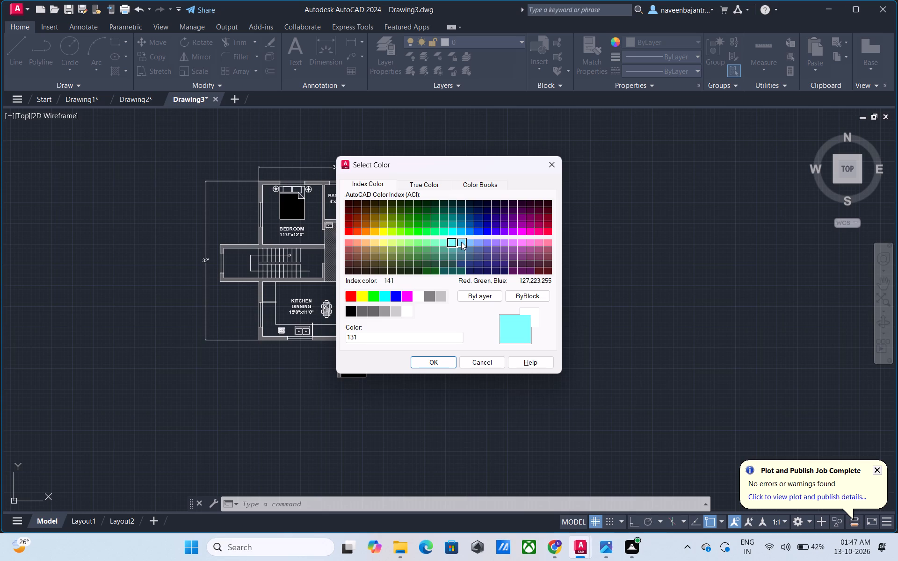
{"action": "left_click", "coordinate": [461, 242]}
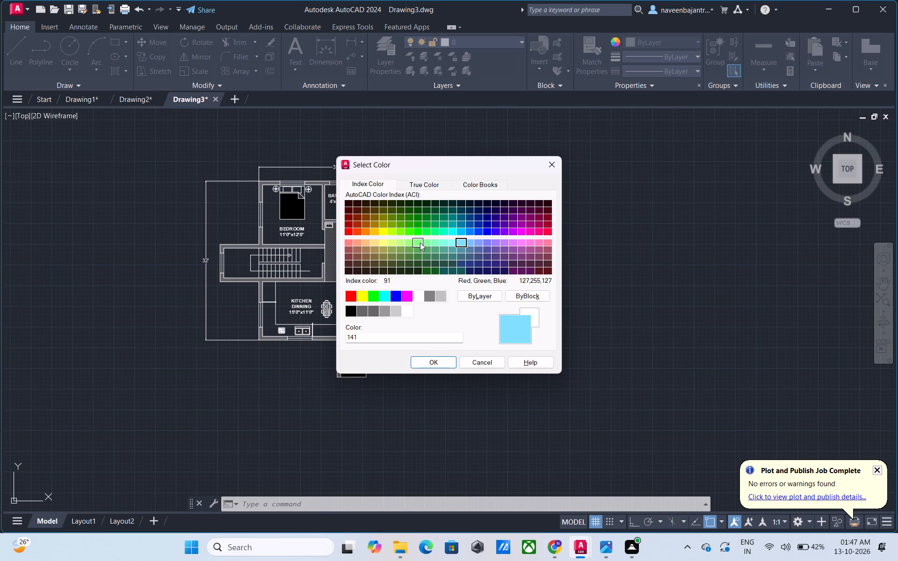
{"action": "left_click", "coordinate": [420, 243]}
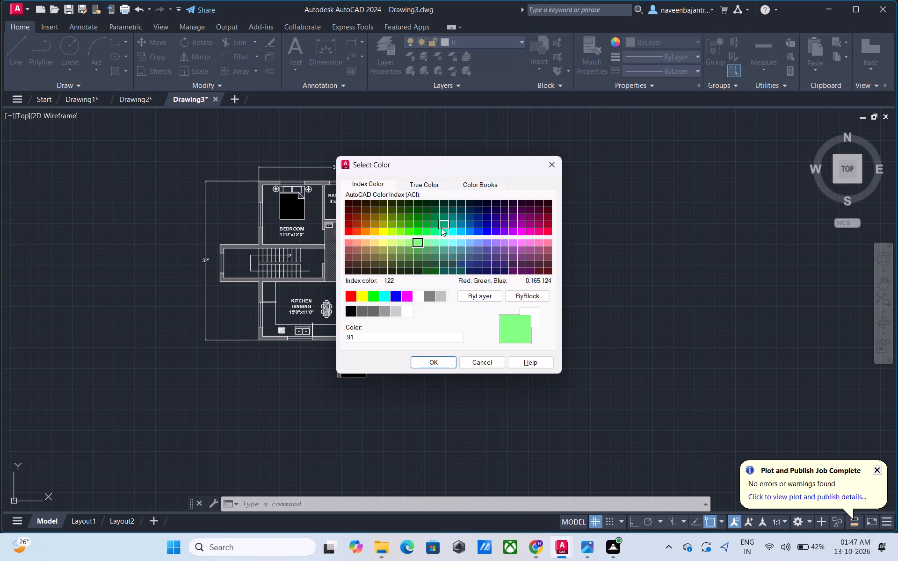
Compare the muted green and teal index colours, including 122, 133, 115, 125 and 135.
{"action": "left_click", "coordinate": [441, 228]}
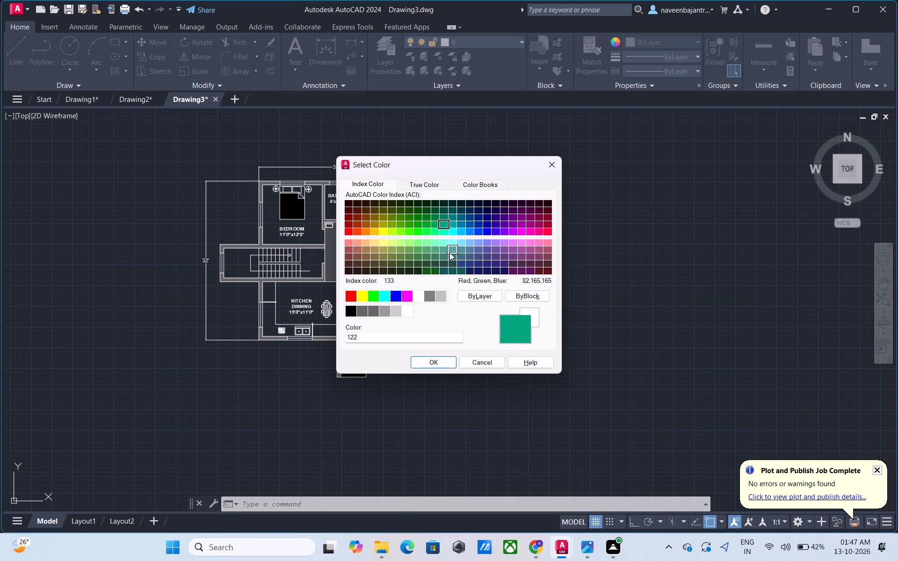
{"action": "left_click", "coordinate": [449, 252]}
{"action": "left_click", "coordinate": [429, 256]}
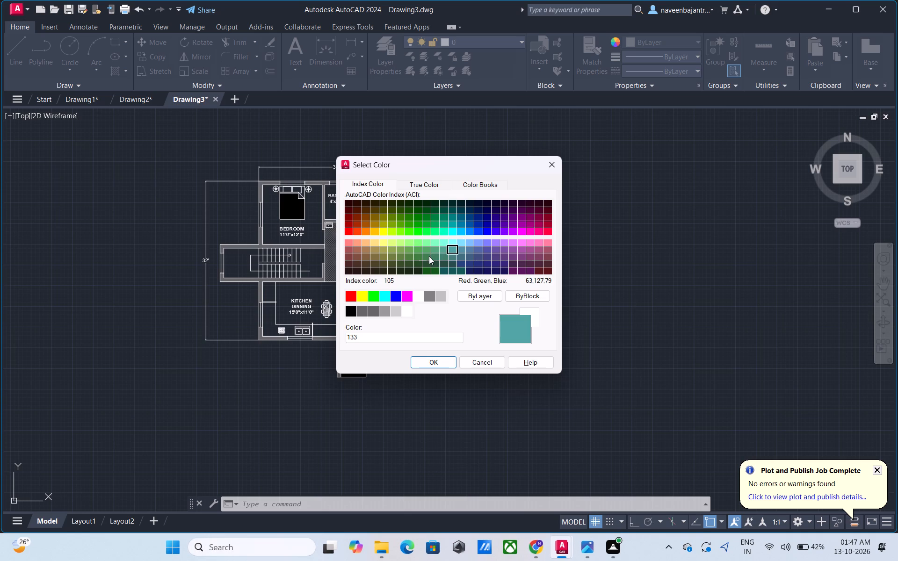
{"action": "left_click", "coordinate": [439, 256]}
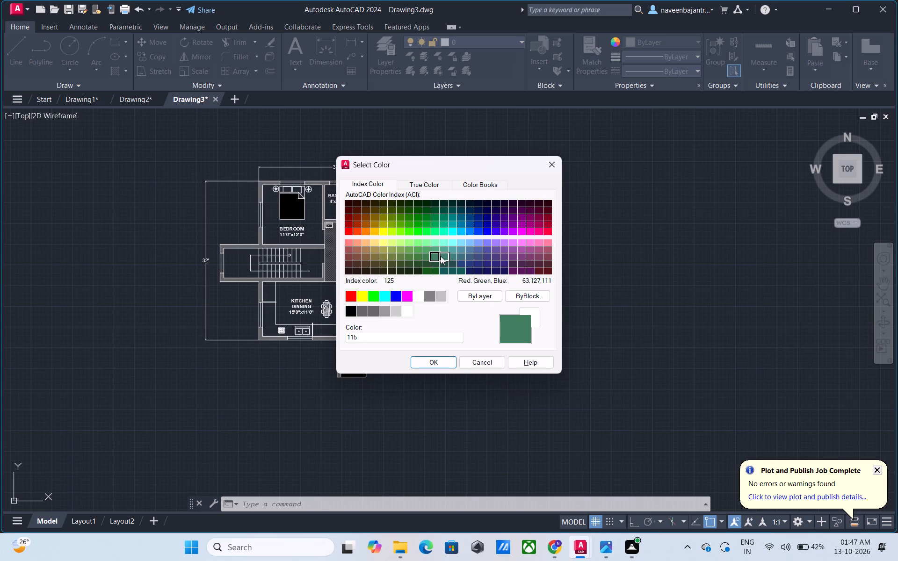
{"action": "left_click", "coordinate": [441, 256]}
{"action": "left_click", "coordinate": [457, 256]}
Compare dark blue, teal and light cyan index colours, including 189, 199, 169, 159, 123, 121 and 131.
{"action": "left_click", "coordinate": [494, 270]}
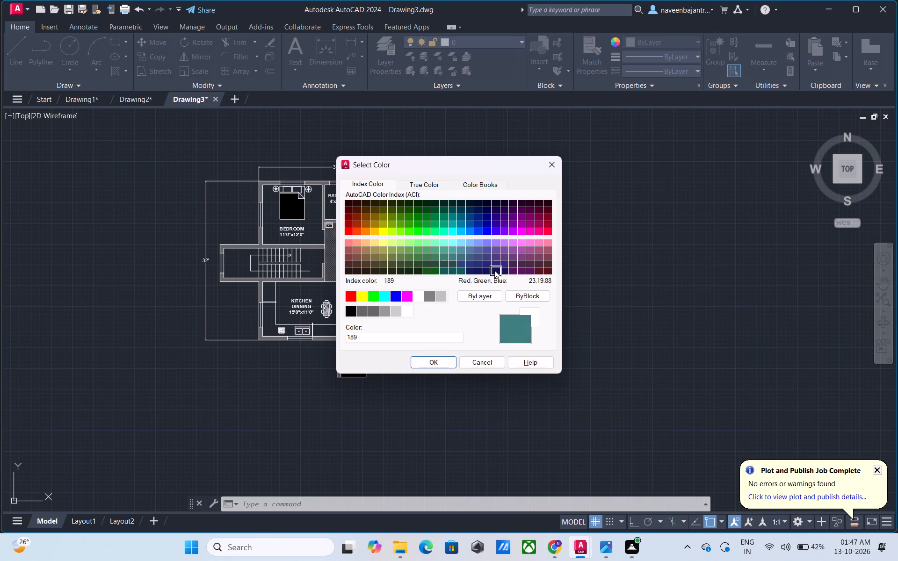
{"action": "left_click", "coordinate": [503, 270]}
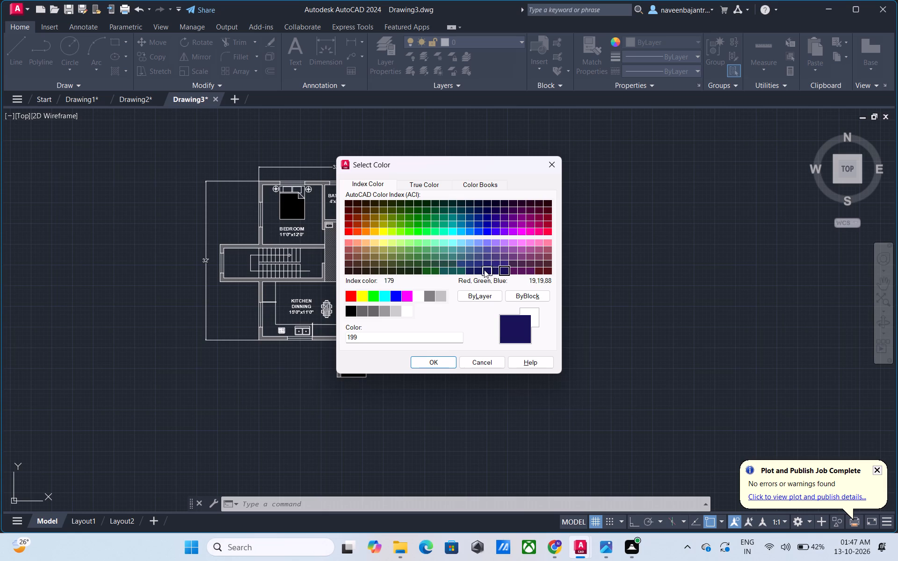
{"action": "left_click", "coordinate": [483, 270]}
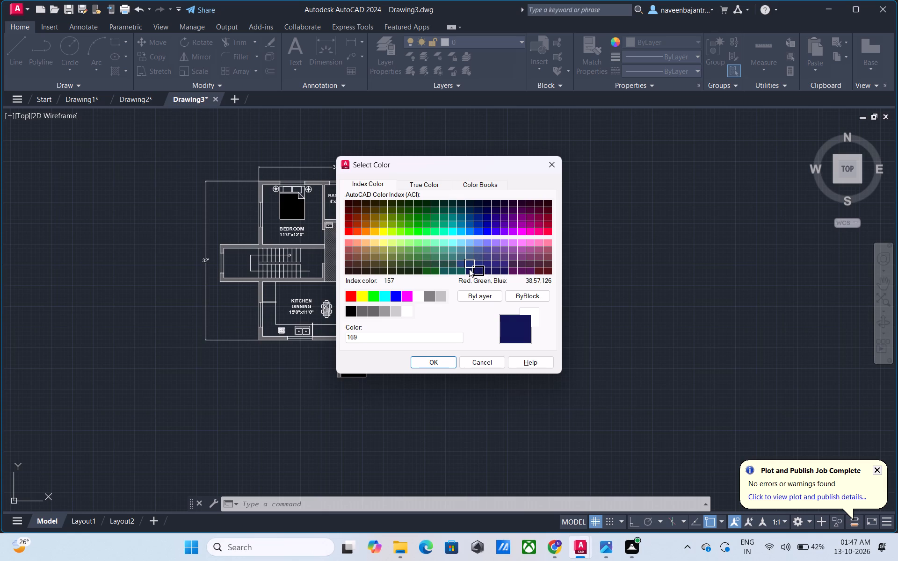
{"action": "left_click", "coordinate": [469, 269]}
{"action": "left_click", "coordinate": [469, 269]}
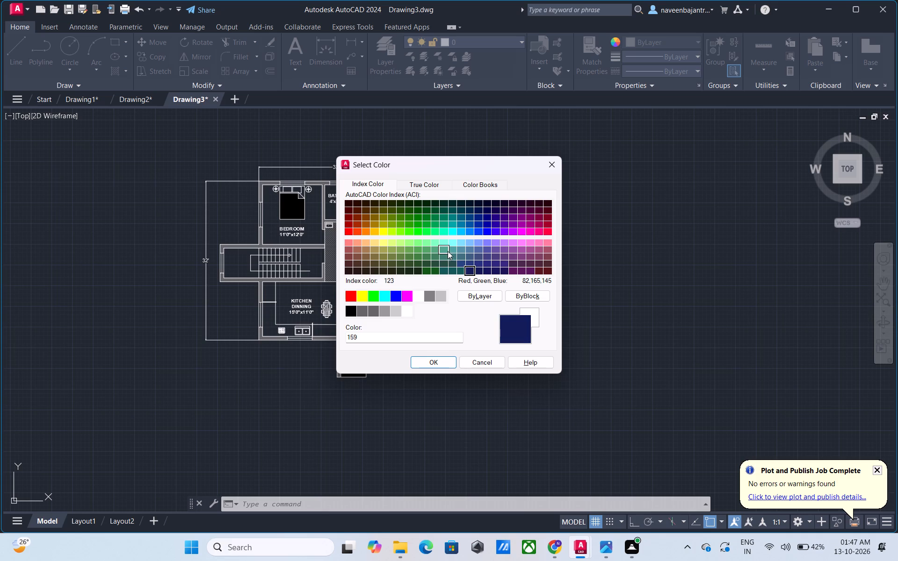
{"action": "left_click", "coordinate": [444, 250]}
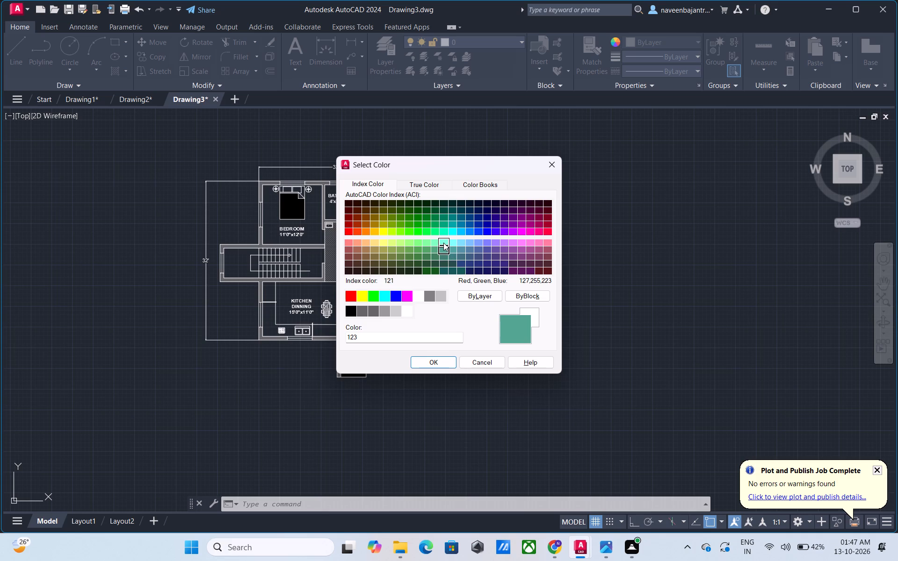
{"action": "left_click", "coordinate": [443, 243]}
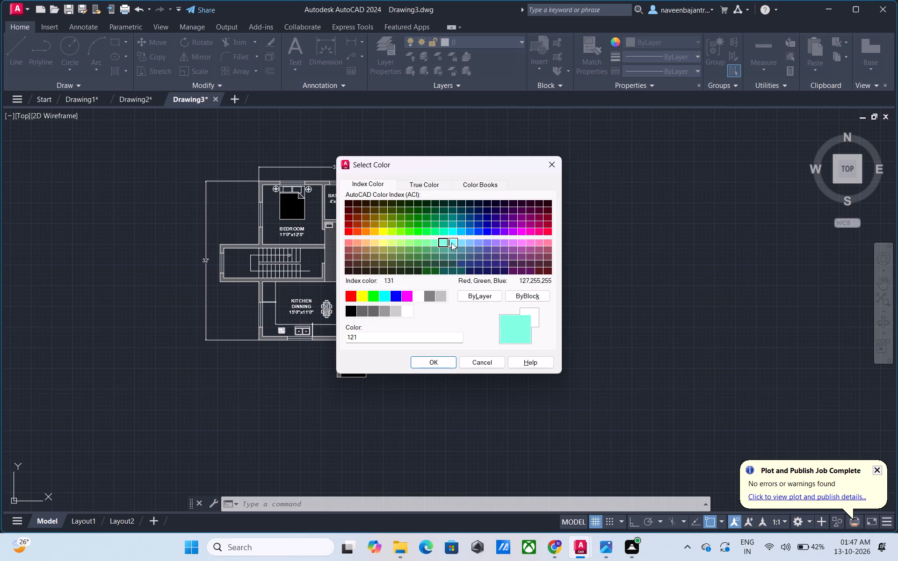
{"action": "left_click", "coordinate": [451, 243]}
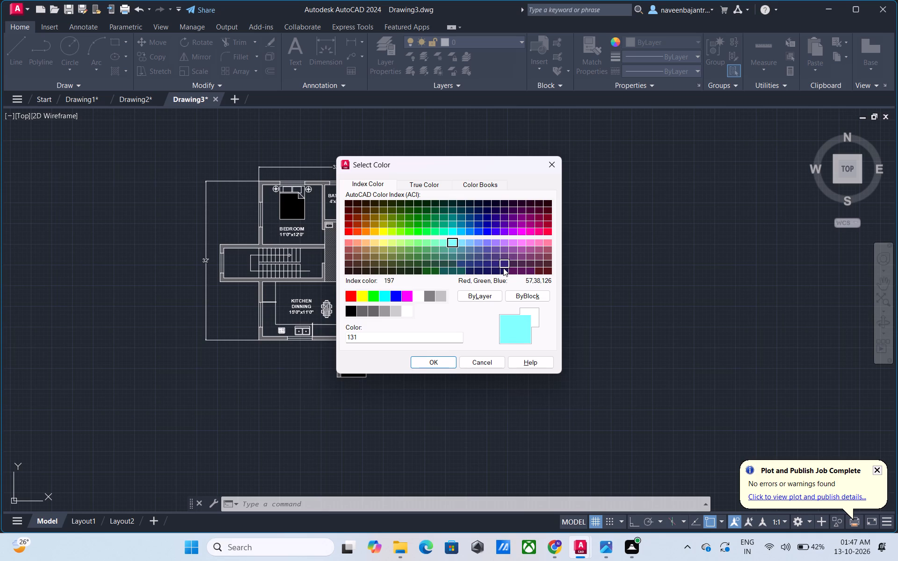
Compare purple, dark green, brown and pastel index colours, including 197, 219, 189, 139, 99, 49, 11, 21 and 41.
{"action": "left_click", "coordinate": [503, 268]}
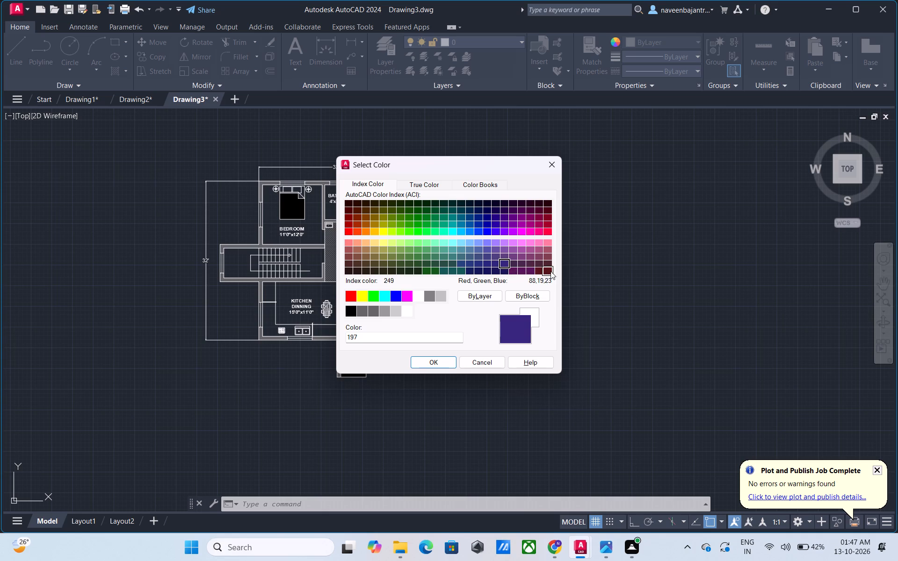
{"action": "left_click", "coordinate": [550, 271]}
{"action": "left_click", "coordinate": [525, 272]}
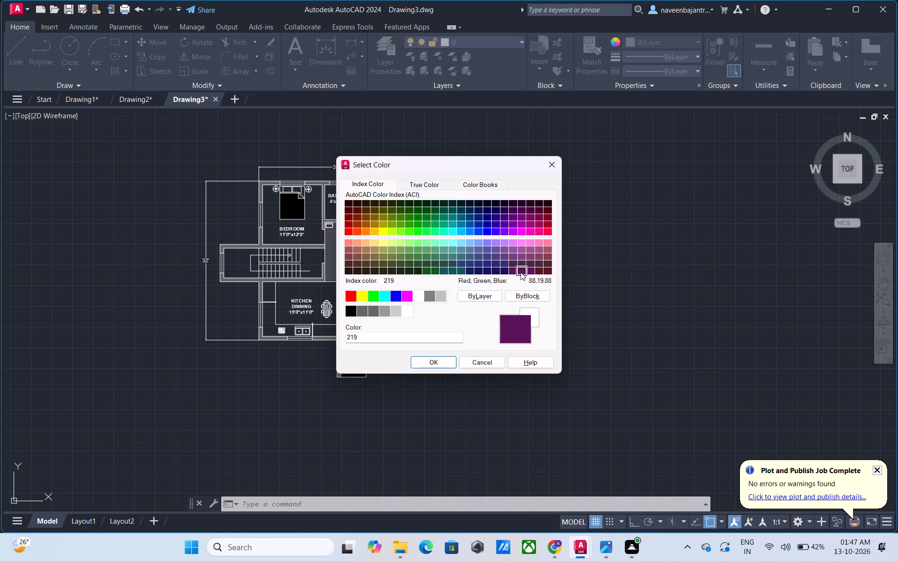
{"action": "left_click", "coordinate": [500, 270]}
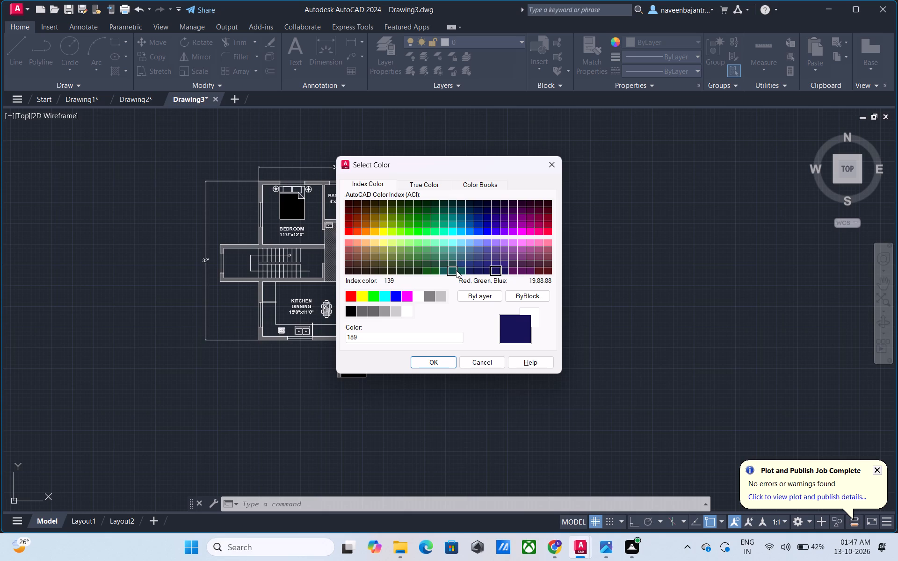
{"action": "left_click", "coordinate": [456, 270]}
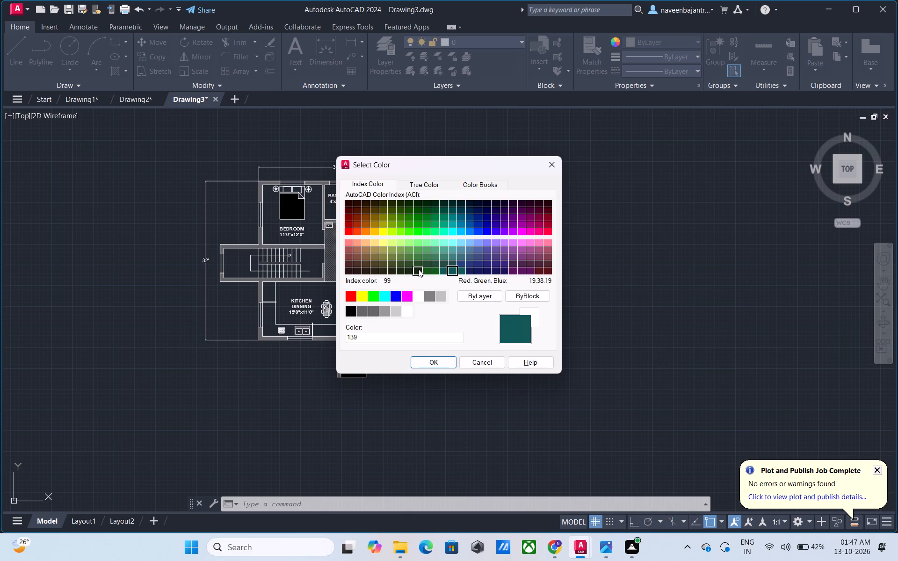
{"action": "left_click", "coordinate": [419, 269]}
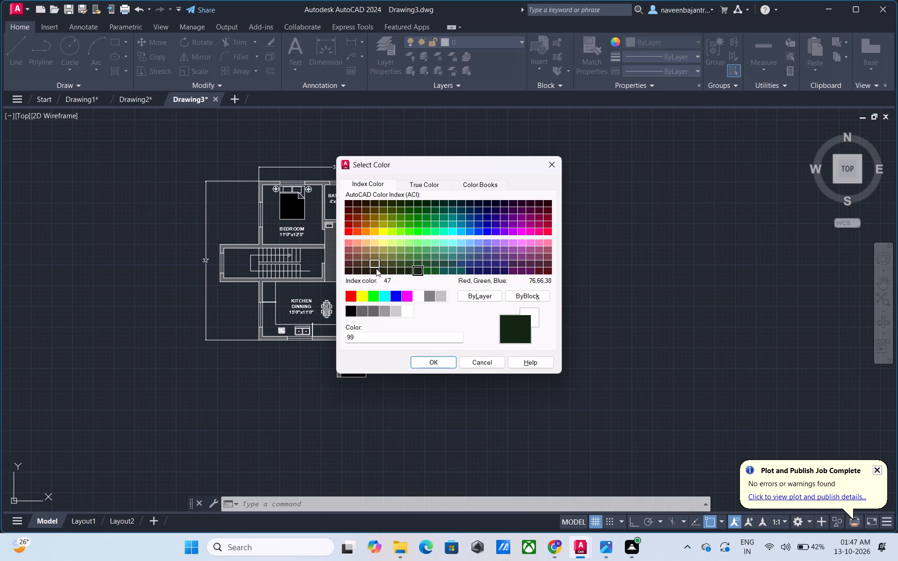
{"action": "left_click", "coordinate": [376, 269]}
{"action": "left_click", "coordinate": [350, 244]}
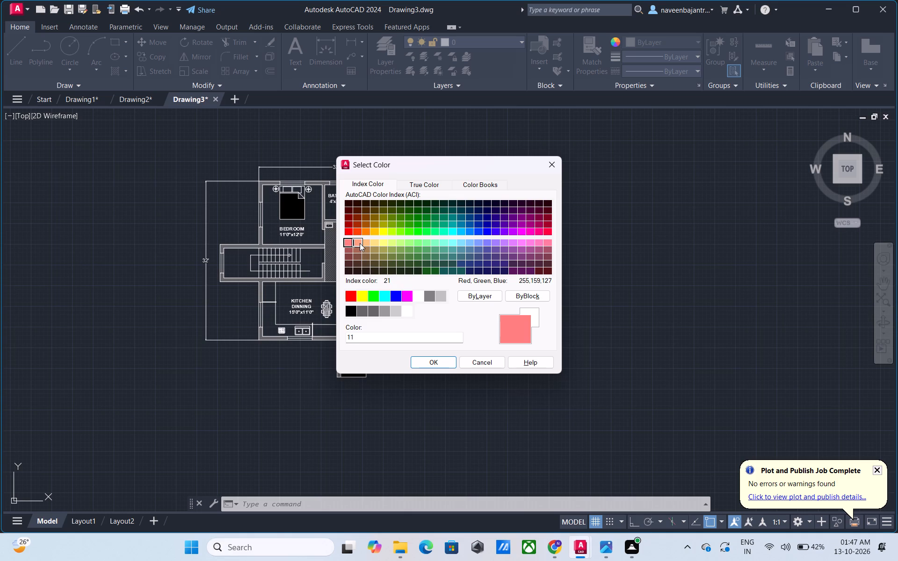
{"action": "left_click", "coordinate": [360, 243]}
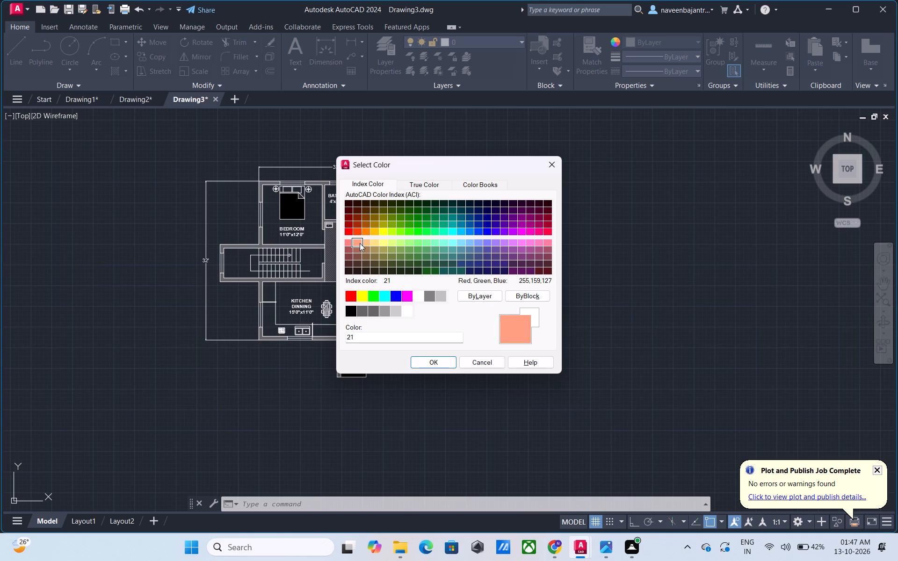
{"action": "left_click", "coordinate": [371, 243]}
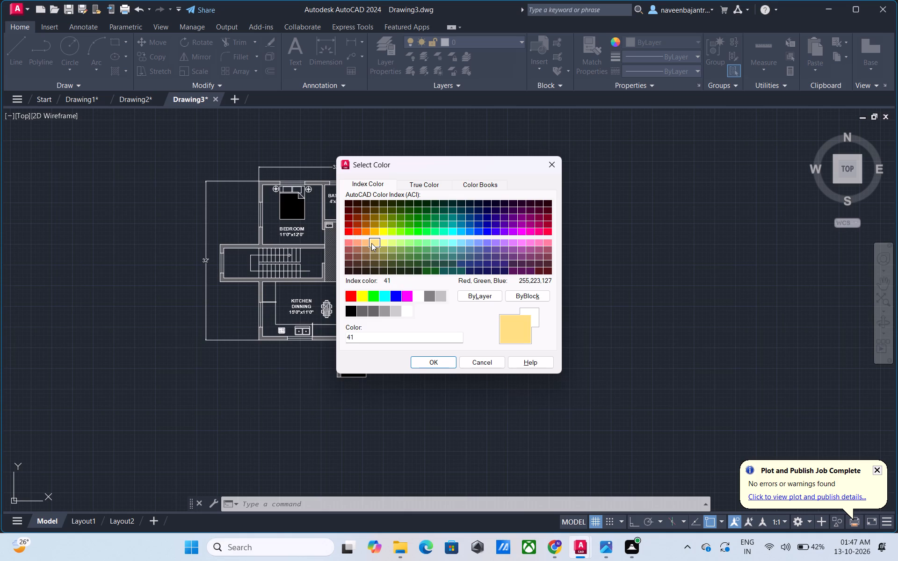
Look over the true colour options and the DIC COLOR GUIDE(R) colour book.
{"action": "left_click", "coordinate": [422, 182]}
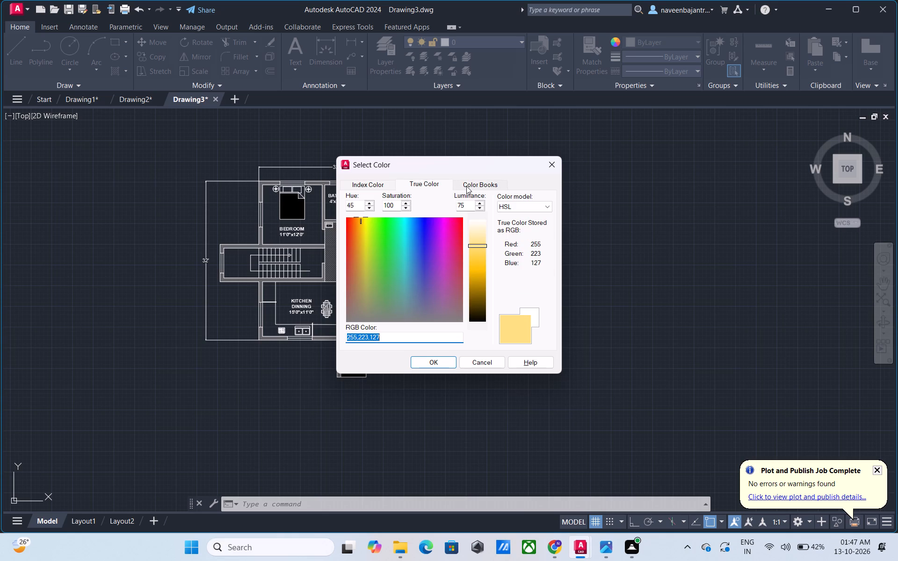
{"action": "left_click", "coordinate": [466, 186]}
{"action": "scroll", "coordinate": [453, 259], "scroll_direction": "down", "scroll_amount": 3}
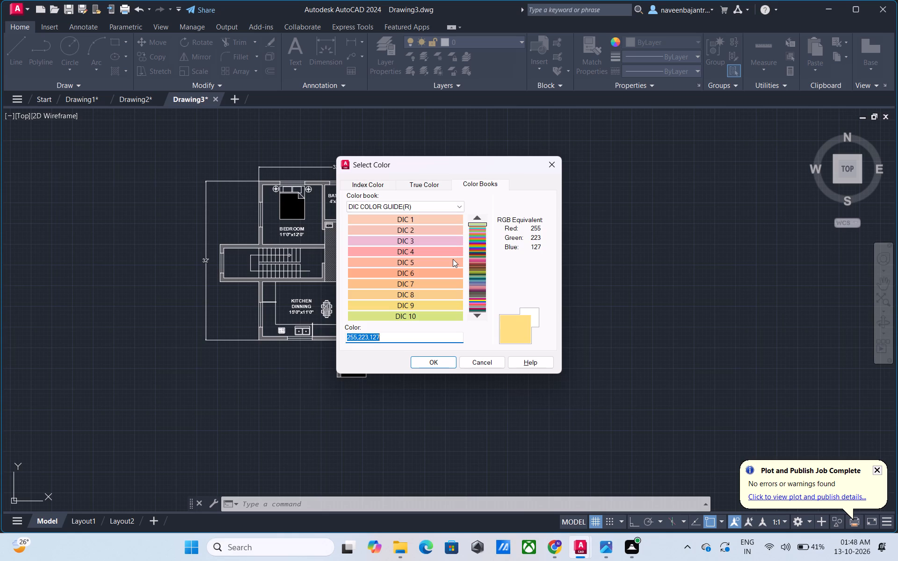
{"action": "scroll", "coordinate": [453, 259], "scroll_direction": "down", "scroll_amount": 4}
{"action": "scroll", "coordinate": [453, 259], "scroll_direction": "up", "scroll_amount": 5}
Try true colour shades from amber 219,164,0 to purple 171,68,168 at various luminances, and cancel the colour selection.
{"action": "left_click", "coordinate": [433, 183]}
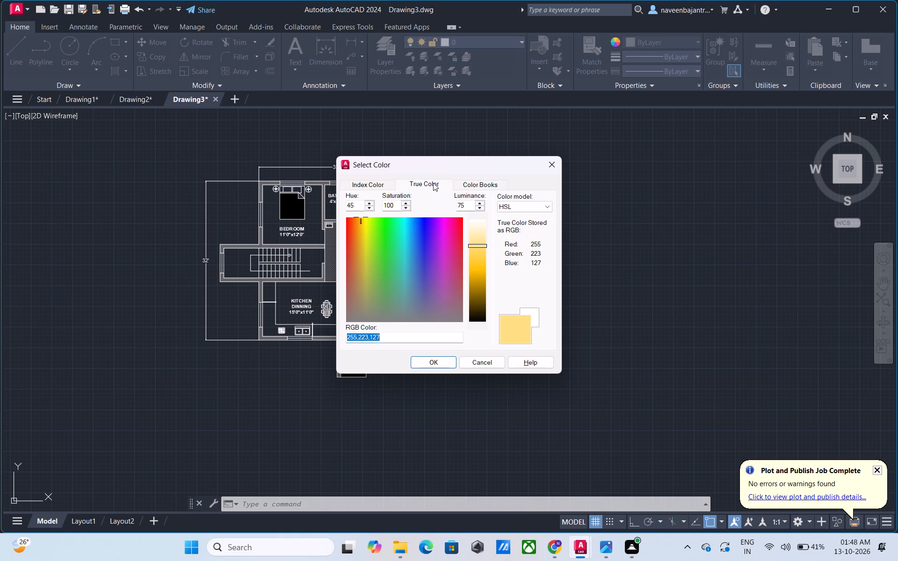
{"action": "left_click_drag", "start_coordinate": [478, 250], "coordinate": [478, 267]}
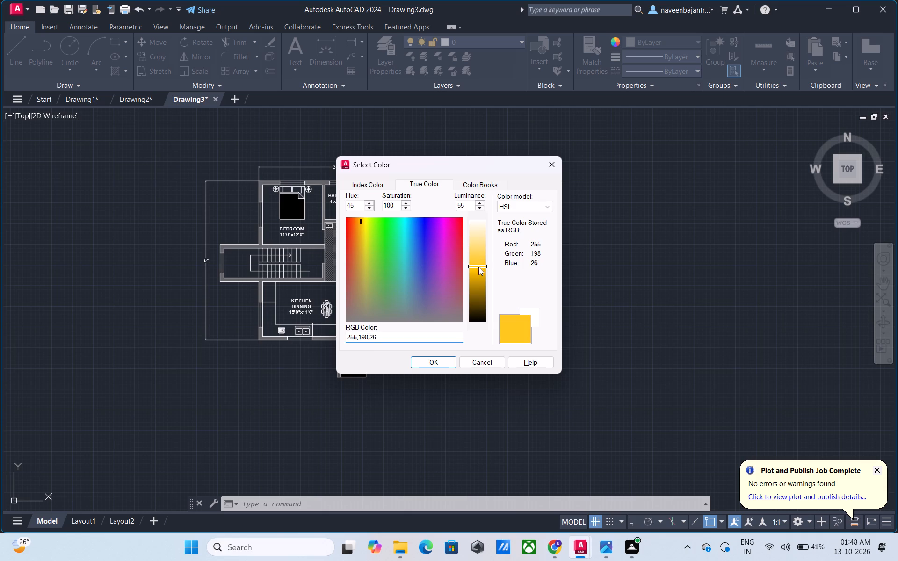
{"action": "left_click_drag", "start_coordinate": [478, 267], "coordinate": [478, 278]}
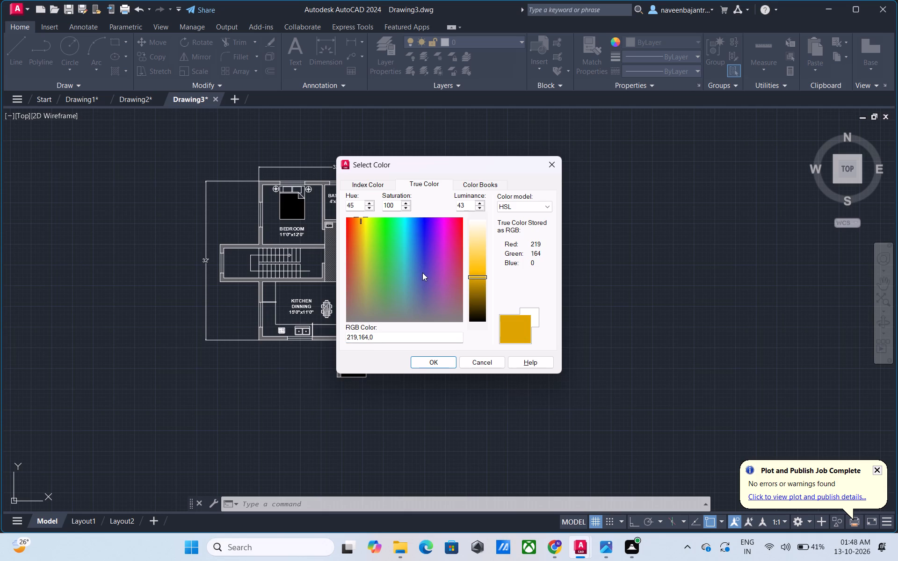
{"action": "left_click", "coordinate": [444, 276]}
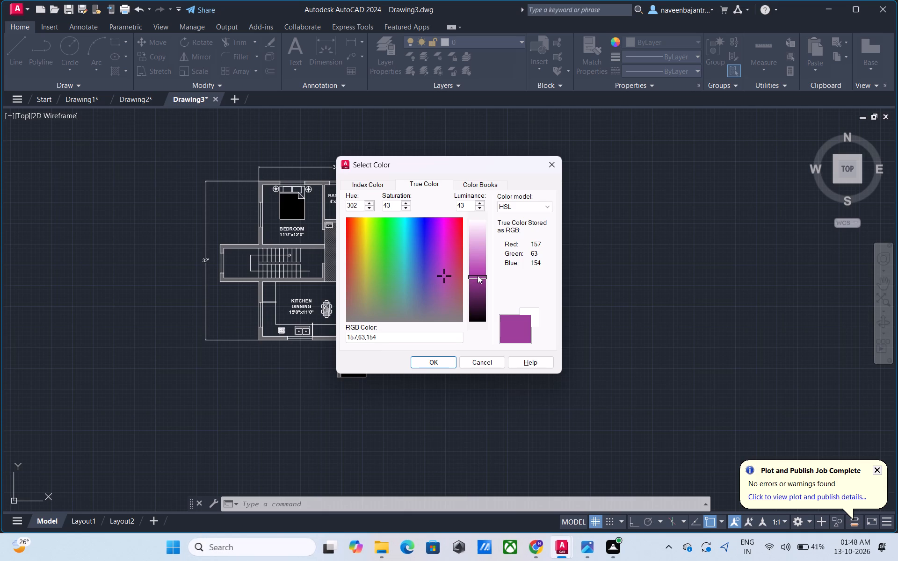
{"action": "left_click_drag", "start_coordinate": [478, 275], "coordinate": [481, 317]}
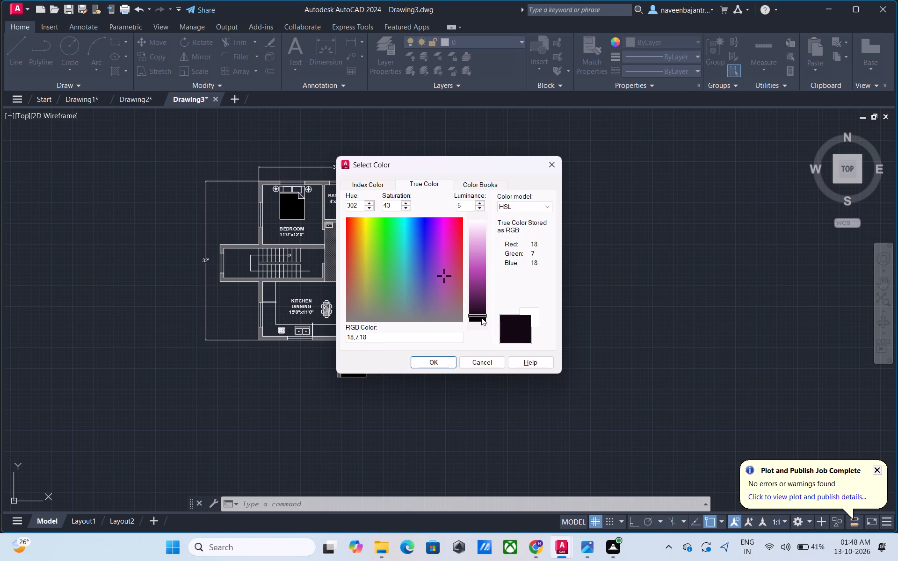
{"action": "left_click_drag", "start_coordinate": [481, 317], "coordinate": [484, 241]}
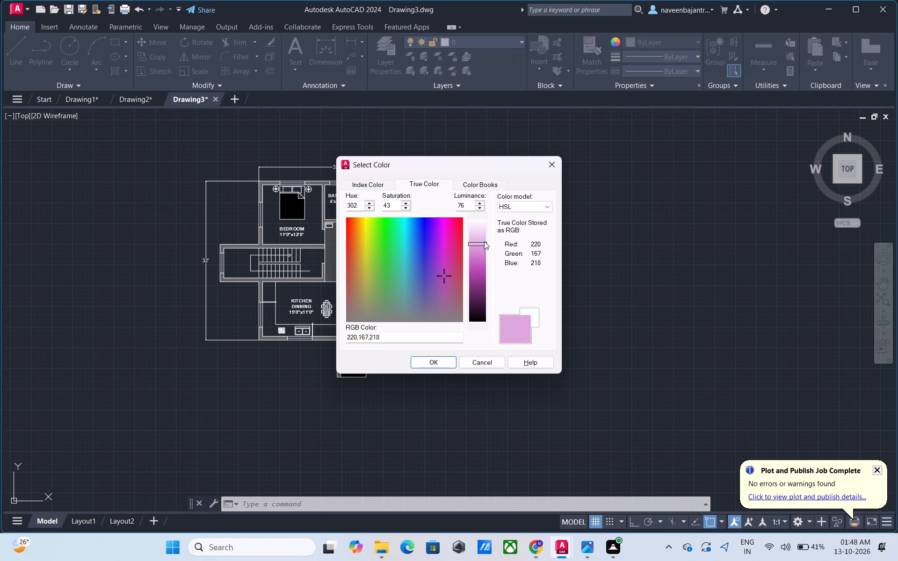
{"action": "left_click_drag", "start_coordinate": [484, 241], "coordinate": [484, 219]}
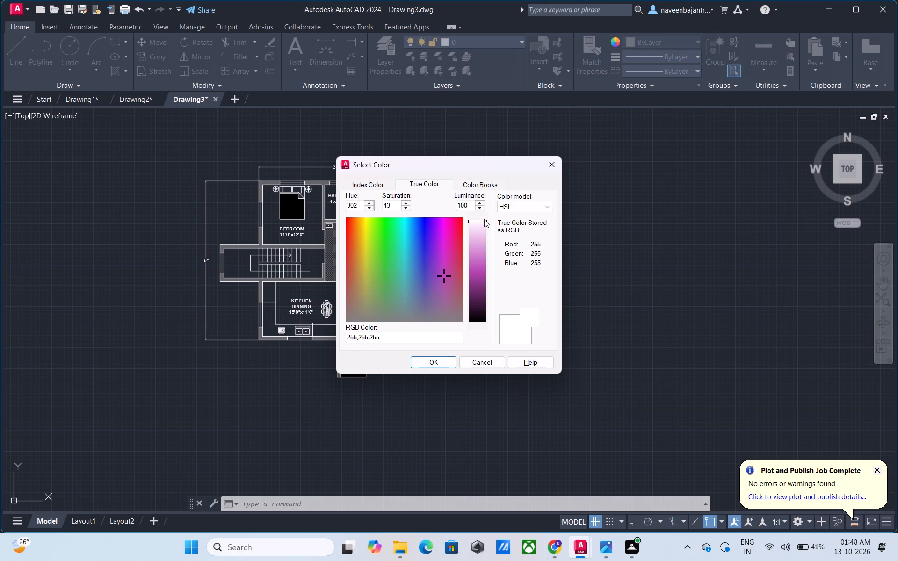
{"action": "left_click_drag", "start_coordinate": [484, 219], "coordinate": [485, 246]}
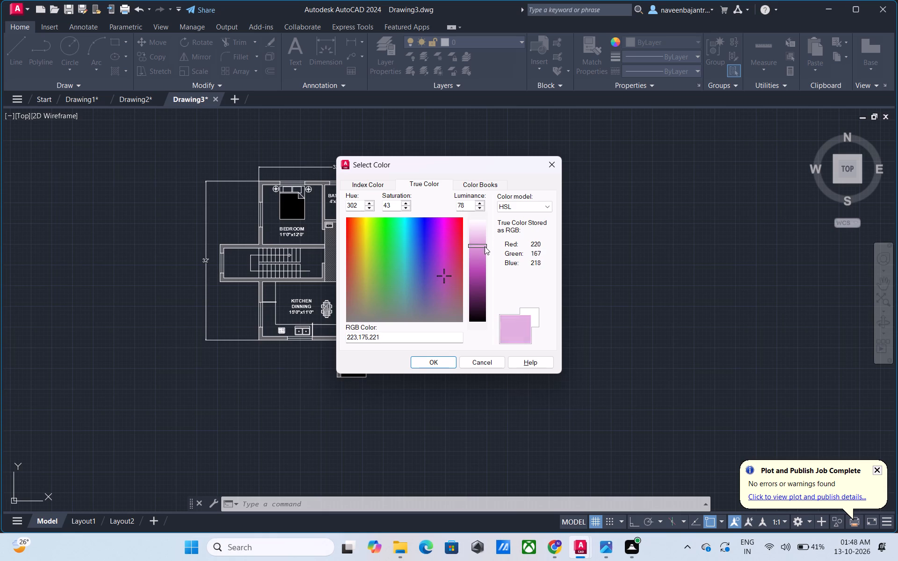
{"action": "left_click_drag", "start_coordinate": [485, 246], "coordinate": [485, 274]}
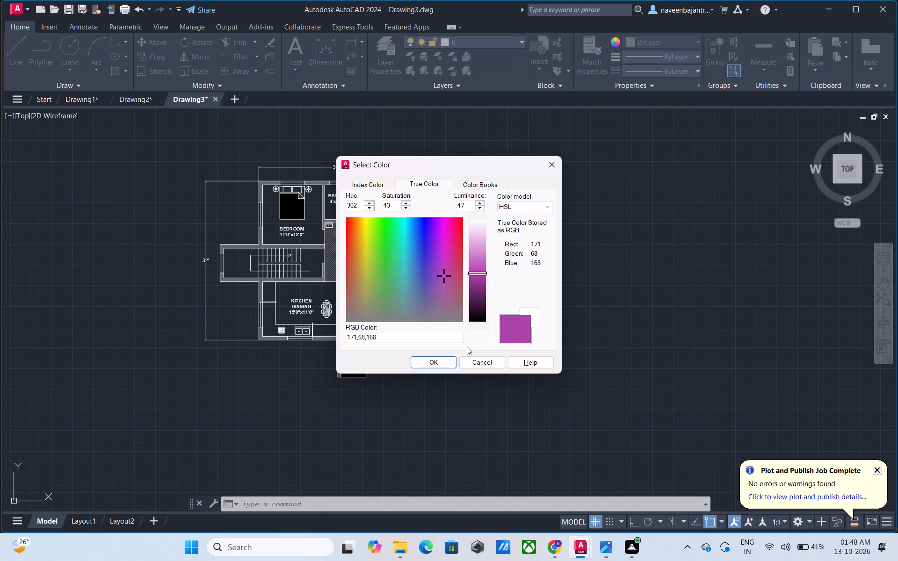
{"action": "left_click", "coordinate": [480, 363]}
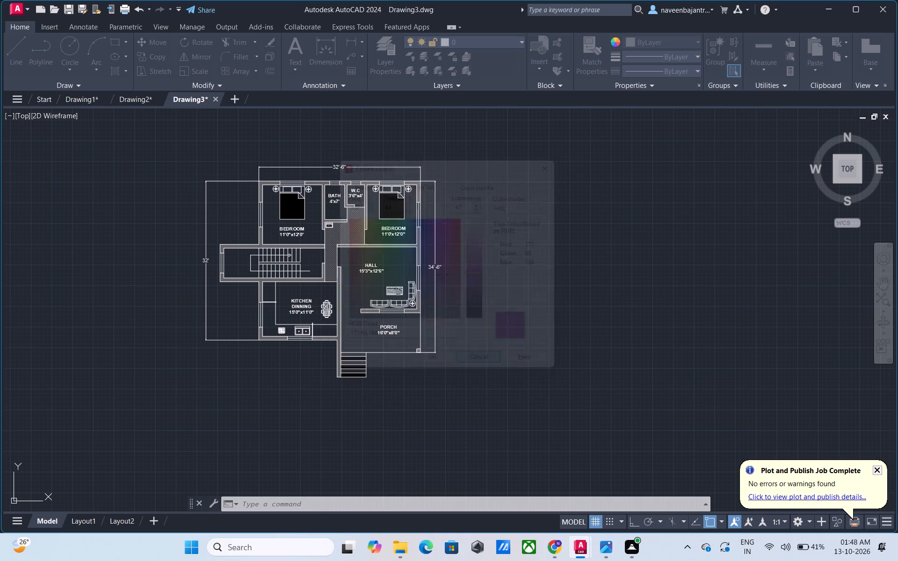
Draw a rectangular border around the whole floor plan, enclosing its outer dimensions and the porch steps with a margin.
{"action": "scroll", "coordinate": [349, 217], "scroll_direction": "up", "scroll_amount": 4}
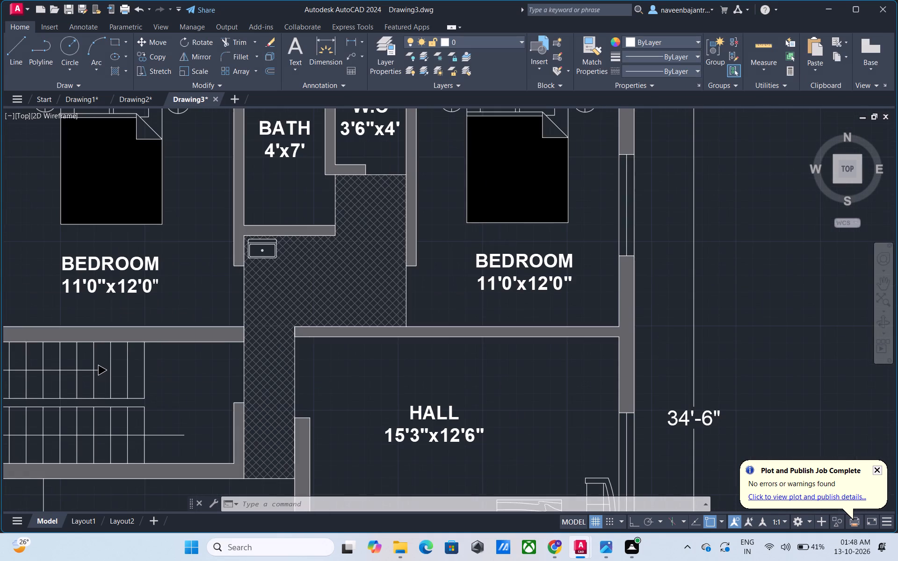
{"action": "scroll", "coordinate": [349, 218], "scroll_direction": "down", "scroll_amount": 3}
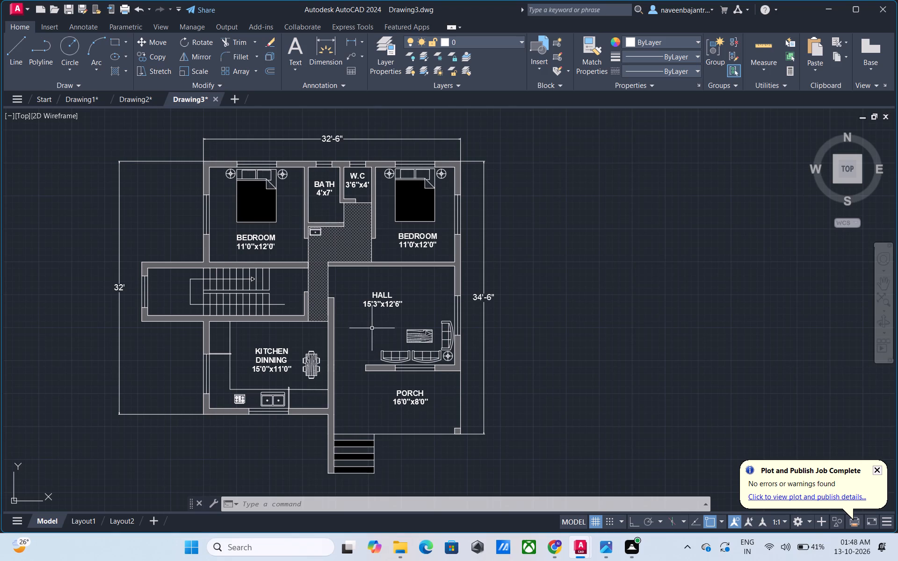
{"action": "middle_click_drag", "start_coordinate": [366, 327], "coordinate": [458, 326]}
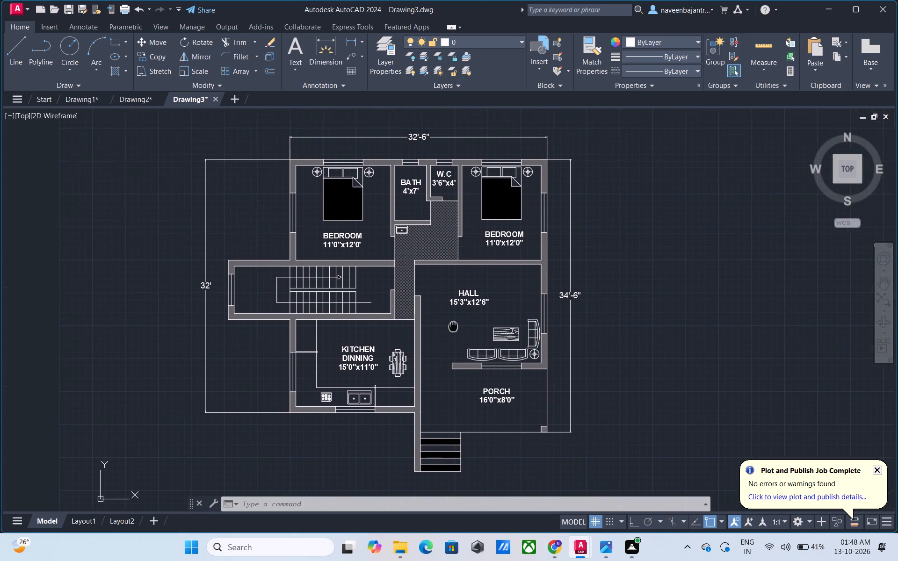
{"action": "middle_click_drag", "start_coordinate": [458, 326], "coordinate": [471, 327]}
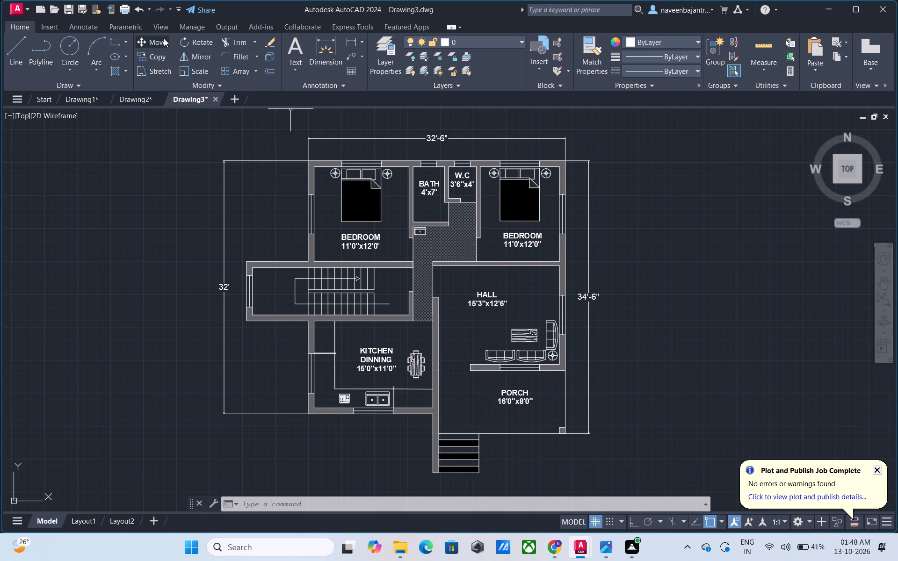
{"action": "left_click", "coordinate": [117, 42]}
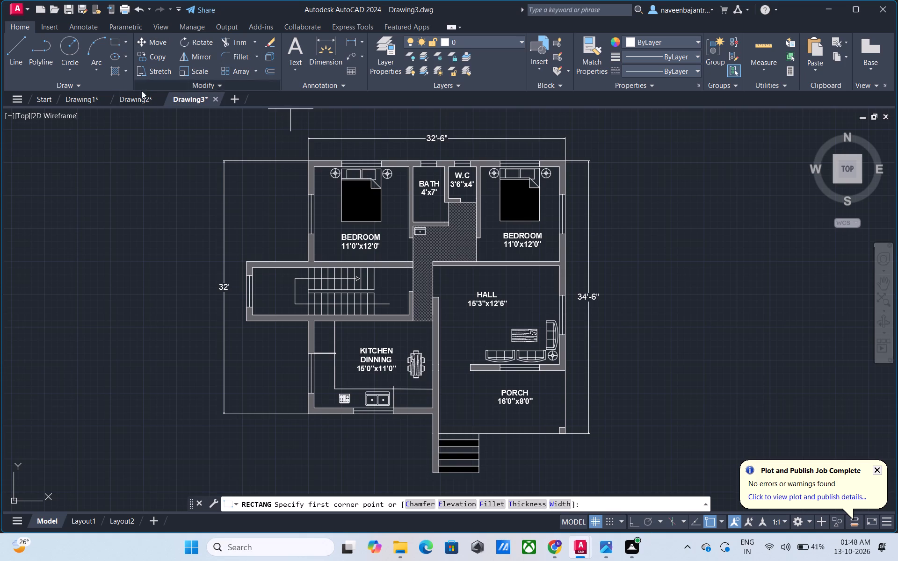
{"action": "scroll", "coordinate": [190, 138], "scroll_direction": "down", "scroll_amount": 1}
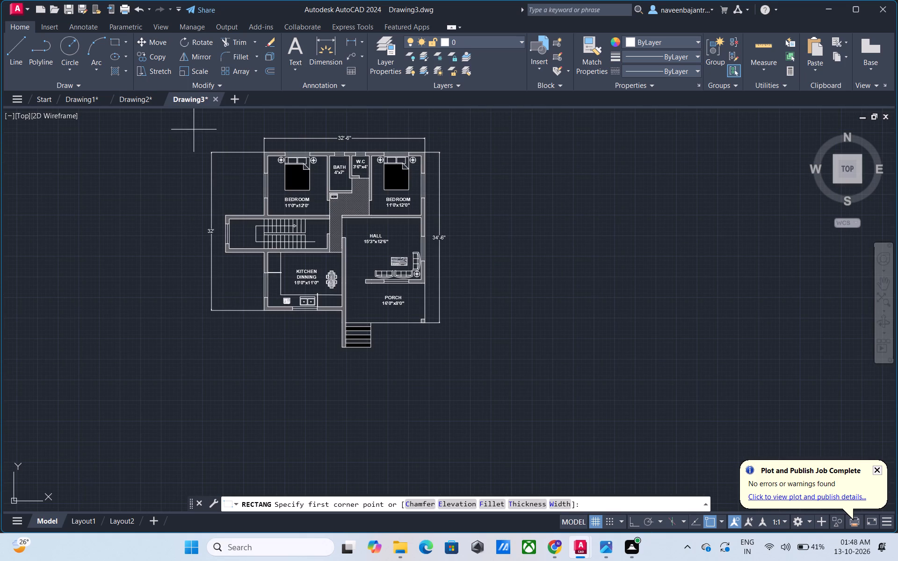
{"action": "left_click", "coordinate": [194, 123]}
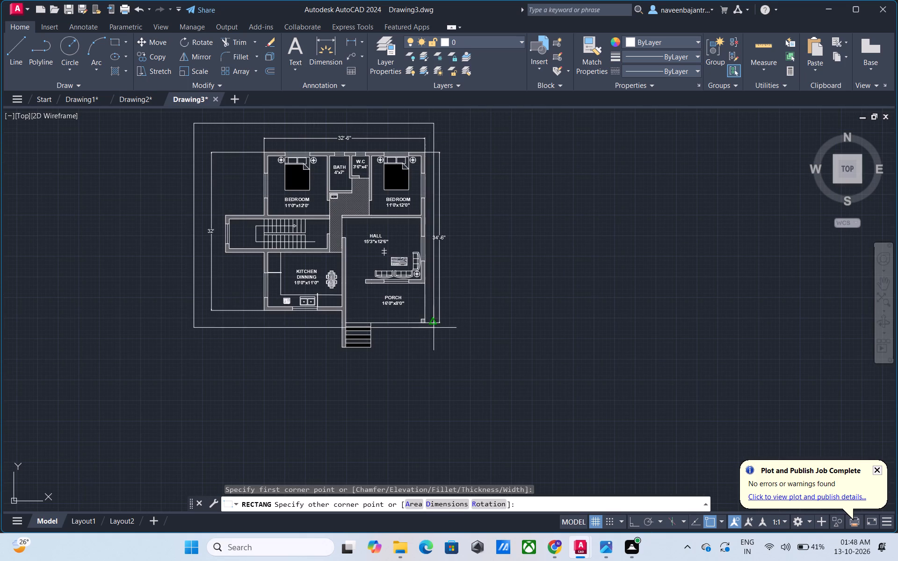
{"action": "left_click", "coordinate": [456, 359]}
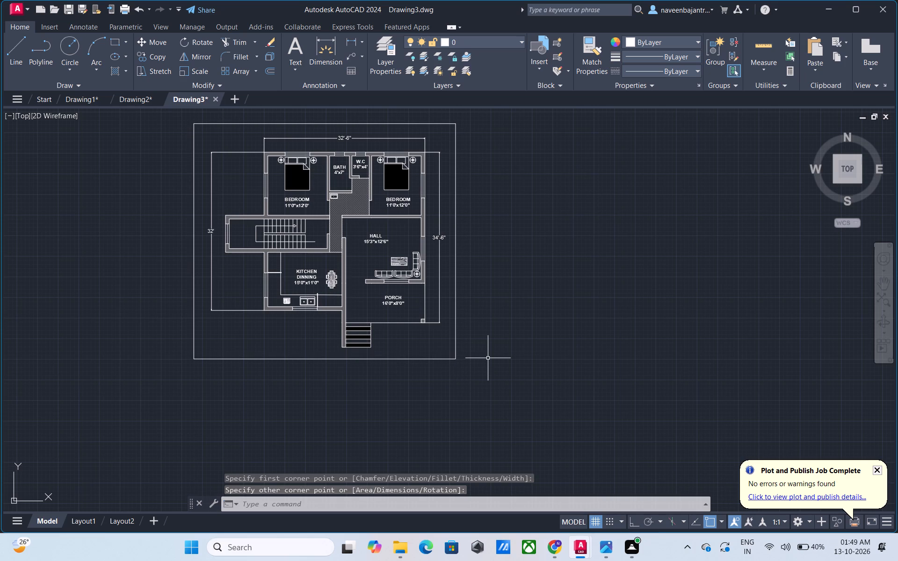
{"action": "key", "text": "Escape"}
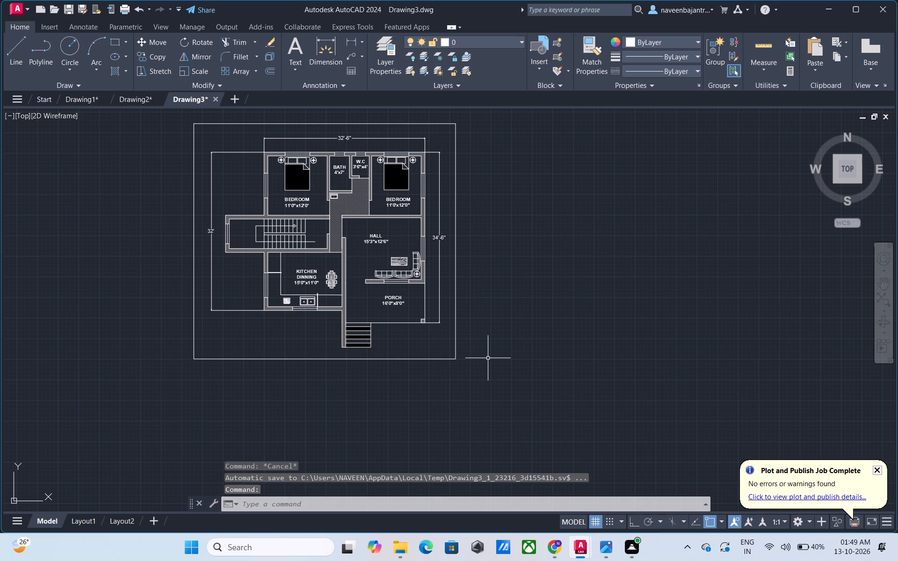
Open DesignCenter to browse drawing content for the plan.
{"action": "middle_click_drag", "start_coordinate": [521, 294], "coordinate": [587, 356]}
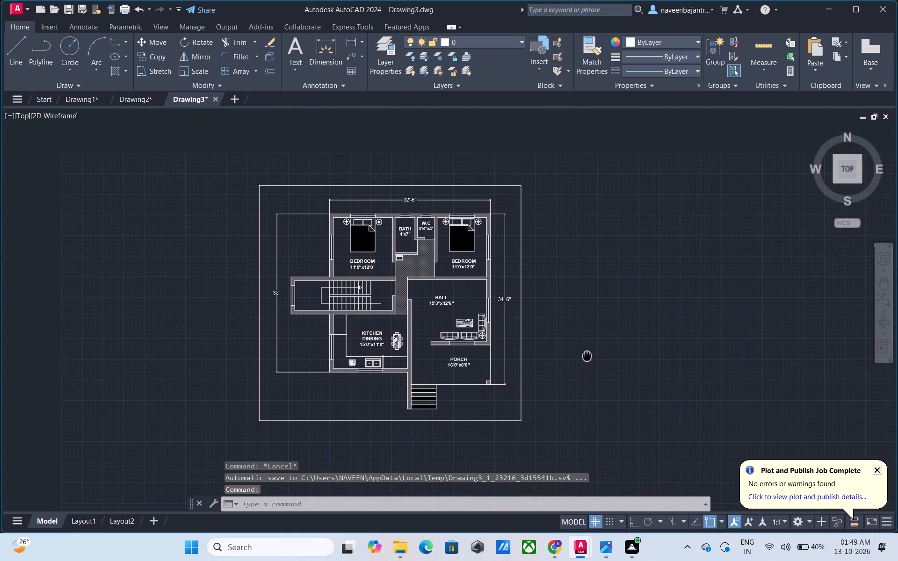
{"action": "middle_click_drag", "start_coordinate": [587, 356], "coordinate": [652, 347]}
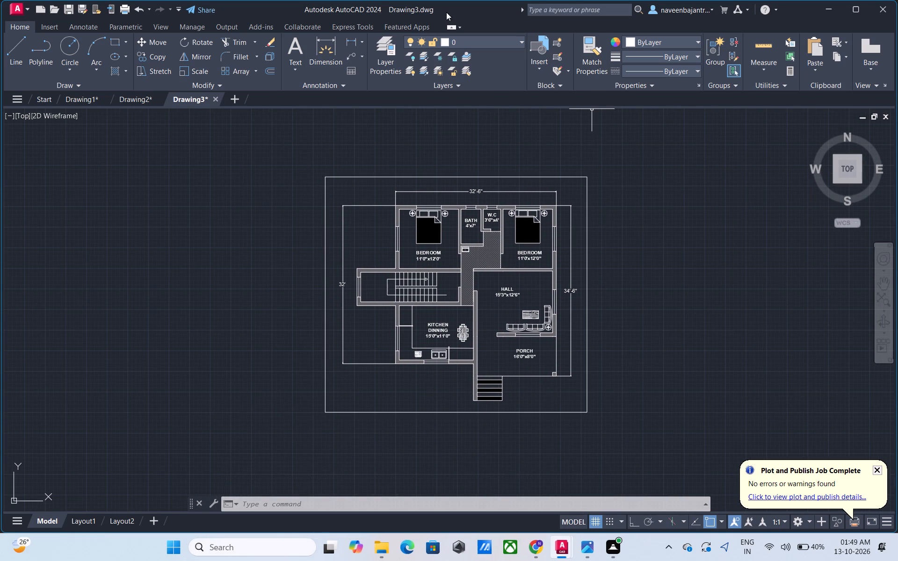
{"action": "left_click", "coordinate": [473, 41]}
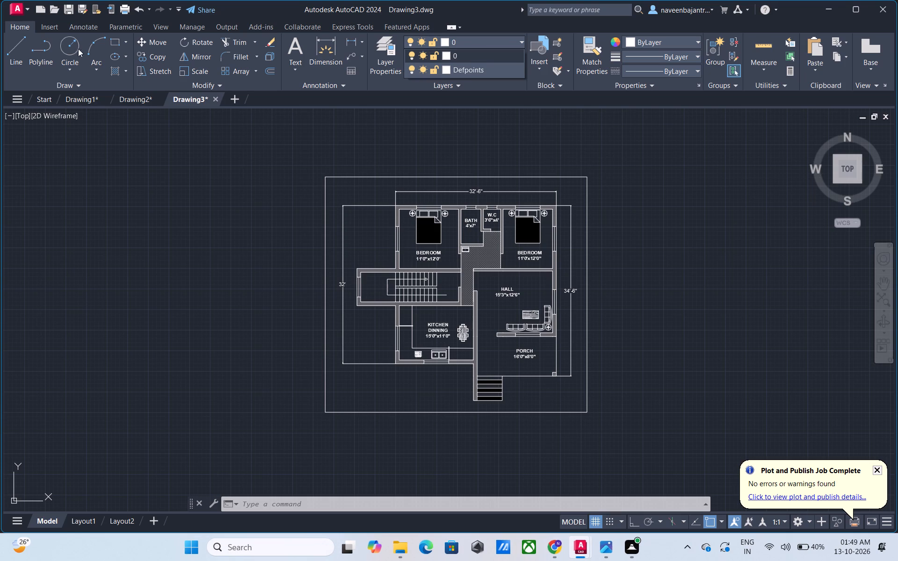
{"action": "key", "text": "Escape"}
{"action": "type", "text": "DC"}
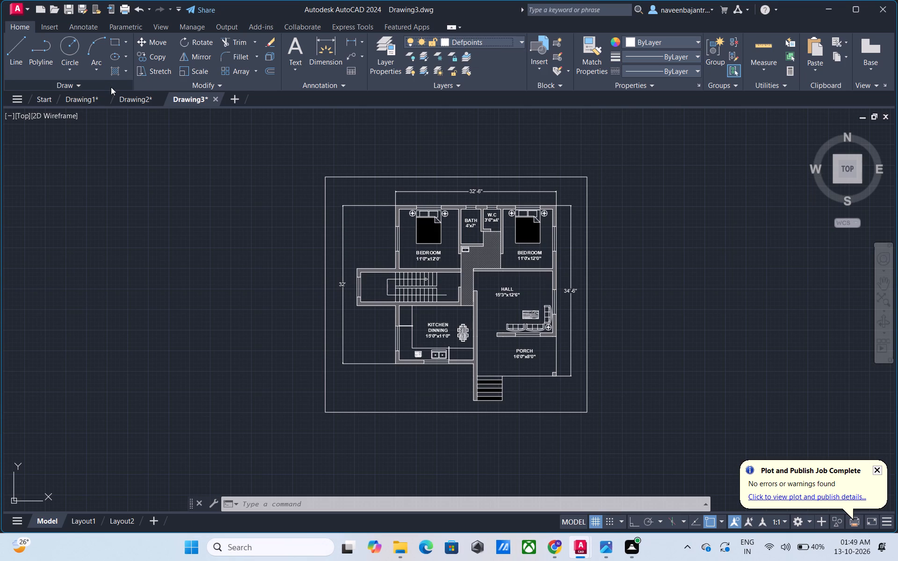
{"action": "key", "text": "space"}
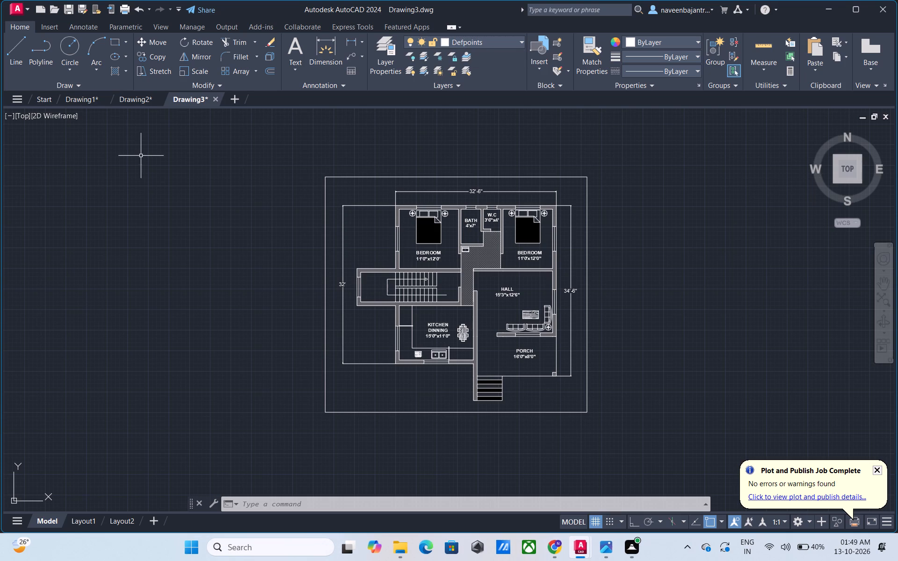
{"action": "key", "text": "Escape"}
{"action": "type", "text": "DC"}
{"action": "key", "text": "space"}
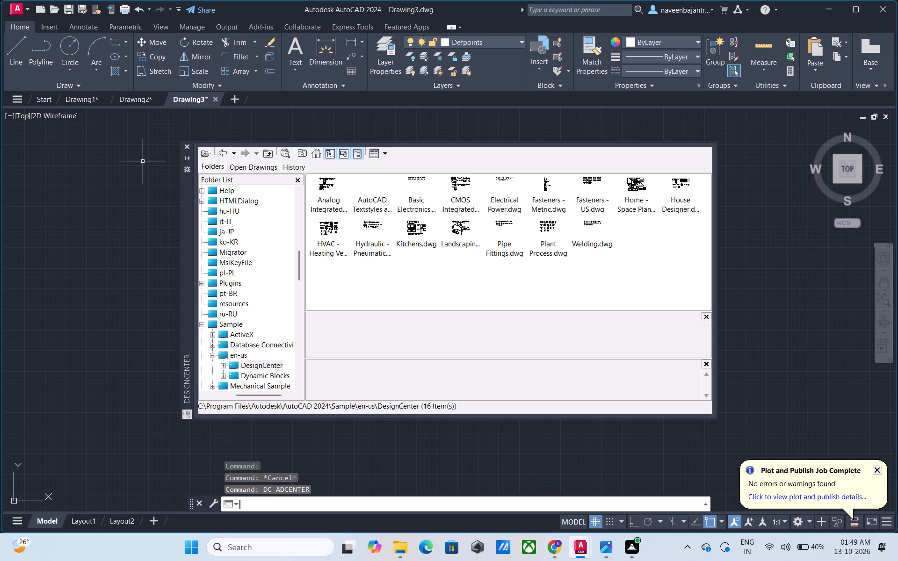
Look through the DesignCenter folders, including Bentley, Engineering and STAAD Foundation Advanced 2025, and return to the DesignCenter sample folder.
{"action": "scroll", "coordinate": [238, 240], "scroll_direction": "down", "scroll_amount": 2}
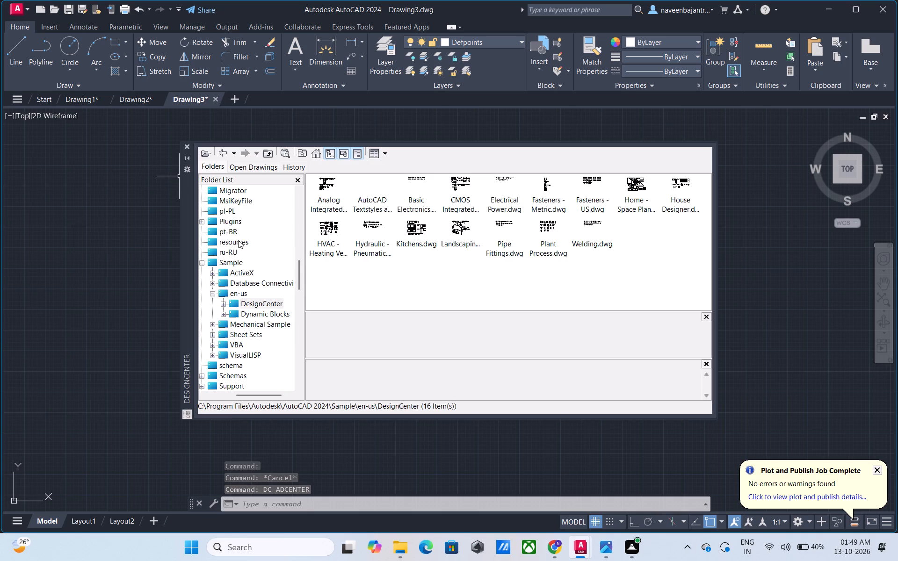
{"action": "scroll", "coordinate": [238, 240], "scroll_direction": "down", "scroll_amount": 2}
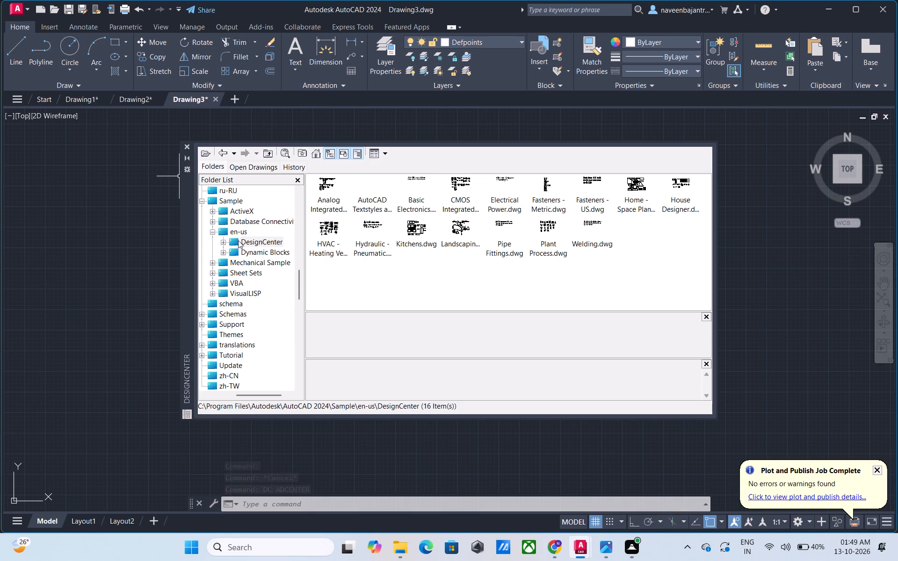
{"action": "scroll", "coordinate": [238, 240], "scroll_direction": "down", "scroll_amount": 2}
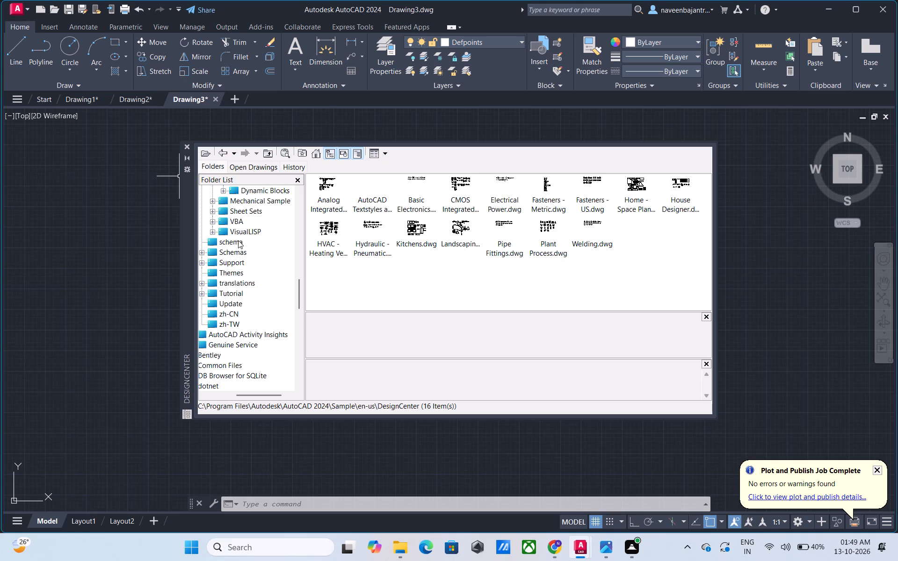
{"action": "scroll", "coordinate": [238, 240], "scroll_direction": "down", "scroll_amount": 2}
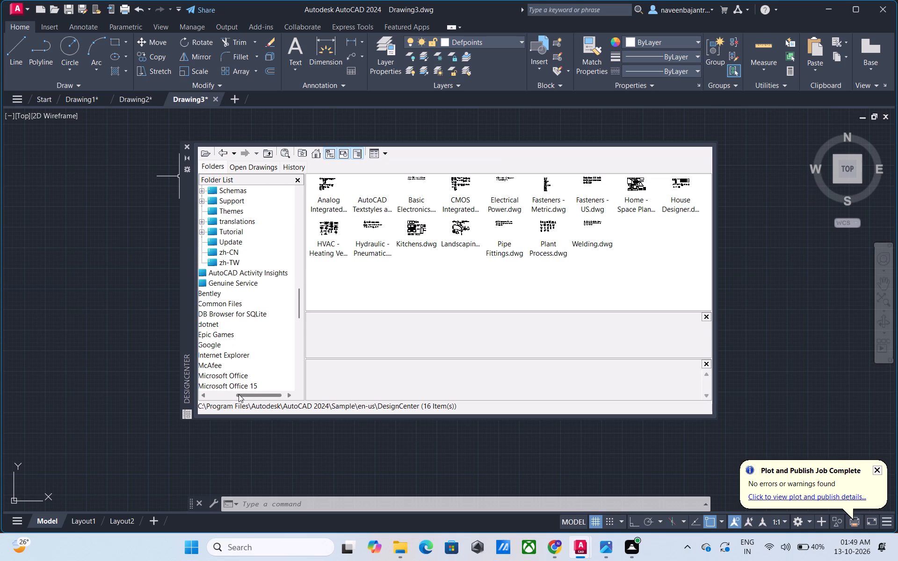
{"action": "left_click_drag", "start_coordinate": [239, 394], "coordinate": [225, 393]}
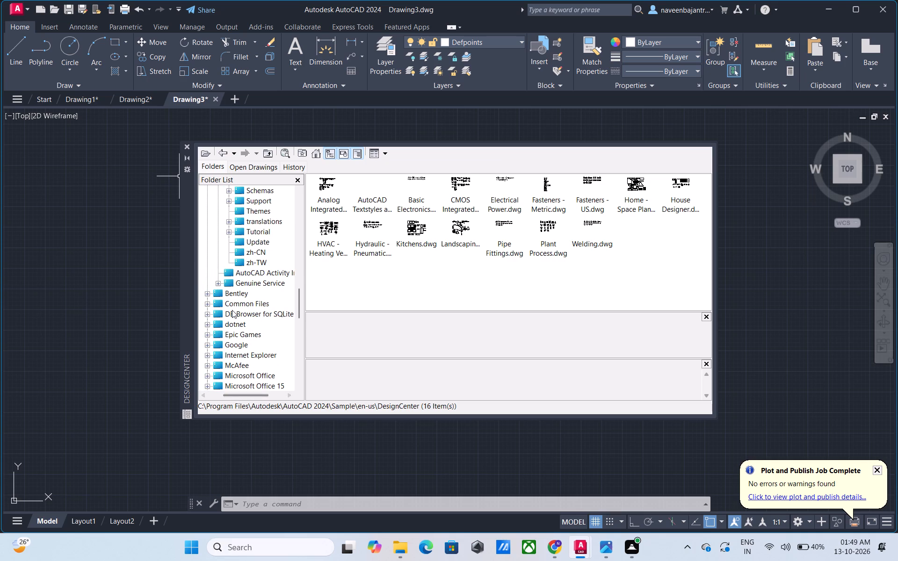
{"action": "left_click", "coordinate": [238, 293]}
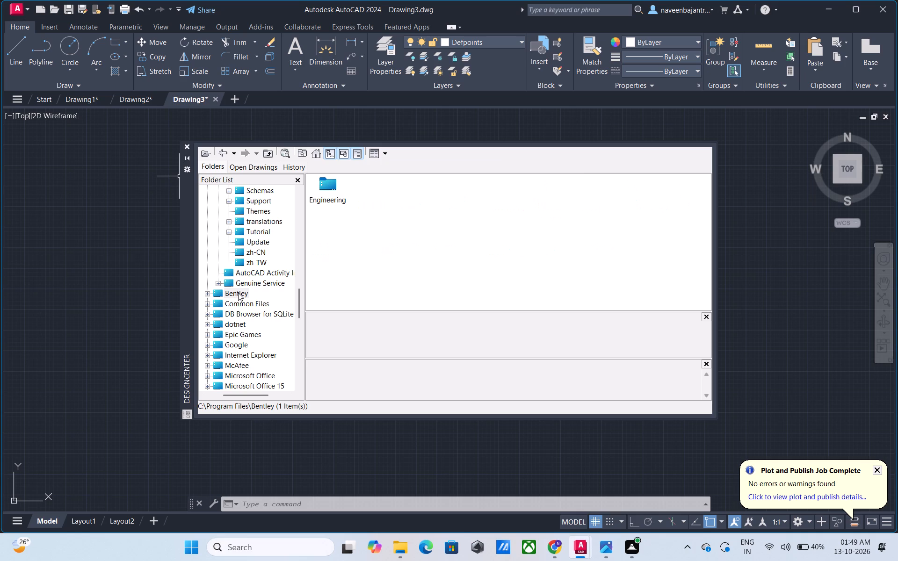
{"action": "double_click", "coordinate": [331, 187]}
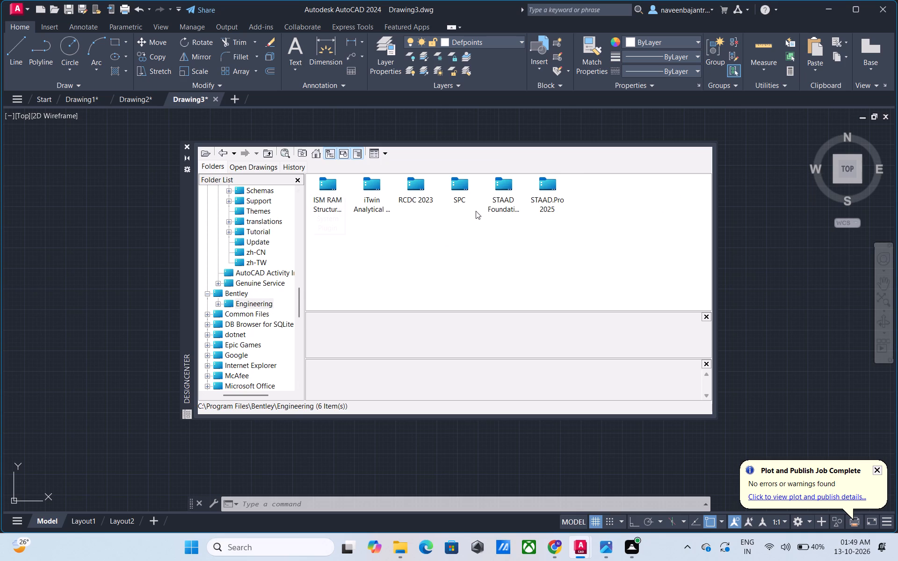
{"action": "double_click", "coordinate": [501, 187]}
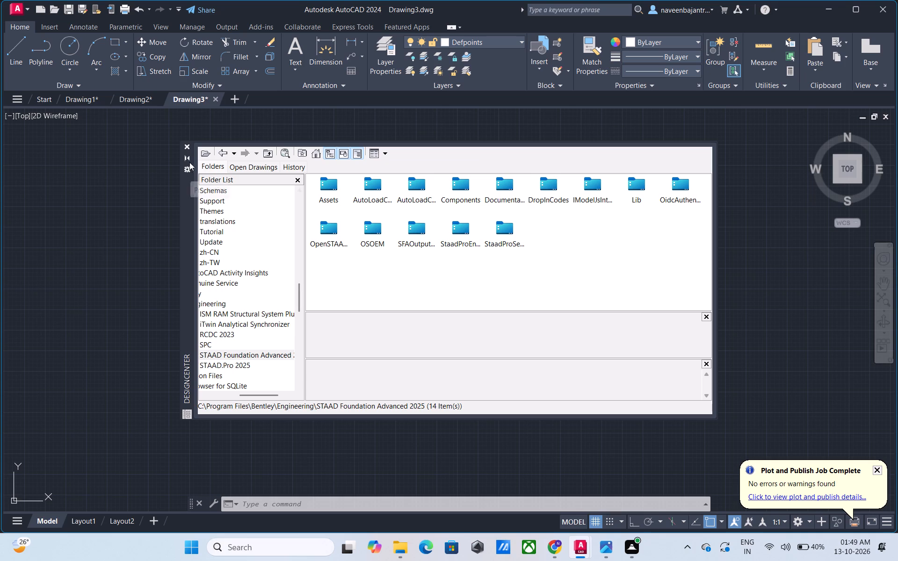
{"action": "left_click", "coordinate": [222, 155]}
{"action": "left_click", "coordinate": [222, 155]}
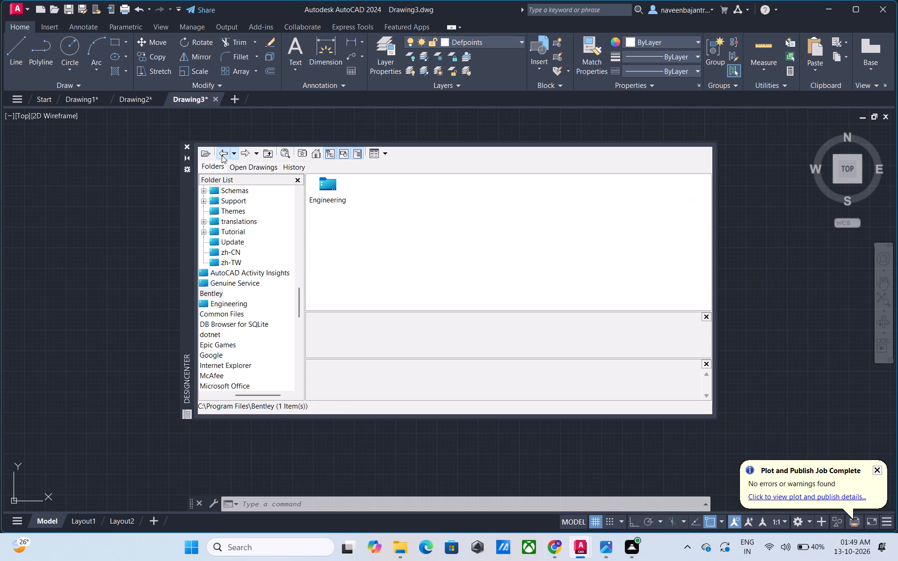
{"action": "left_click", "coordinate": [222, 155]}
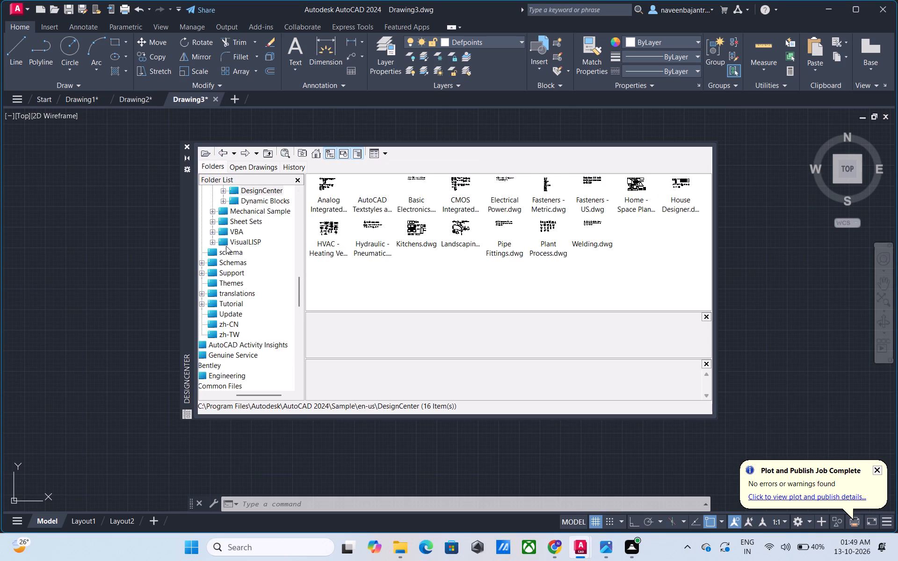
Look through the DesignCenter folder list from the AutoCAD sample folders down to the desktop sheet folders.
{"action": "scroll", "coordinate": [226, 256], "scroll_direction": "down", "scroll_amount": 2}
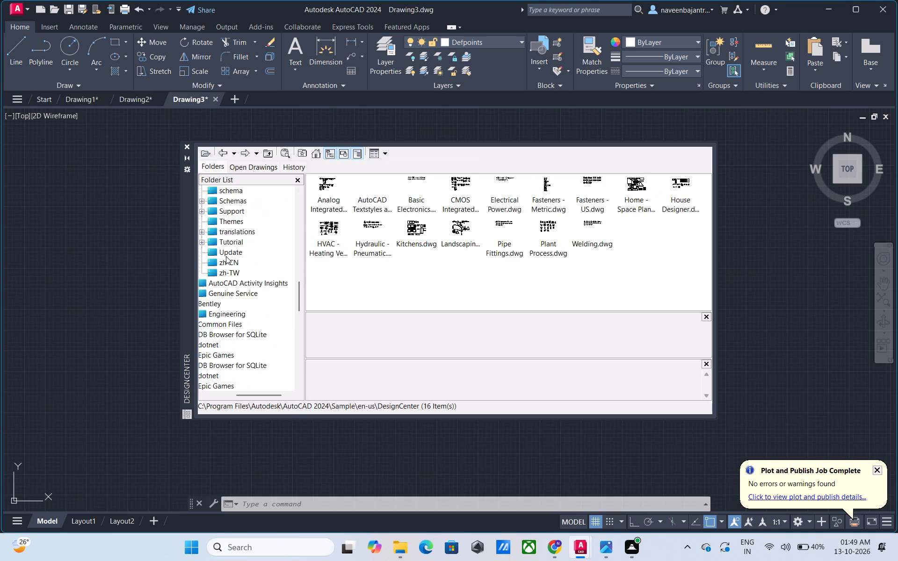
{"action": "scroll", "coordinate": [226, 256], "scroll_direction": "down", "scroll_amount": 1}
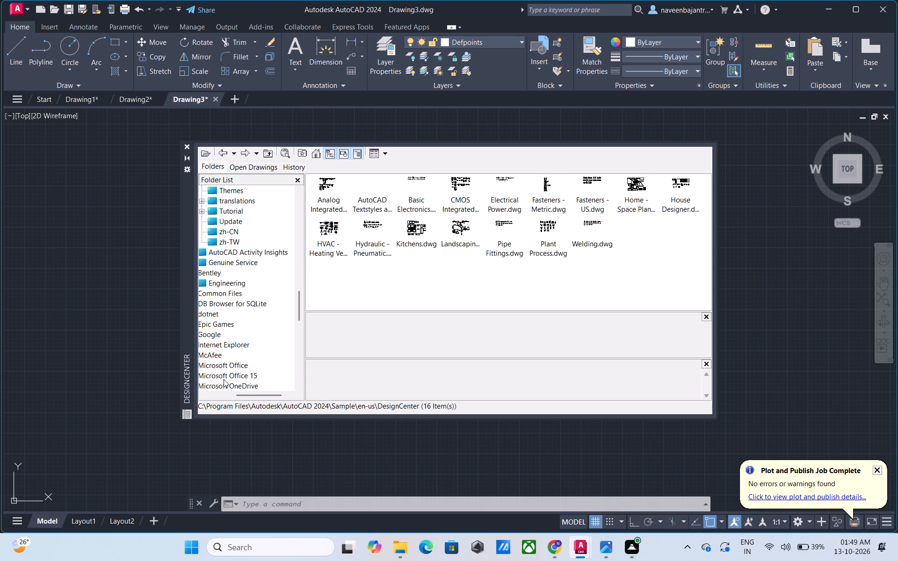
{"action": "left_click_drag", "start_coordinate": [242, 393], "coordinate": [227, 392]}
{"action": "scroll", "coordinate": [226, 328], "scroll_direction": "down", "scroll_amount": 1}
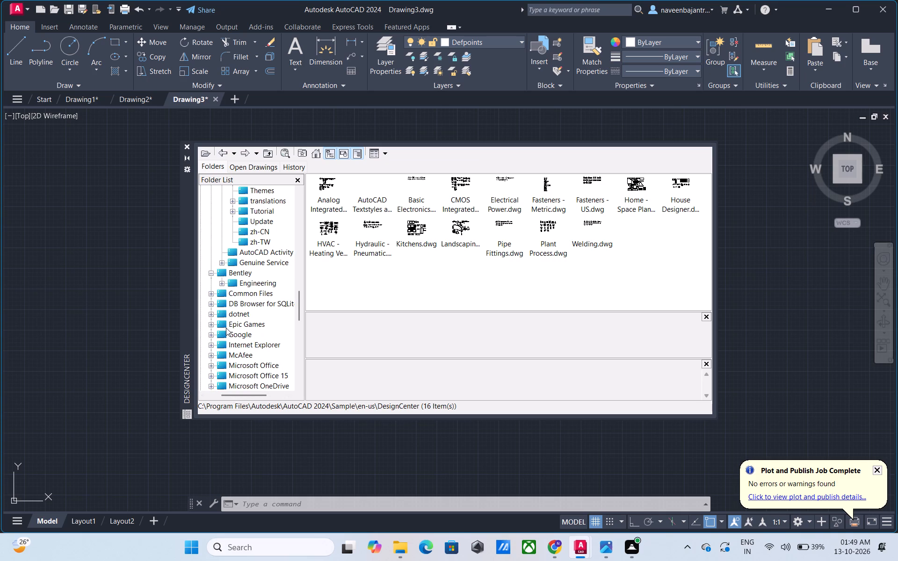
{"action": "scroll", "coordinate": [226, 328], "scroll_direction": "down", "scroll_amount": 1}
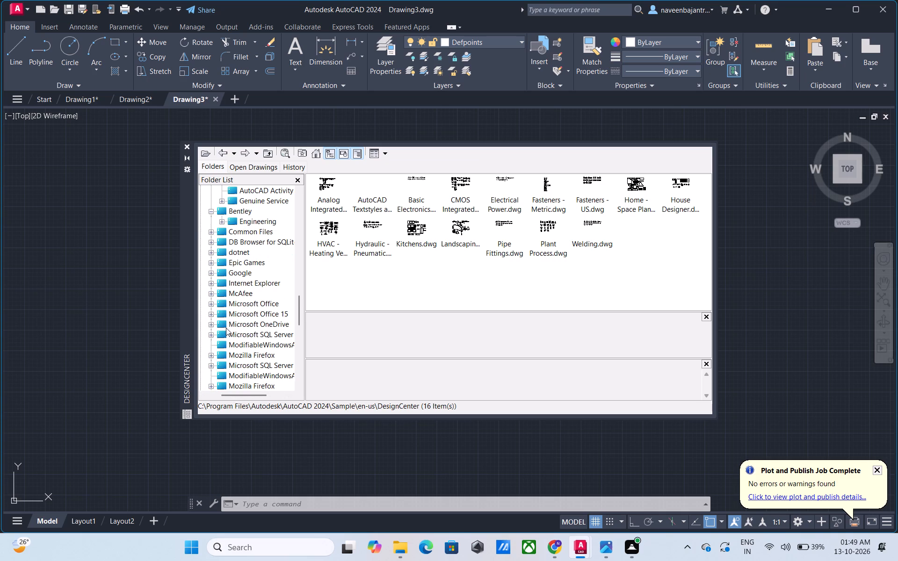
{"action": "scroll", "coordinate": [226, 328], "scroll_direction": "down", "scroll_amount": 1}
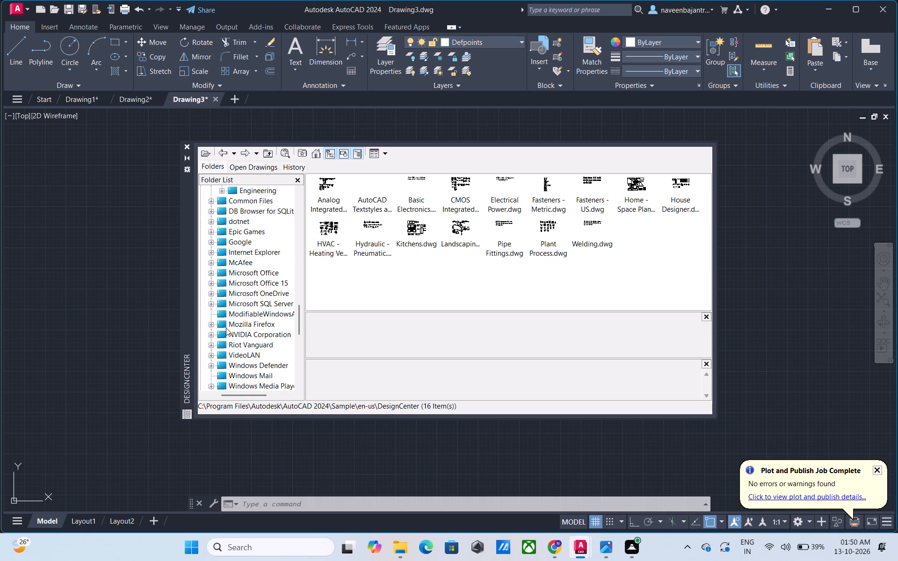
{"action": "scroll", "coordinate": [226, 328], "scroll_direction": "down", "scroll_amount": 1}
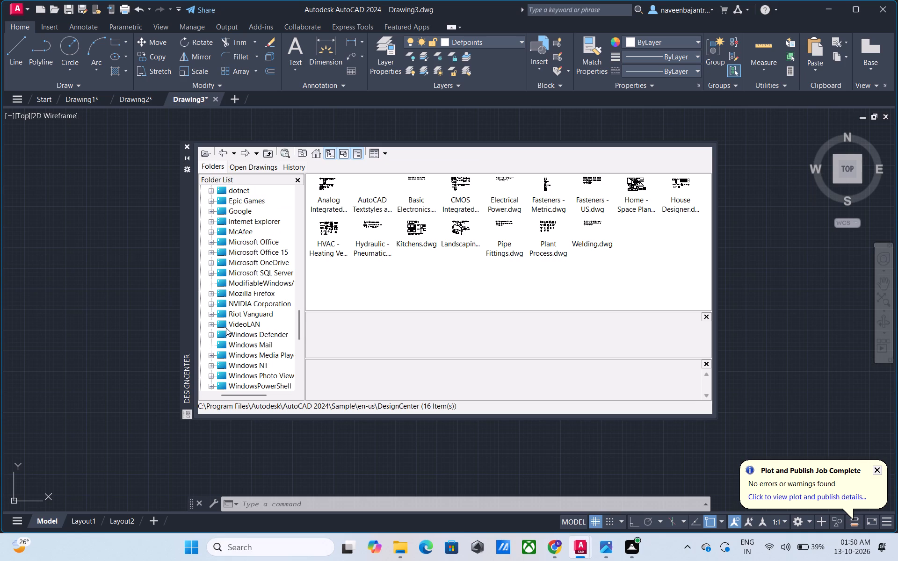
{"action": "scroll", "coordinate": [226, 328], "scroll_direction": "down", "scroll_amount": 1}
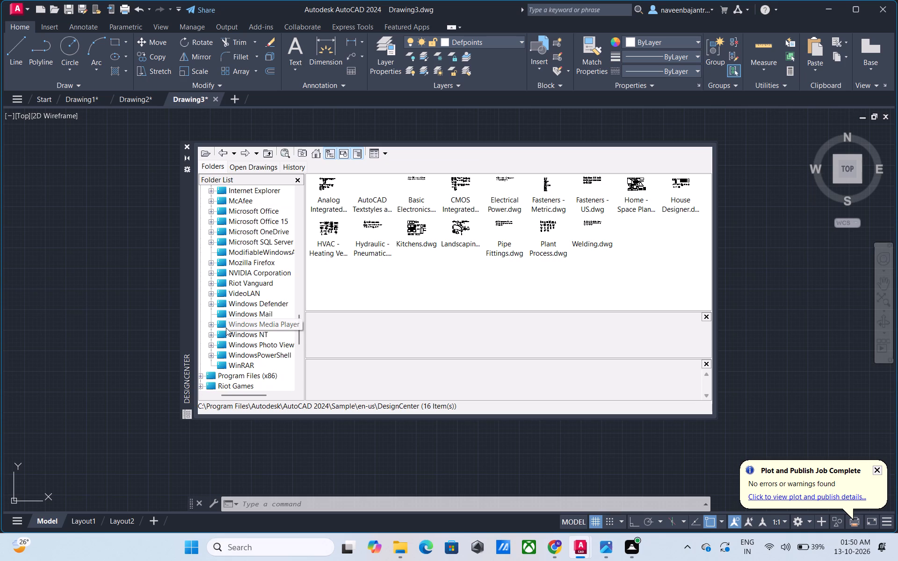
{"action": "scroll", "coordinate": [226, 328], "scroll_direction": "down", "scroll_amount": 2}
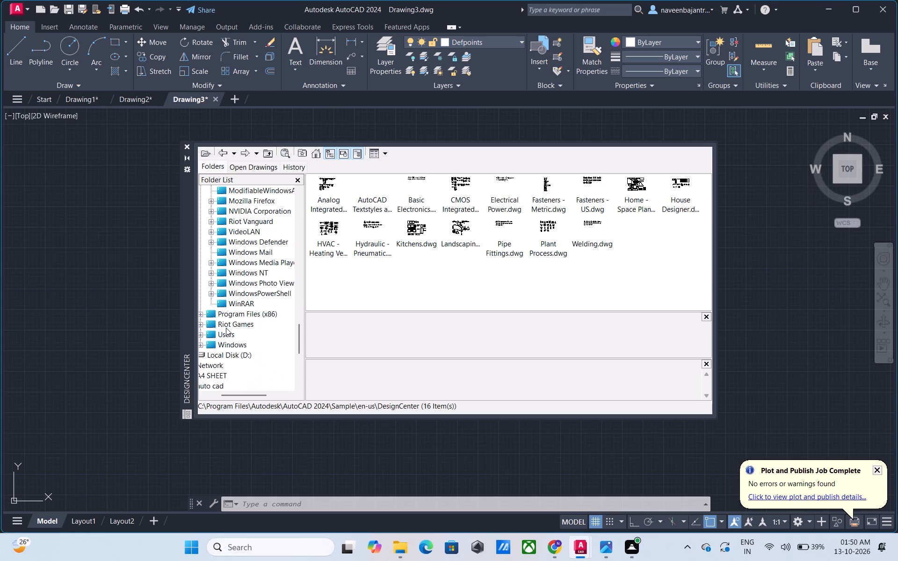
{"action": "scroll", "coordinate": [226, 328], "scroll_direction": "down", "scroll_amount": 1}
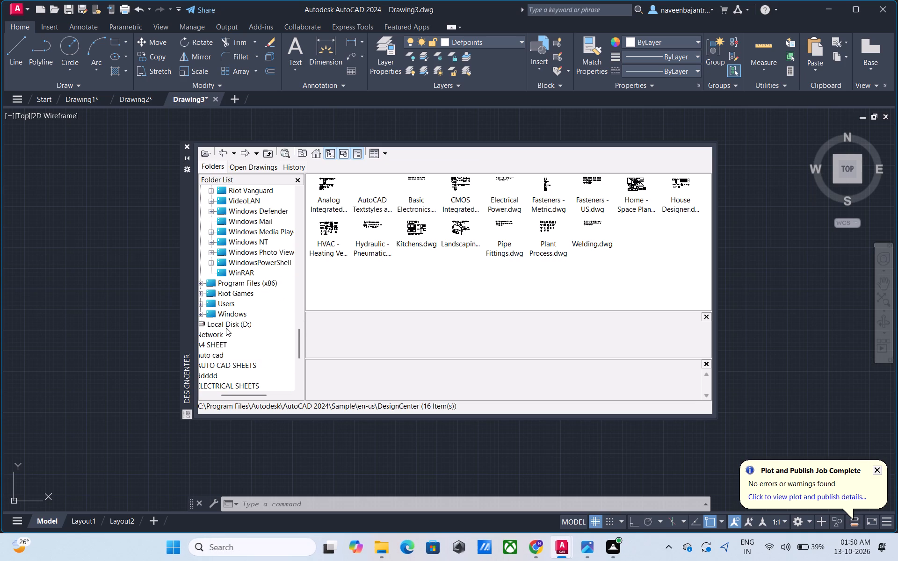
{"action": "scroll", "coordinate": [226, 328], "scroll_direction": "down", "scroll_amount": 1}
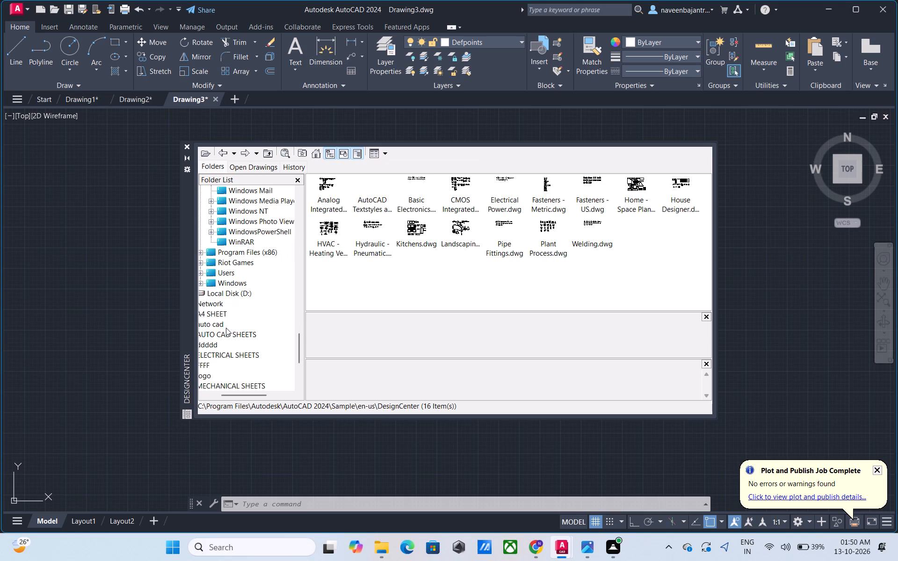
{"action": "scroll", "coordinate": [226, 328], "scroll_direction": "down", "scroll_amount": 1}
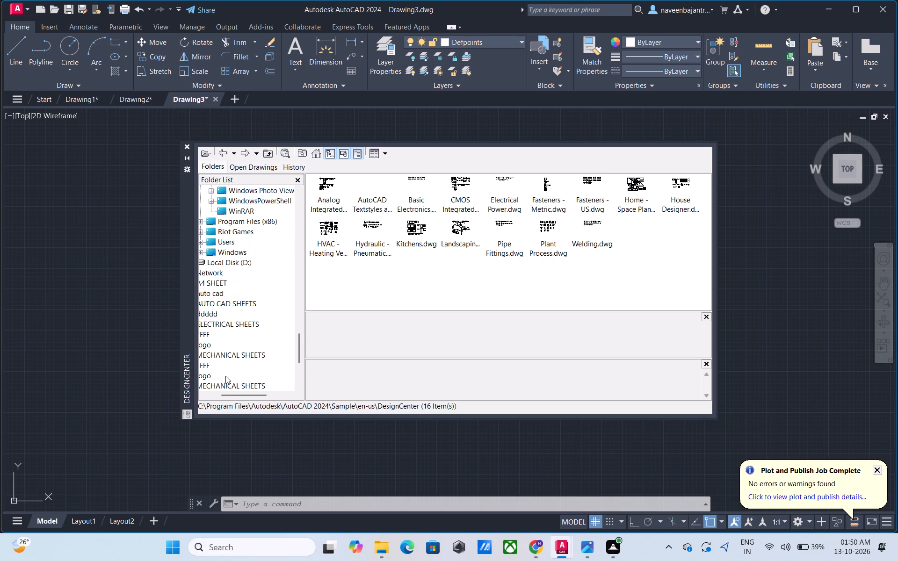
{"action": "left_click_drag", "start_coordinate": [228, 392], "coordinate": [218, 392]}
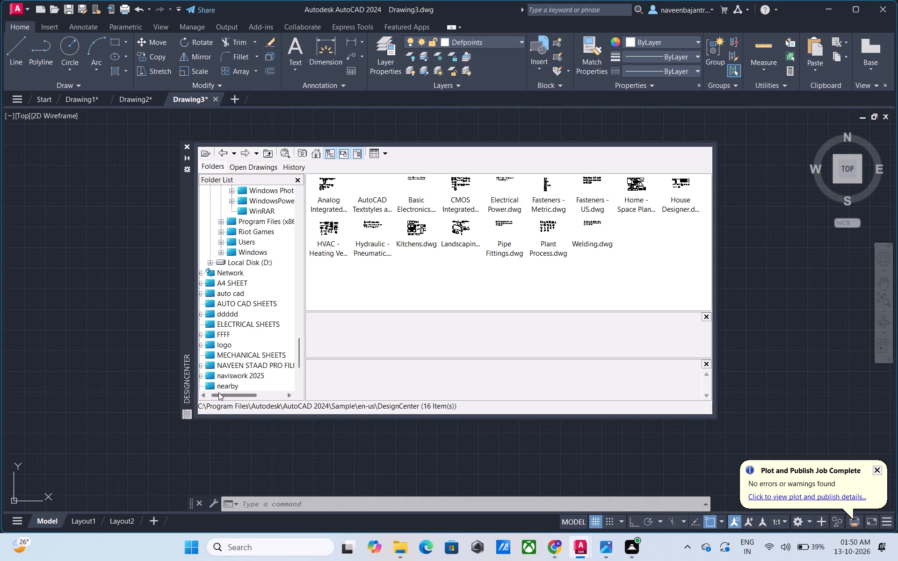
{"action": "left_click_drag", "start_coordinate": [218, 392], "coordinate": [218, 392]}
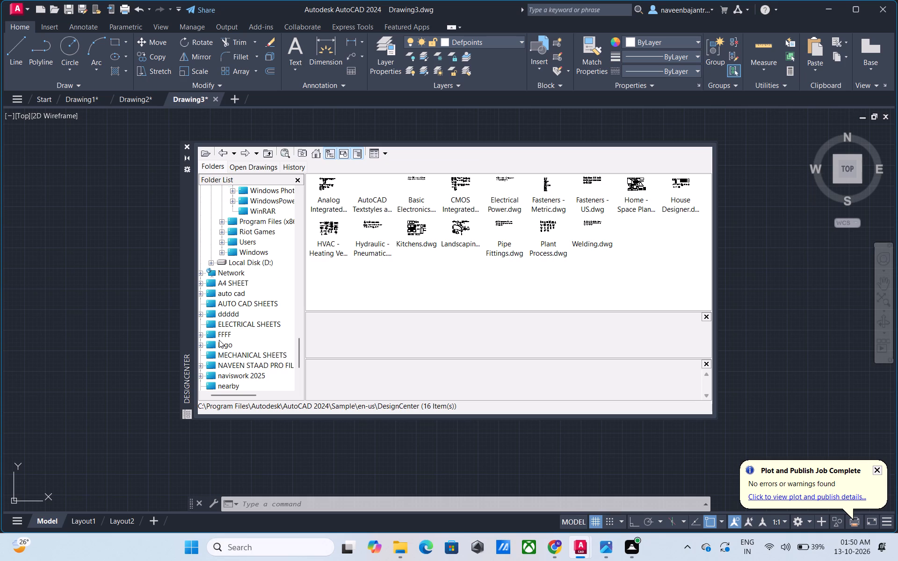
Inspect the logo and MECHANICAL SHEETS folders in DesignCenter, return to the logo folder, and close DesignCenter.
{"action": "scroll", "coordinate": [219, 340], "scroll_direction": "down", "scroll_amount": 1}
{"action": "double_click", "coordinate": [222, 316]}
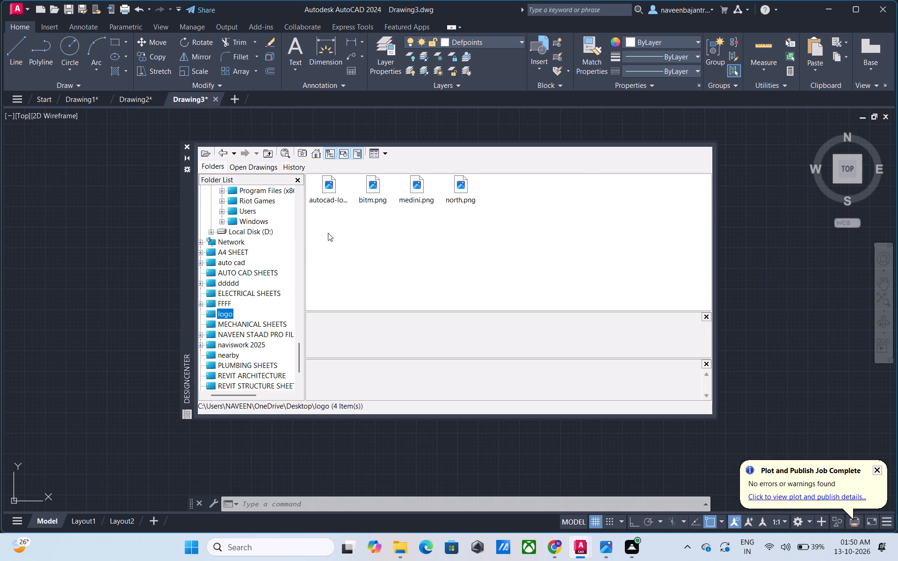
{"action": "left_click", "coordinate": [232, 325]}
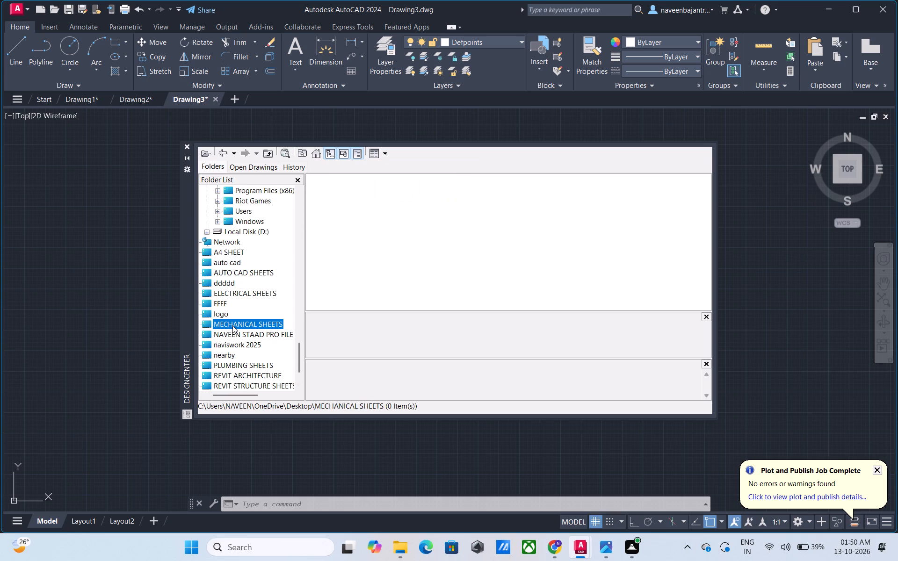
{"action": "scroll", "coordinate": [232, 325], "scroll_direction": "down", "scroll_amount": 1}
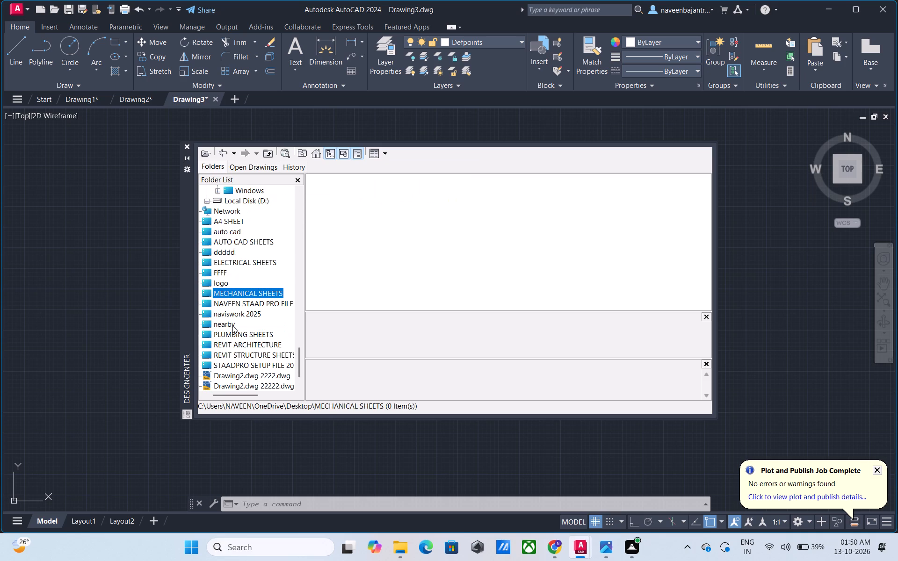
{"action": "scroll", "coordinate": [232, 325], "scroll_direction": "down", "scroll_amount": 2}
{"action": "scroll", "coordinate": [232, 325], "scroll_direction": "up", "scroll_amount": 2}
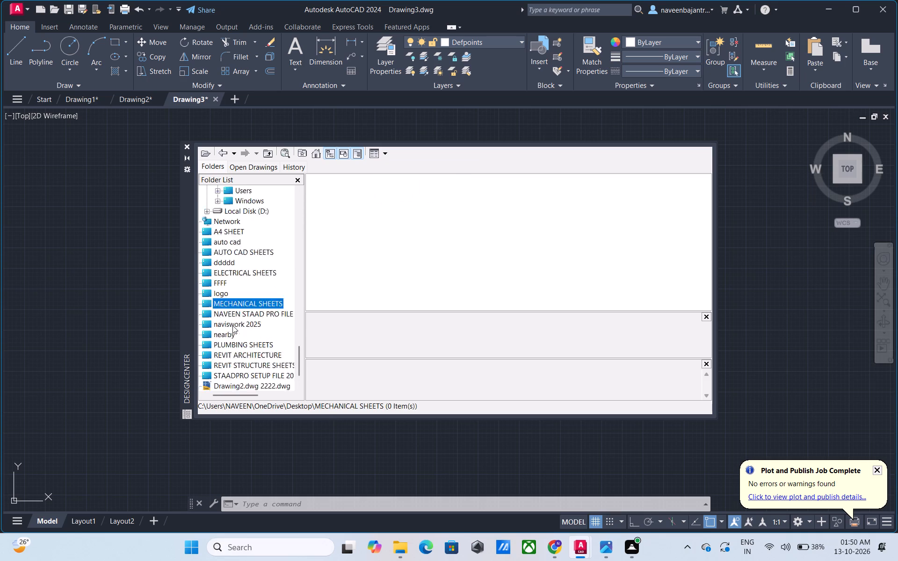
{"action": "scroll", "coordinate": [232, 325], "scroll_direction": "up", "scroll_amount": 19}
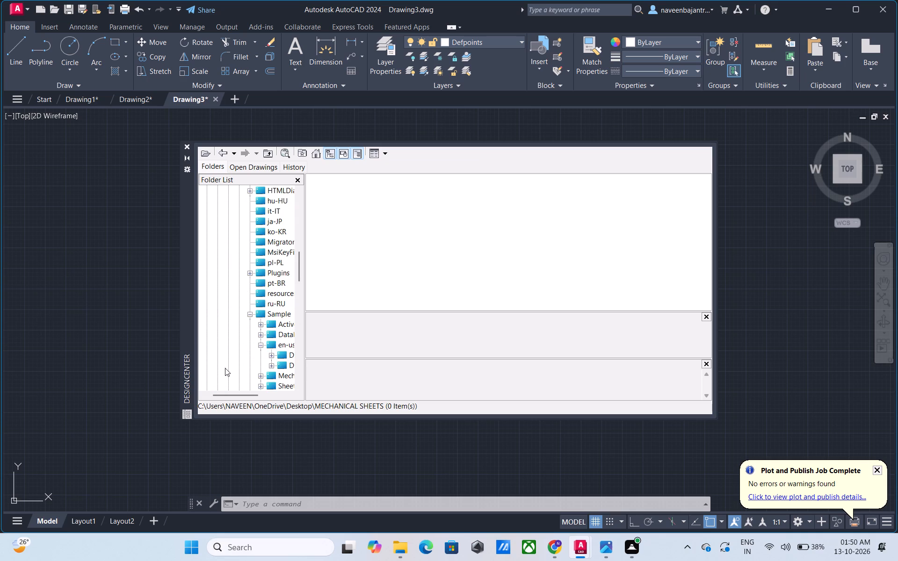
{"action": "scroll", "coordinate": [240, 340], "scroll_direction": "up", "scroll_amount": 19}
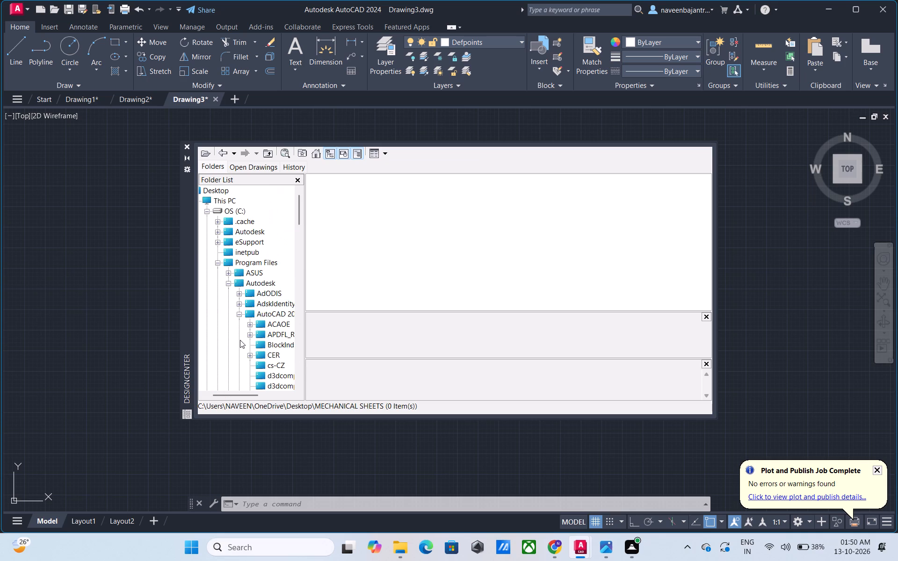
{"action": "scroll", "coordinate": [240, 340], "scroll_direction": "up", "scroll_amount": 5}
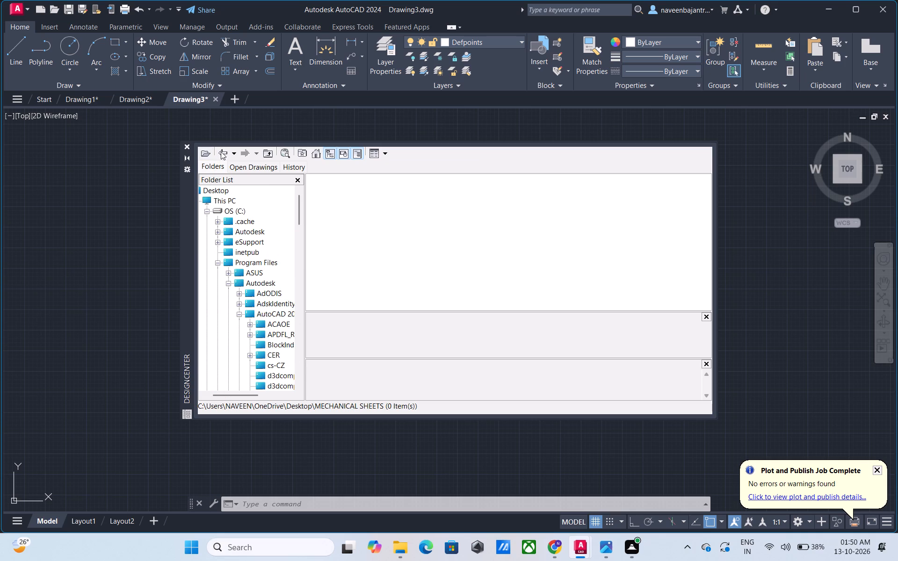
{"action": "left_click", "coordinate": [221, 151]}
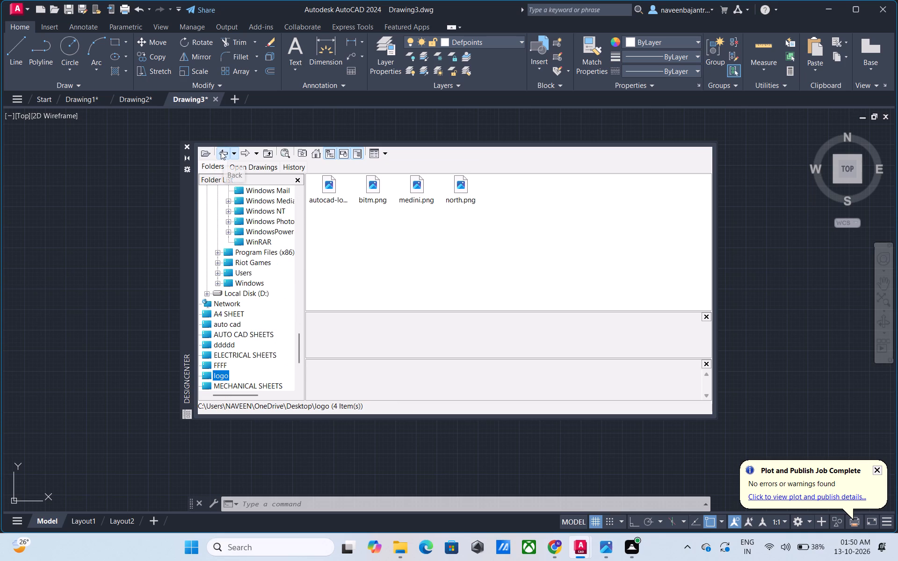
{"action": "left_click", "coordinate": [188, 148]}
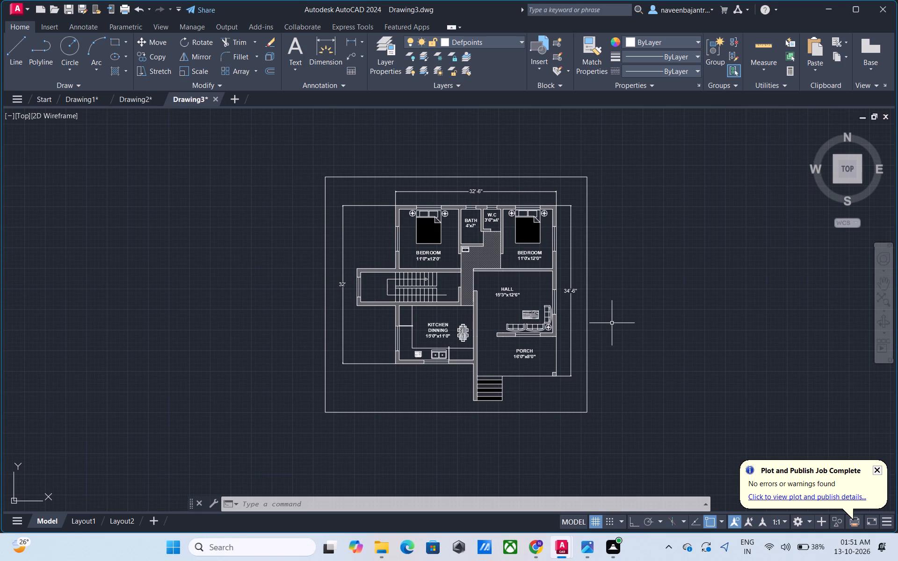
Start saving the drawing as a DWG copy in the ddddd folder, with the file name Drawing3.dwg 23.23.23.
{"action": "middle_click_drag", "start_coordinate": [610, 323], "coordinate": [547, 302]}
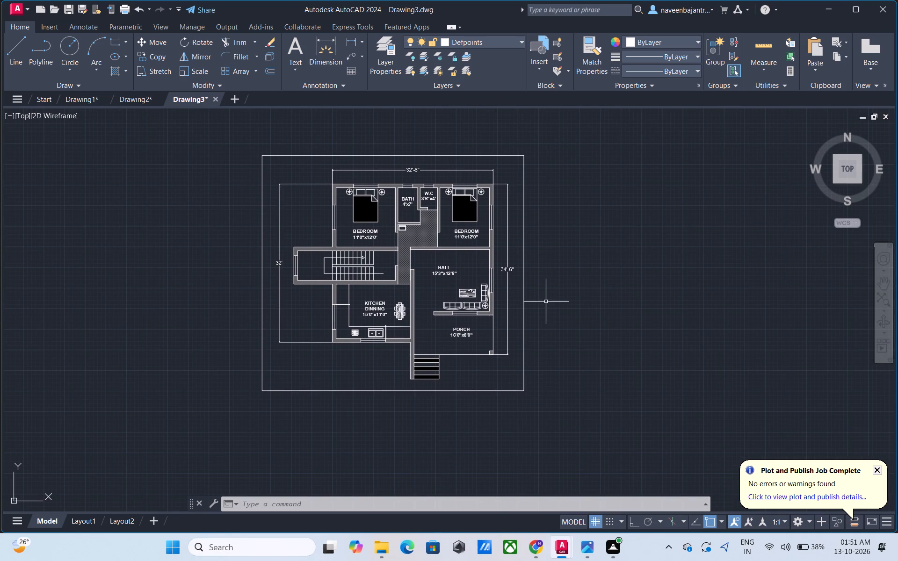
{"action": "left_click", "coordinate": [19, 12]}
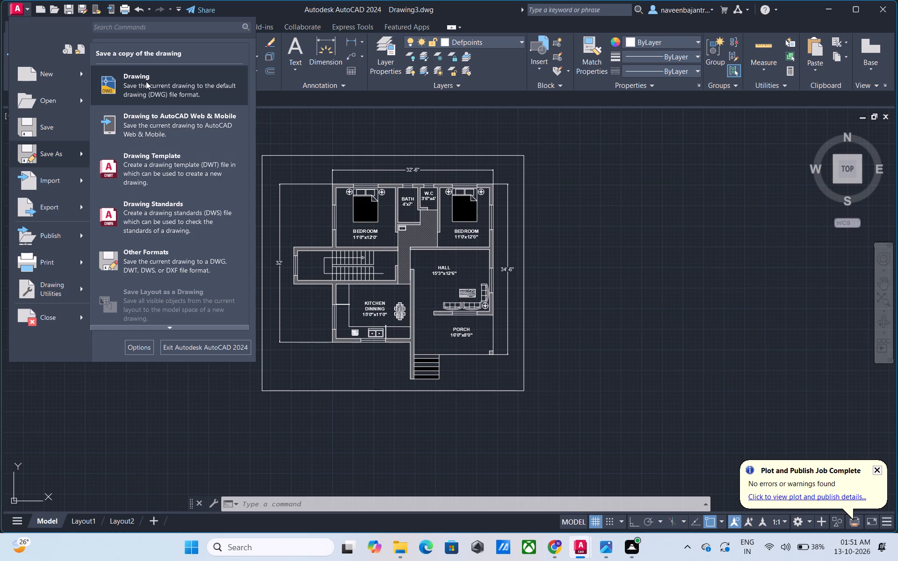
{"action": "left_click", "coordinate": [146, 81]}
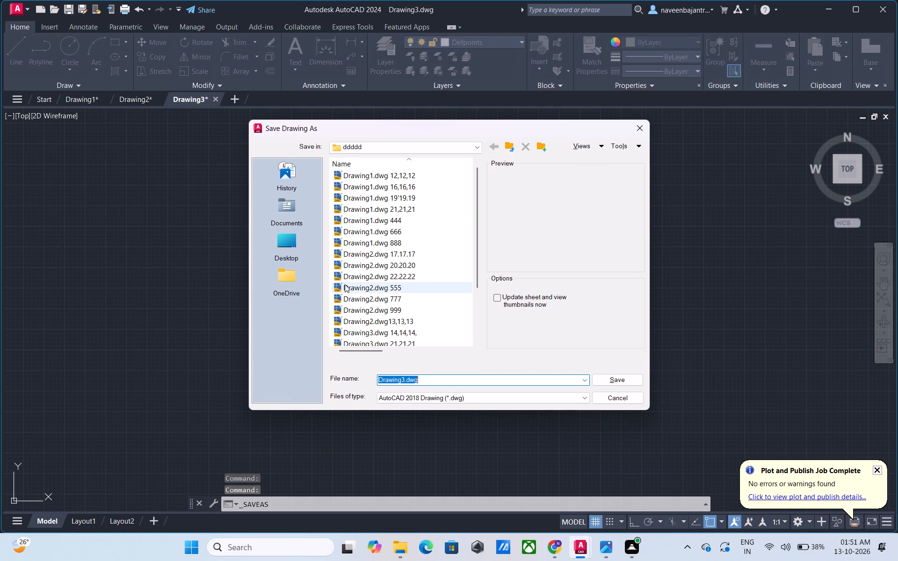
{"action": "scroll", "coordinate": [348, 285], "scroll_direction": "down", "scroll_amount": 4}
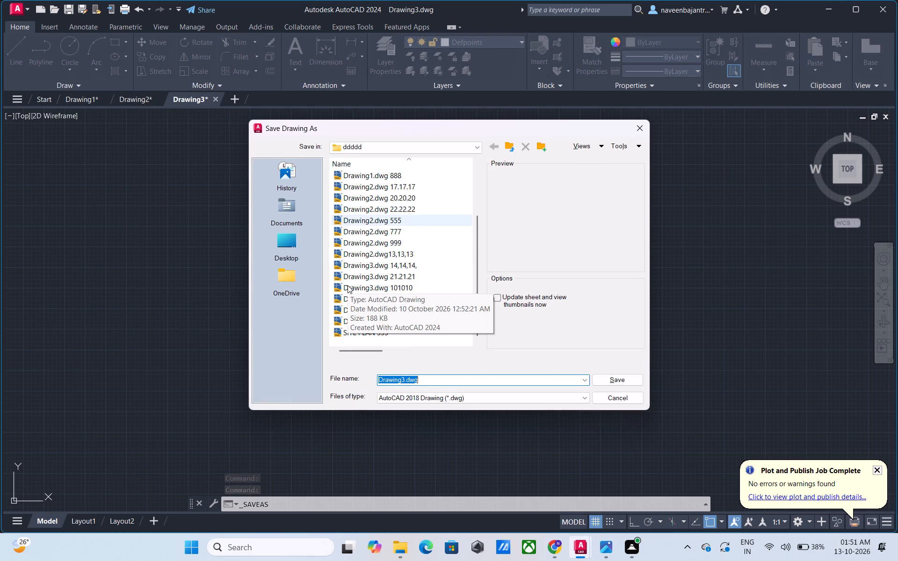
{"action": "left_click", "coordinate": [425, 378]}
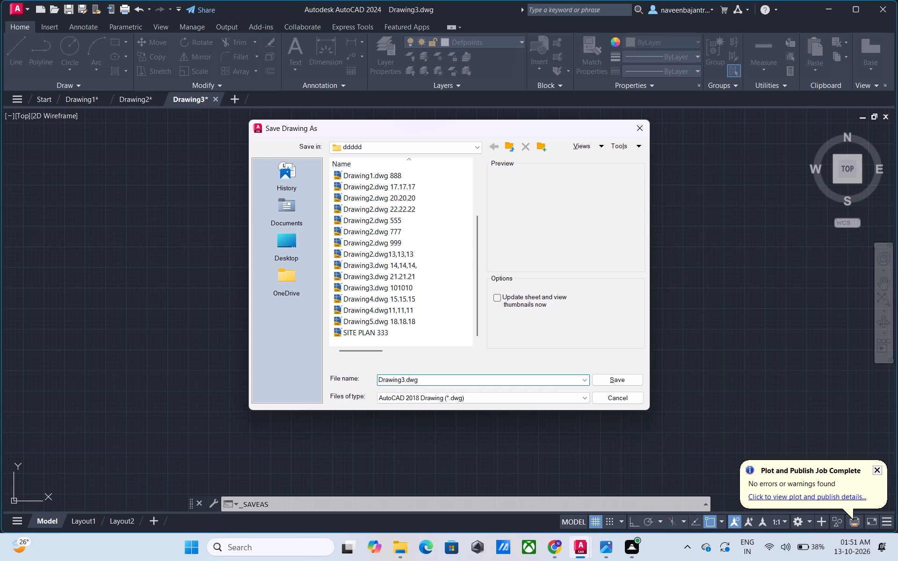
{"action": "key", "text": "space"}
{"action": "type", "text": "23.23.23"}
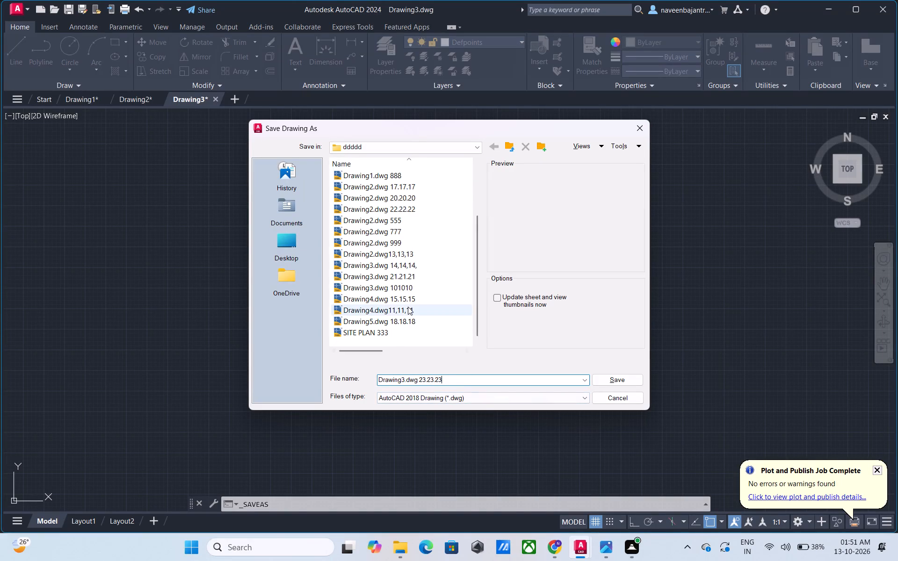
Check the names of the existing drawings in the ddddd folder against the new file name.
{"action": "scroll", "coordinate": [408, 307], "scroll_direction": "up", "scroll_amount": 6}
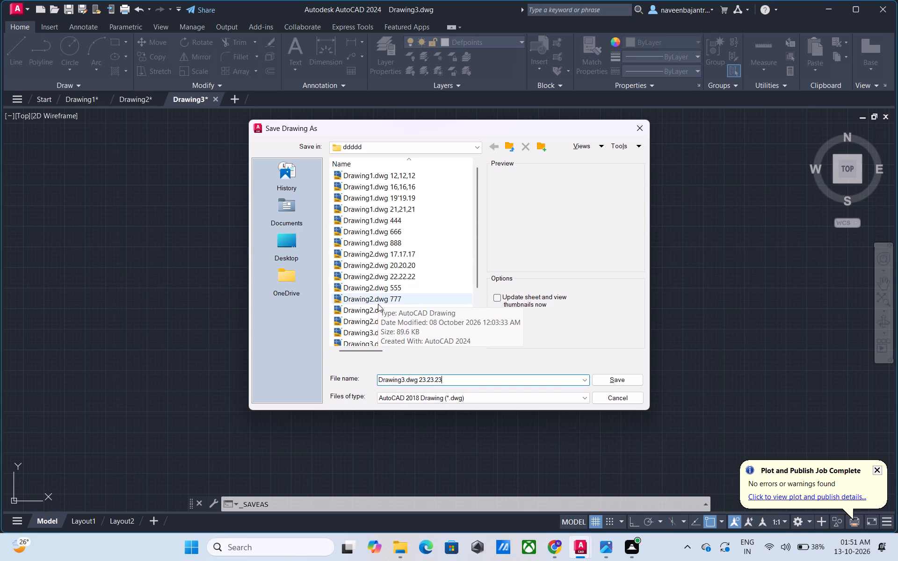
{"action": "scroll", "coordinate": [372, 321], "scroll_direction": "down", "scroll_amount": 2}
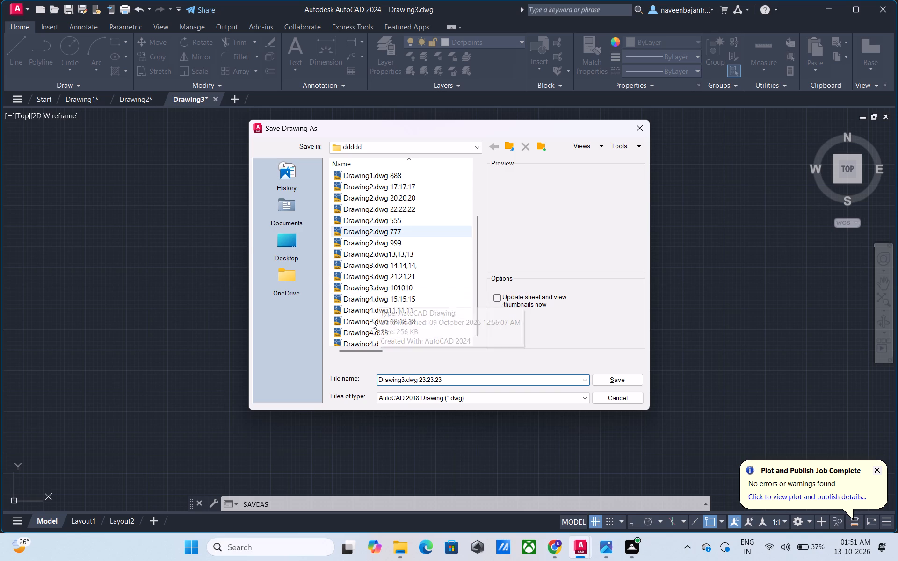
{"action": "scroll", "coordinate": [372, 321], "scroll_direction": "down", "scroll_amount": 3}
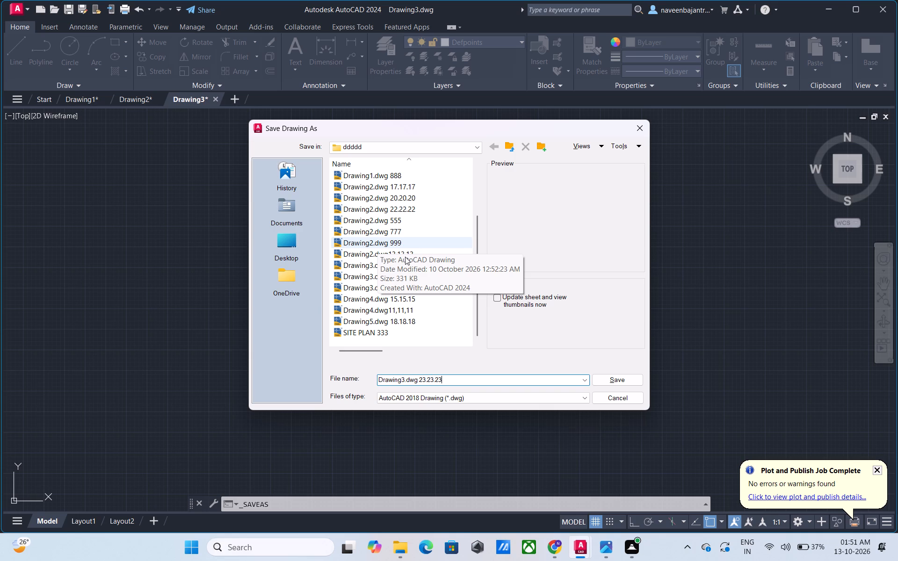
{"action": "scroll", "coordinate": [405, 257], "scroll_direction": "down", "scroll_amount": 4}
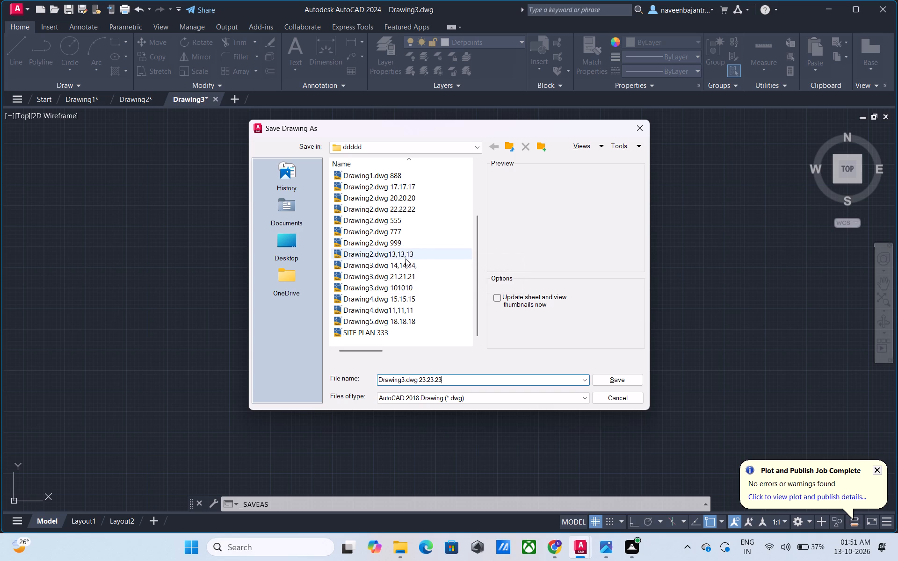
{"action": "scroll", "coordinate": [406, 260], "scroll_direction": "down", "scroll_amount": 1}
{"action": "scroll", "coordinate": [406, 260], "scroll_direction": "up", "scroll_amount": 1}
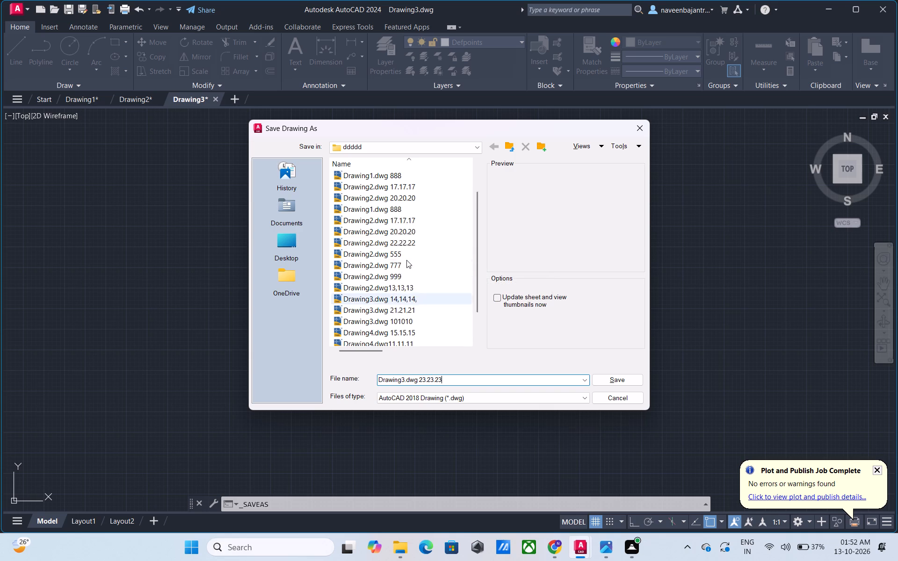
{"action": "scroll", "coordinate": [406, 260], "scroll_direction": "up", "scroll_amount": 5}
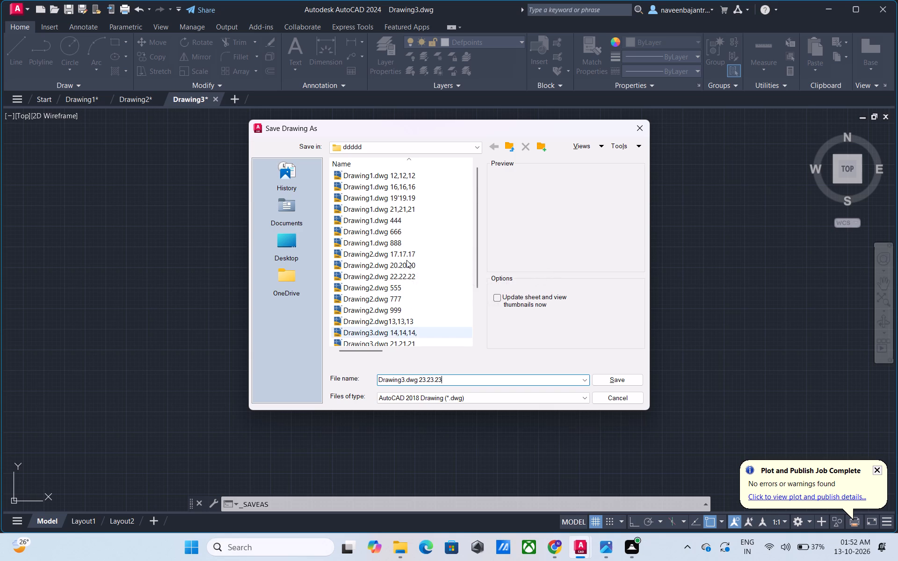
{"action": "scroll", "coordinate": [406, 260], "scroll_direction": "down", "scroll_amount": 2}
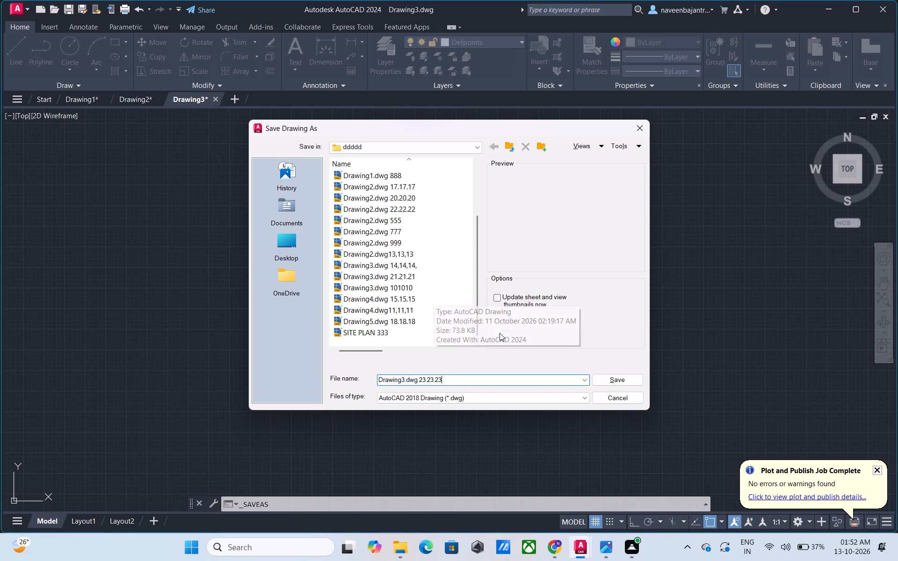
Save the drawing under the name Drawing3.dwg 23.23.23 in the ddddd folder.
{"action": "left_click", "coordinate": [608, 379]}
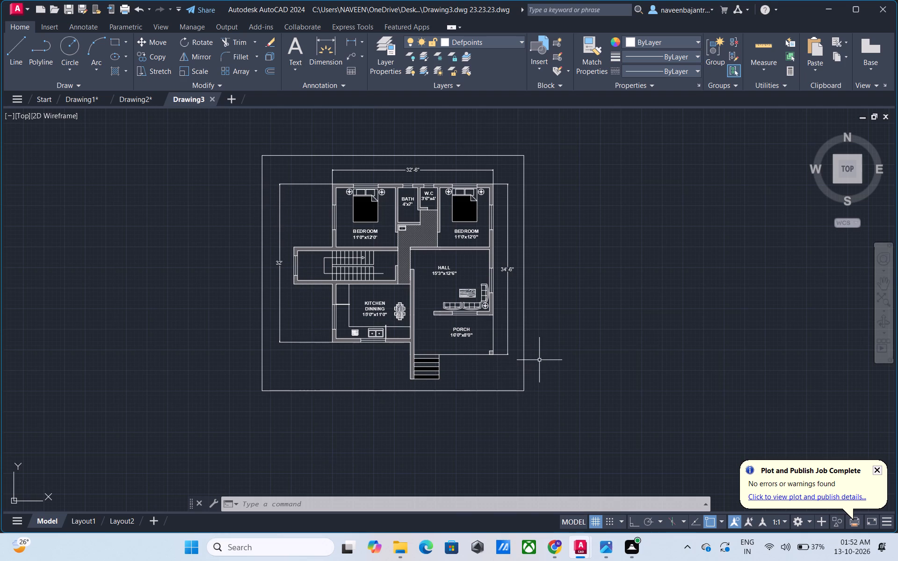
Turn off command history logging by running the LOGFILEOFF command.
{"action": "left_click", "coordinate": [353, 500]}
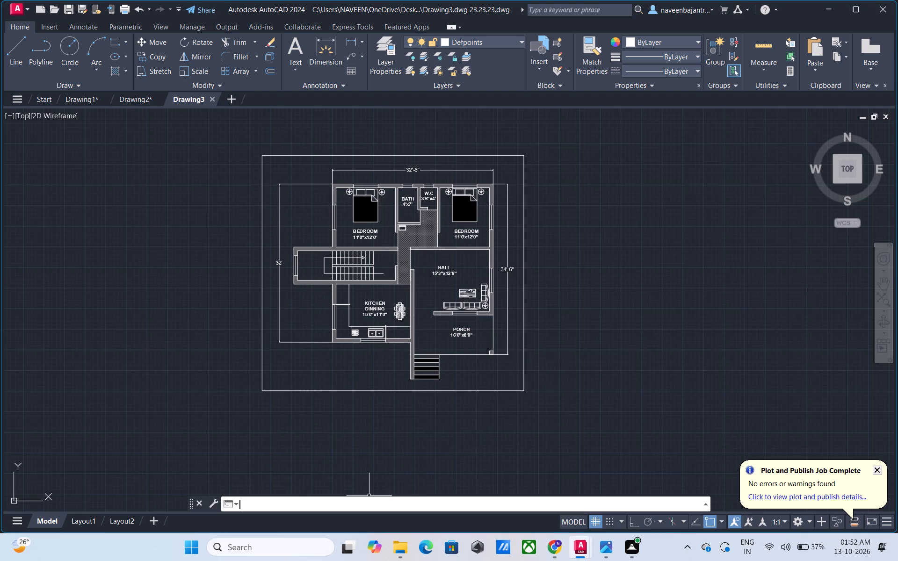
{"action": "type", "text": "LO"}
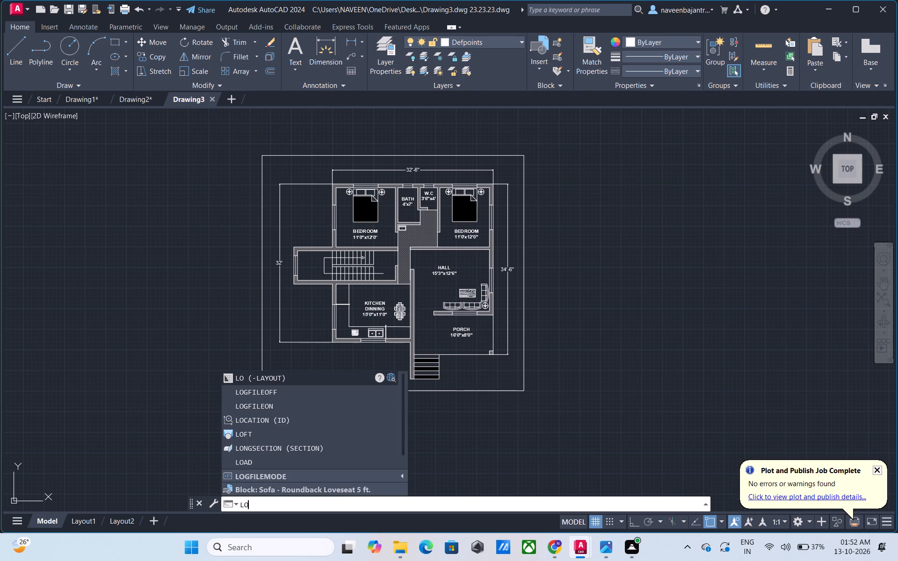
{"action": "key", "text": "g"}
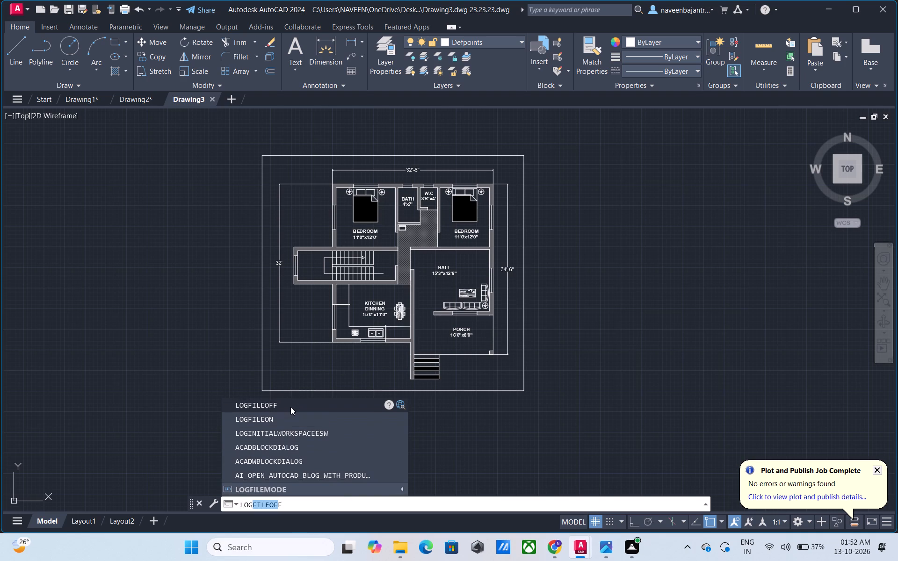
{"action": "left_click", "coordinate": [290, 407]}
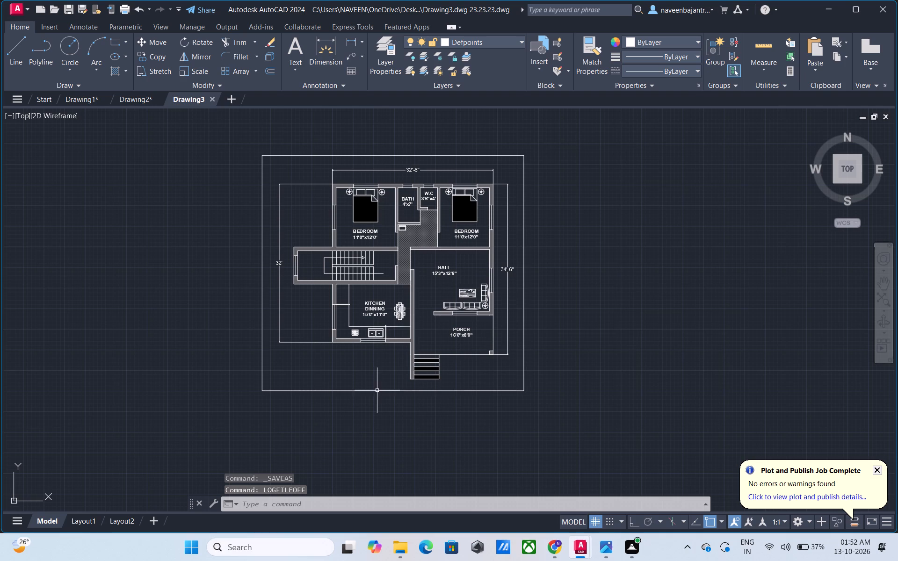
Set up a single-sheet plot with DWG To PDF.pc3, windowed on the plan's outer border and centred on the paper, and preview it.
{"action": "key", "text": "ctrl+p"}
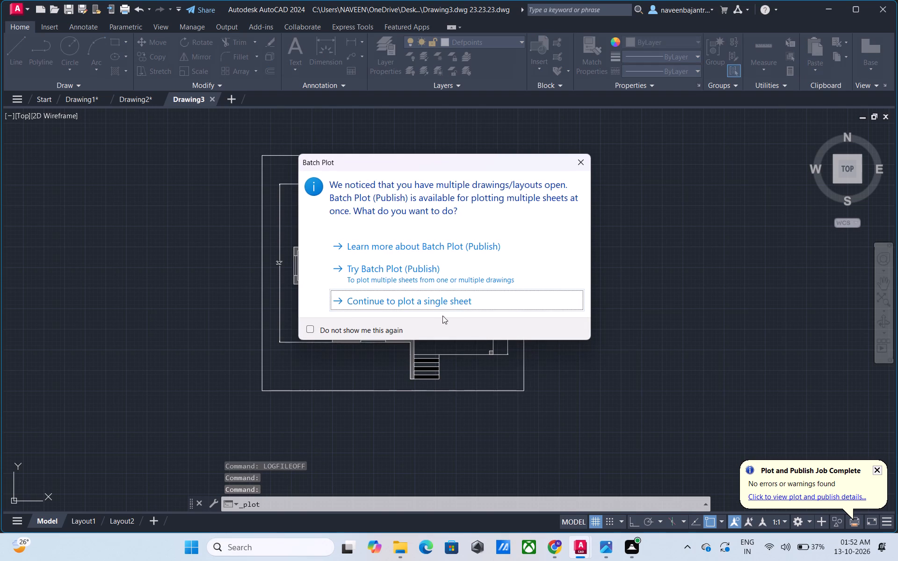
{"action": "left_click", "coordinate": [457, 304]}
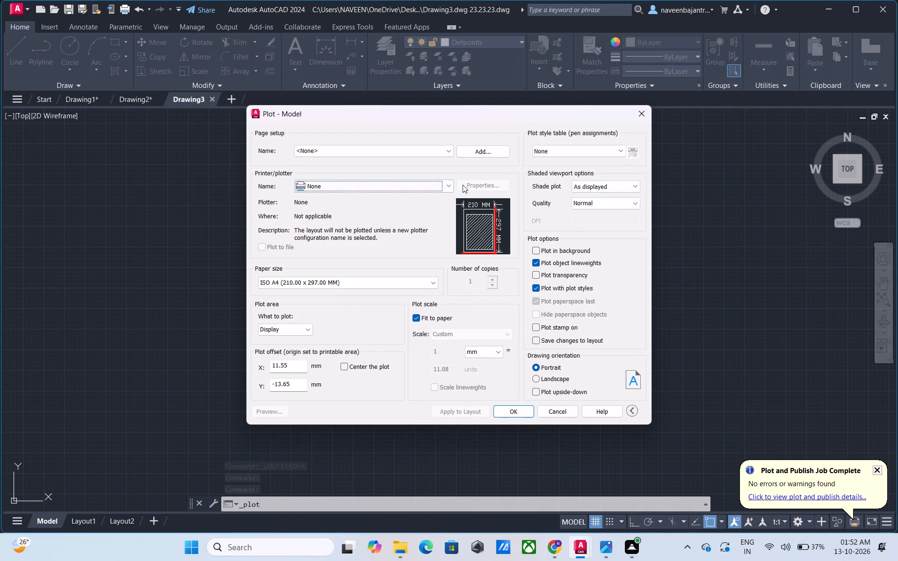
{"action": "left_click", "coordinate": [450, 187]}
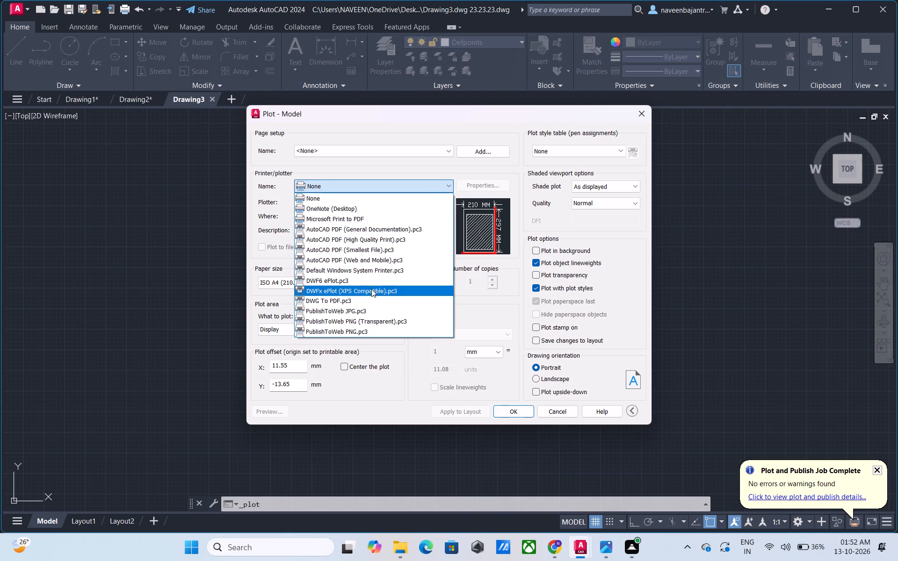
{"action": "left_click", "coordinate": [368, 301]}
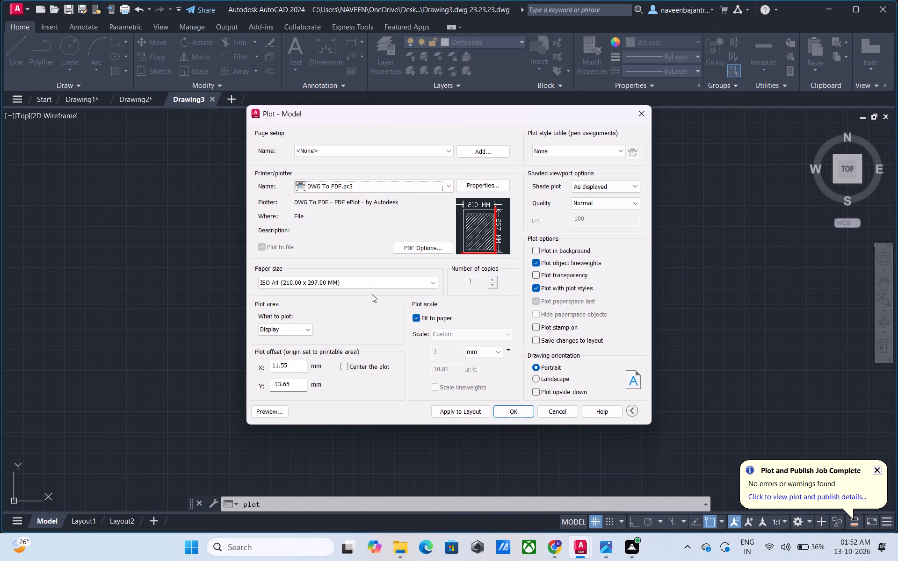
{"action": "left_click", "coordinate": [296, 333]}
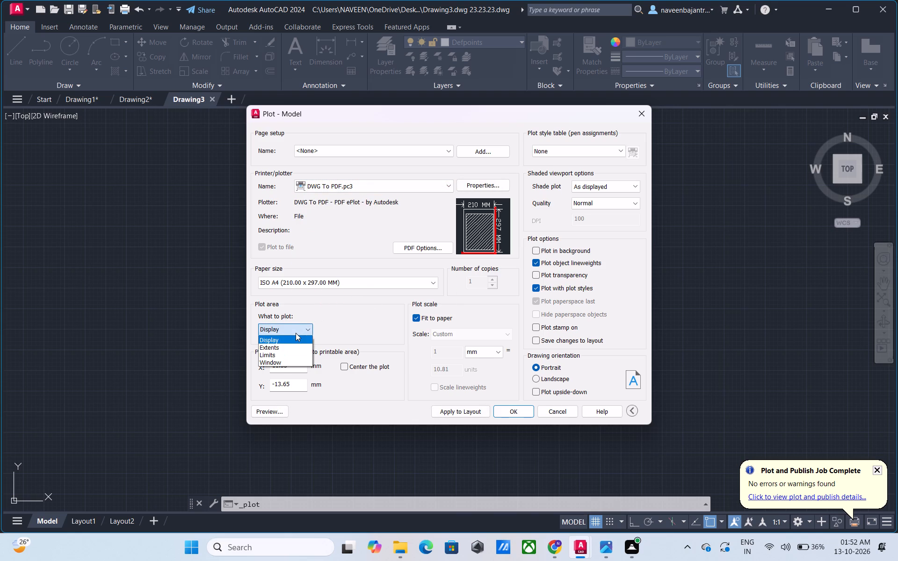
{"action": "left_click", "coordinate": [282, 360]}
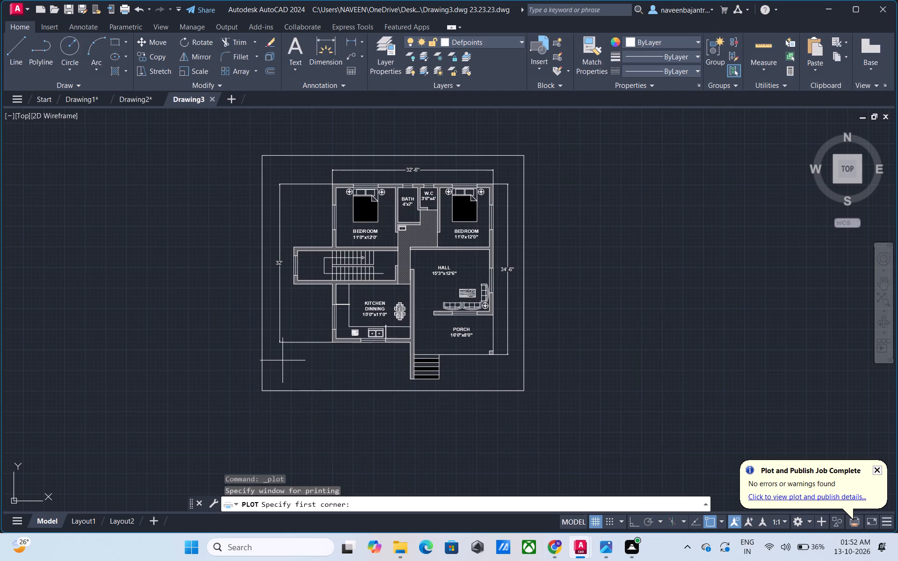
{"action": "left_click", "coordinate": [262, 158]}
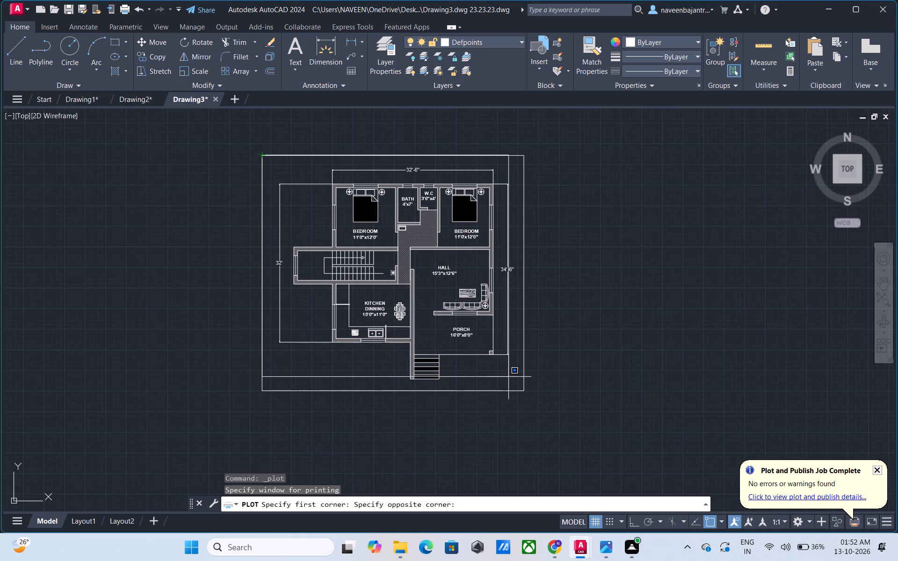
{"action": "left_click", "coordinate": [521, 388]}
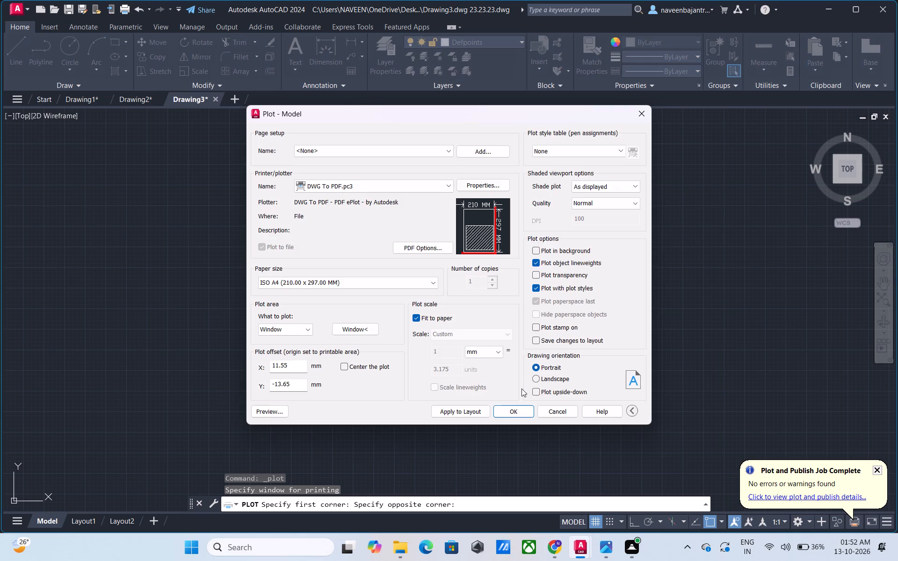
{"action": "left_click", "coordinate": [342, 366]}
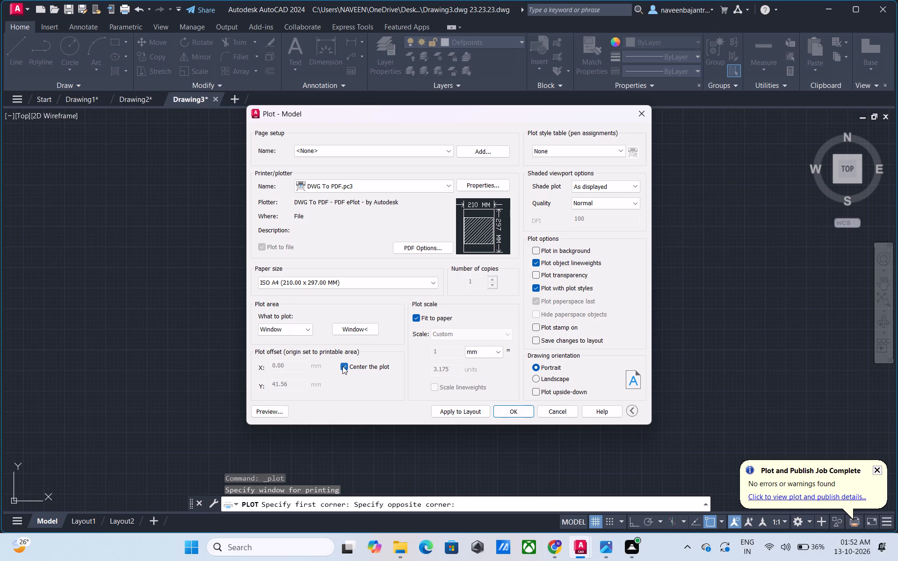
{"action": "left_click", "coordinate": [278, 411]}
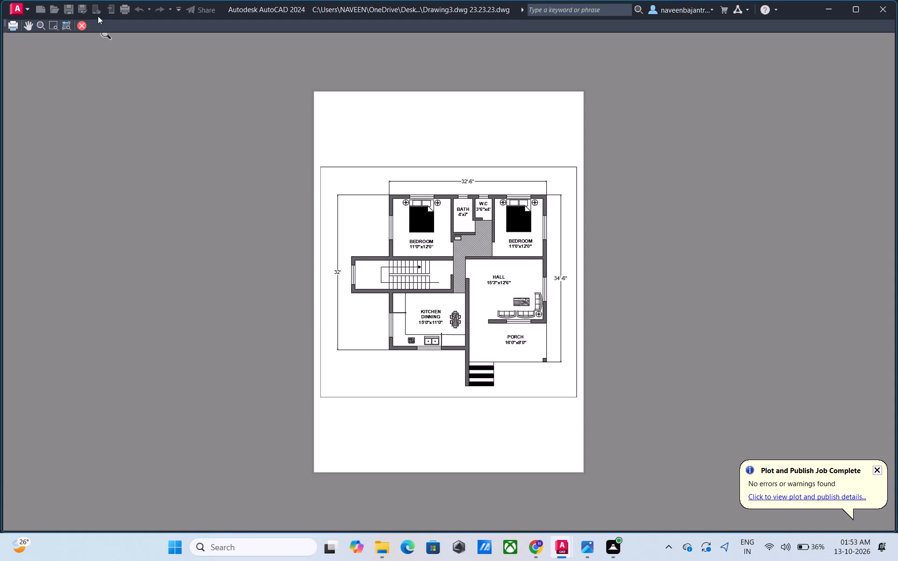
{"action": "left_click", "coordinate": [82, 26]}
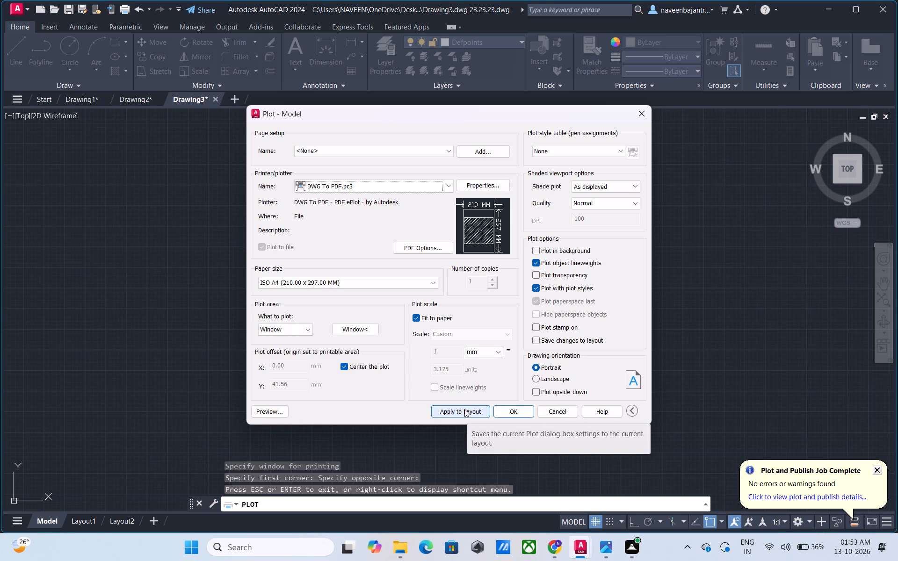
Apply the plot settings to the layout and plot to Drawing3.dwg 23.23.23-Model.pdf in the ddddd folder.
{"action": "left_click", "coordinate": [464, 409]}
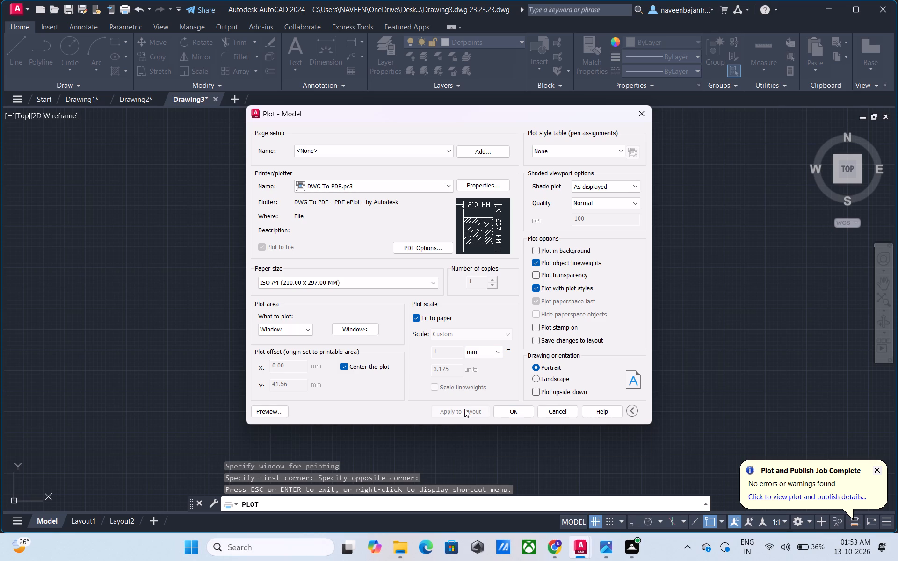
{"action": "left_click", "coordinate": [500, 416]}
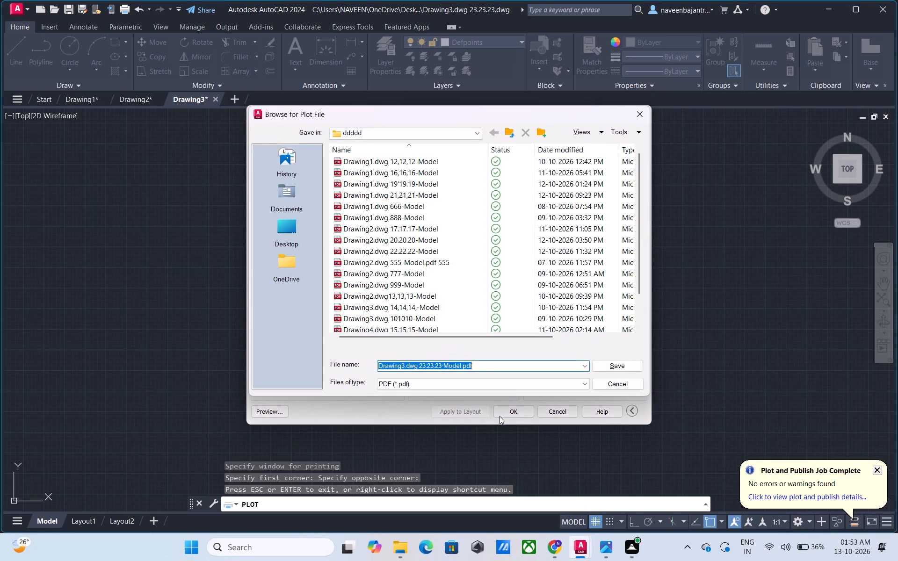
{"action": "left_click", "coordinate": [504, 367]}
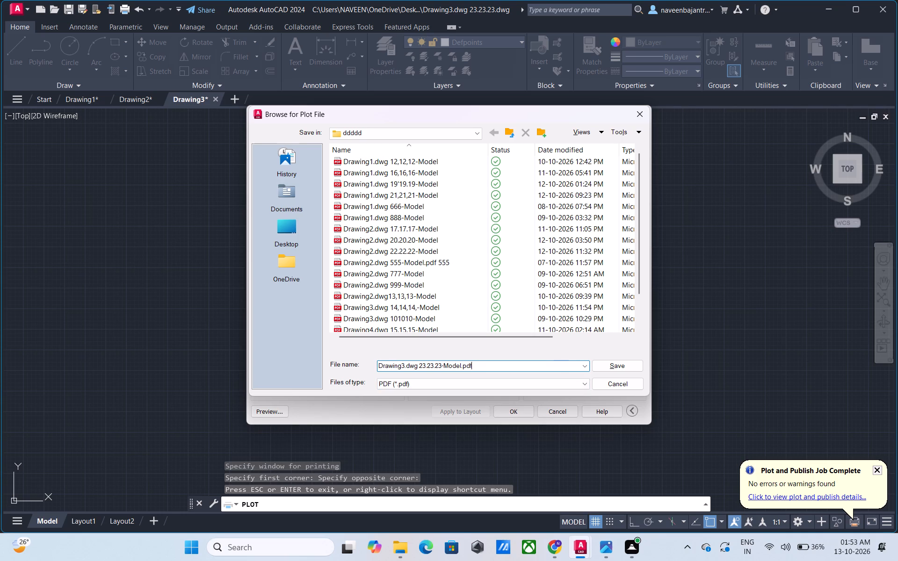
{"action": "left_click", "coordinate": [609, 369]}
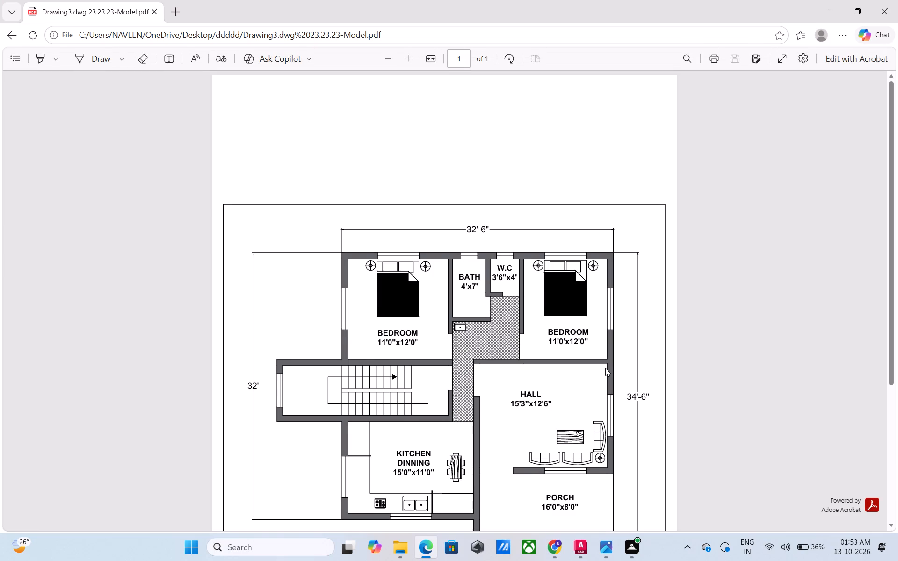
Look over the plotted floor plan in the PDF in Microsoft Edge, and close the browser.
{"action": "scroll", "coordinate": [605, 368], "scroll_direction": "down", "scroll_amount": 3}
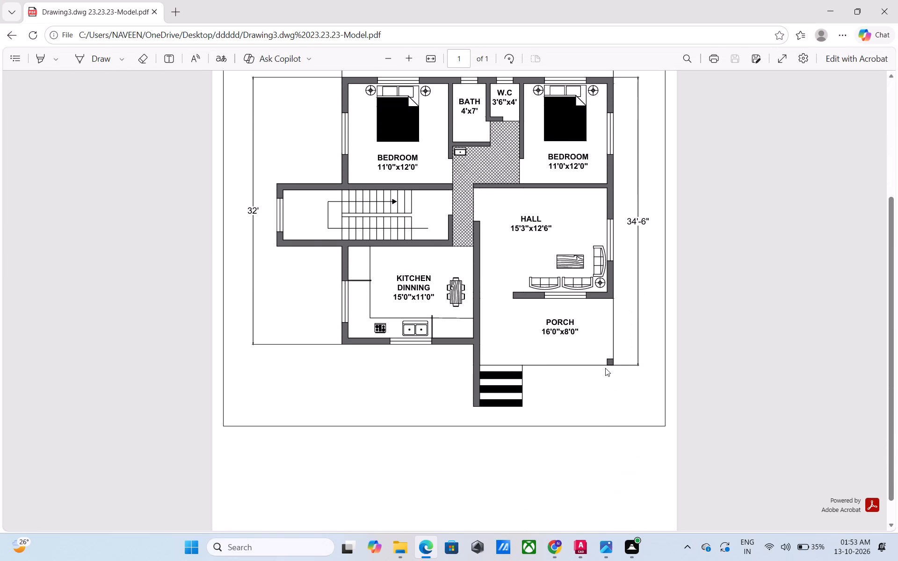
{"action": "scroll", "coordinate": [605, 368], "scroll_direction": "up", "scroll_amount": 1}
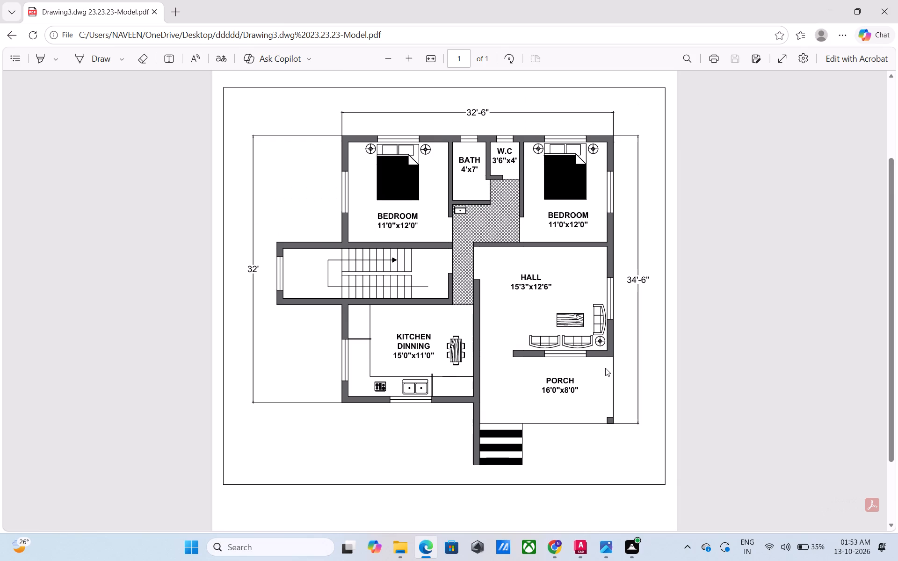
{"action": "left_click", "coordinate": [885, 20]}
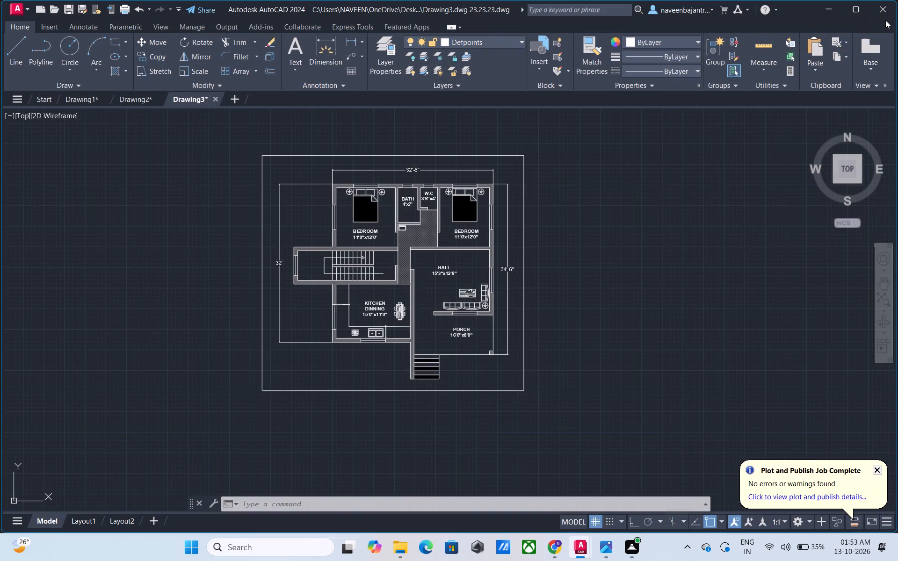